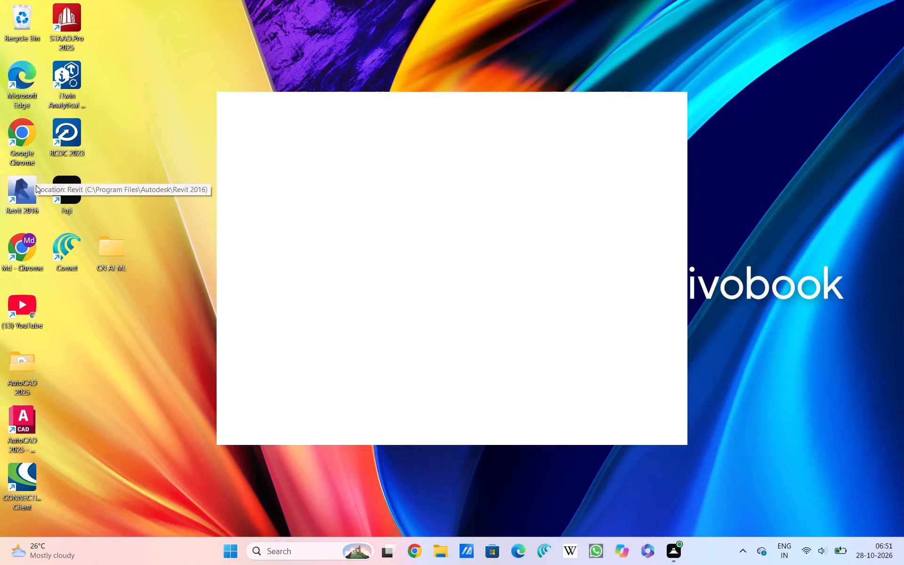
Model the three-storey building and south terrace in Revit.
Launch Revit 2016 from the desktop and maximize its window.
double_click(21, 188)
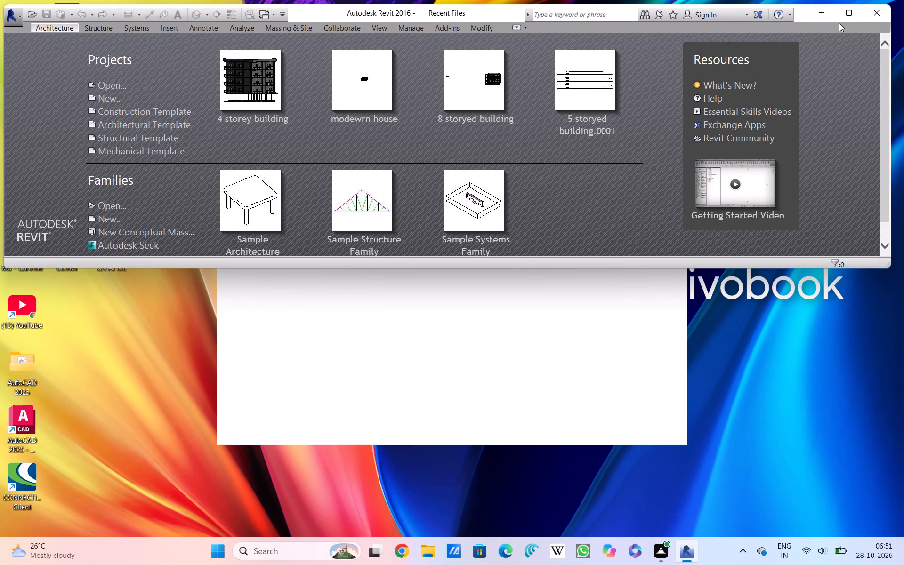
left_click(848, 8)
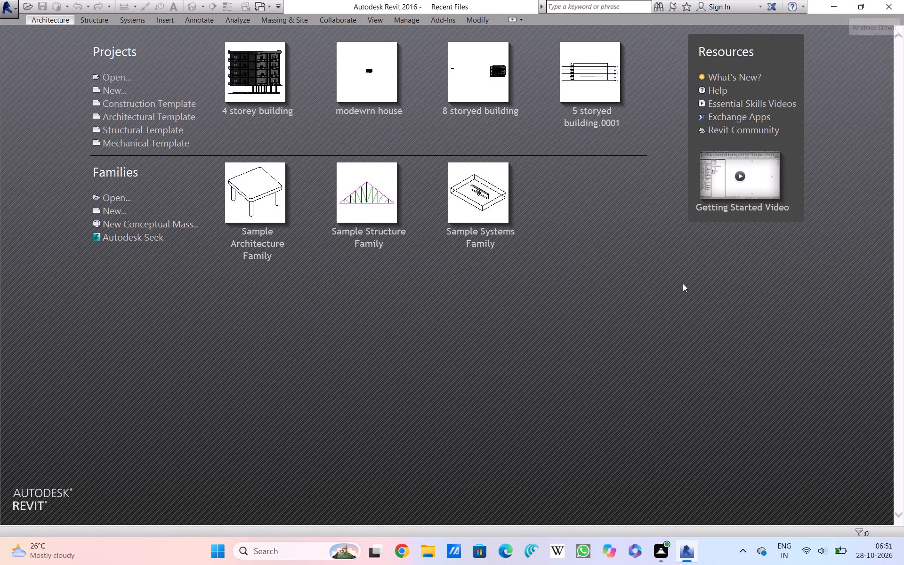
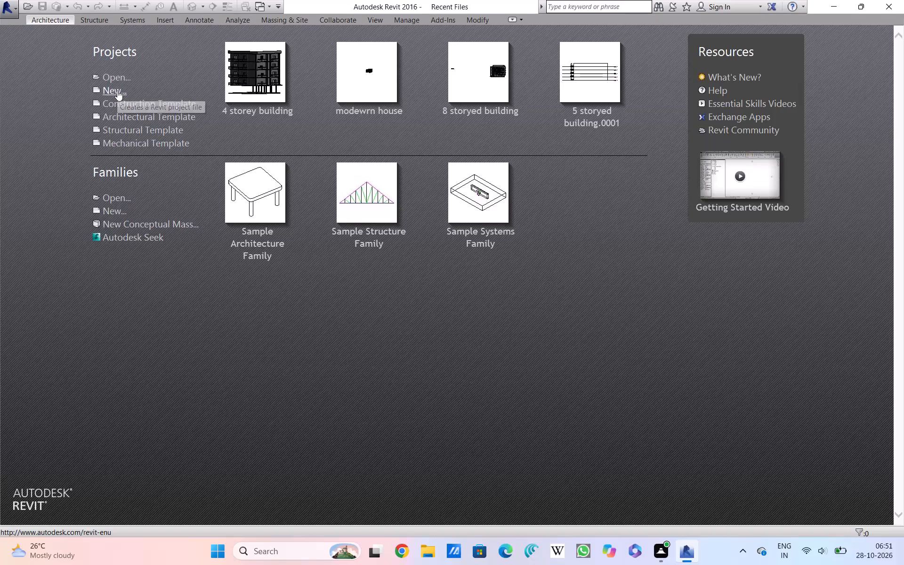
Create a new project based on the Architectural Template.
double_click(117, 90)
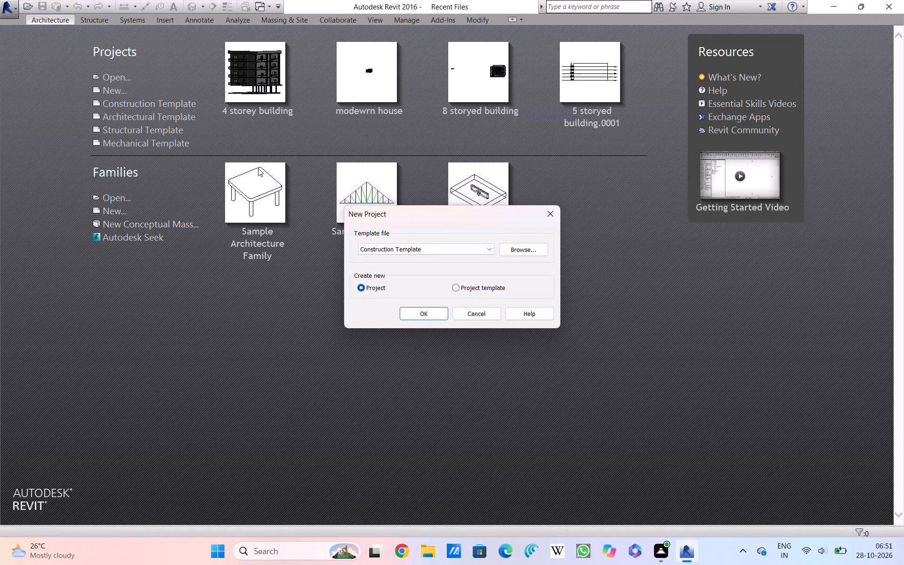
left_click(443, 248)
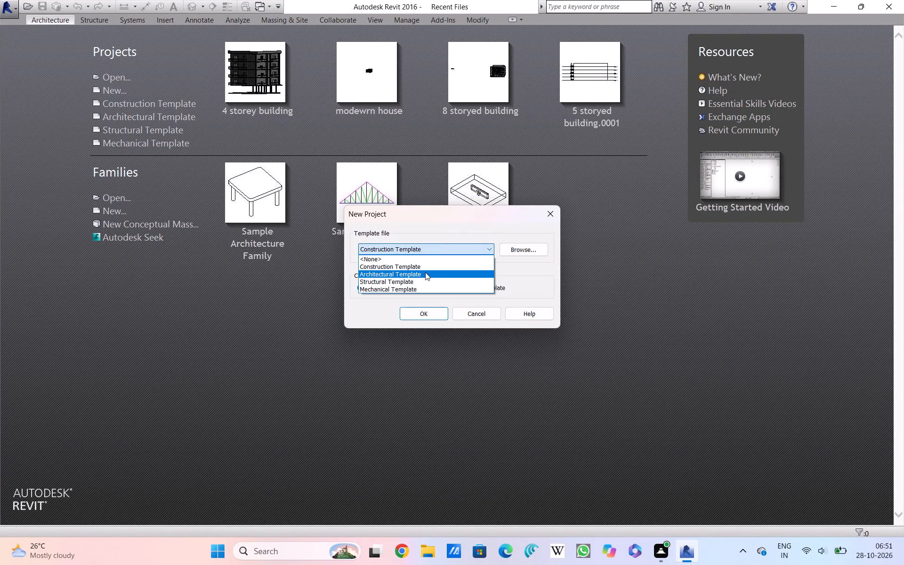
left_click(425, 271)
left_click(414, 315)
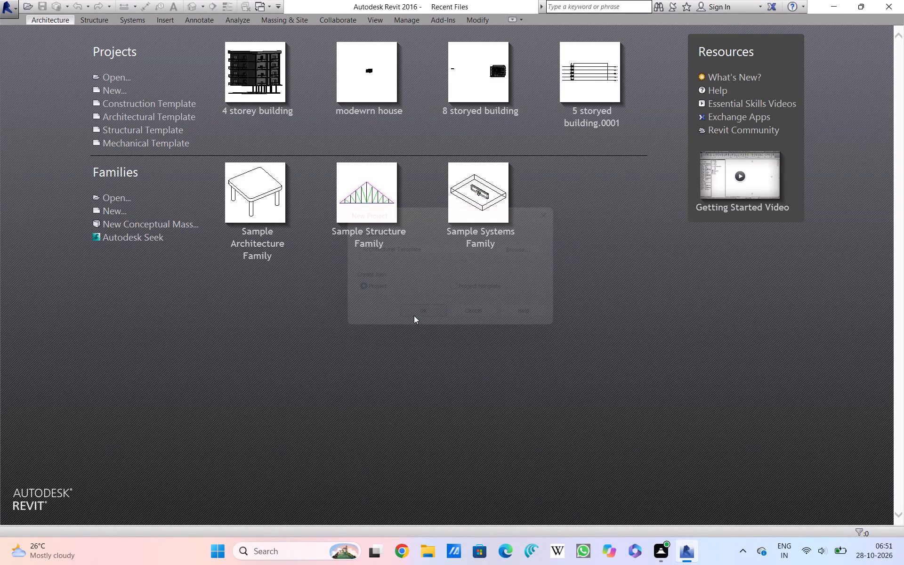
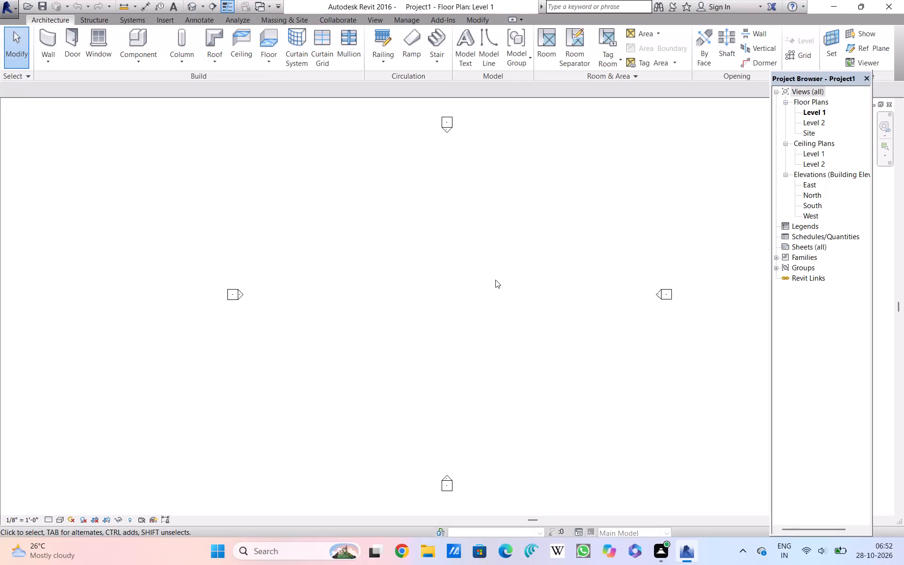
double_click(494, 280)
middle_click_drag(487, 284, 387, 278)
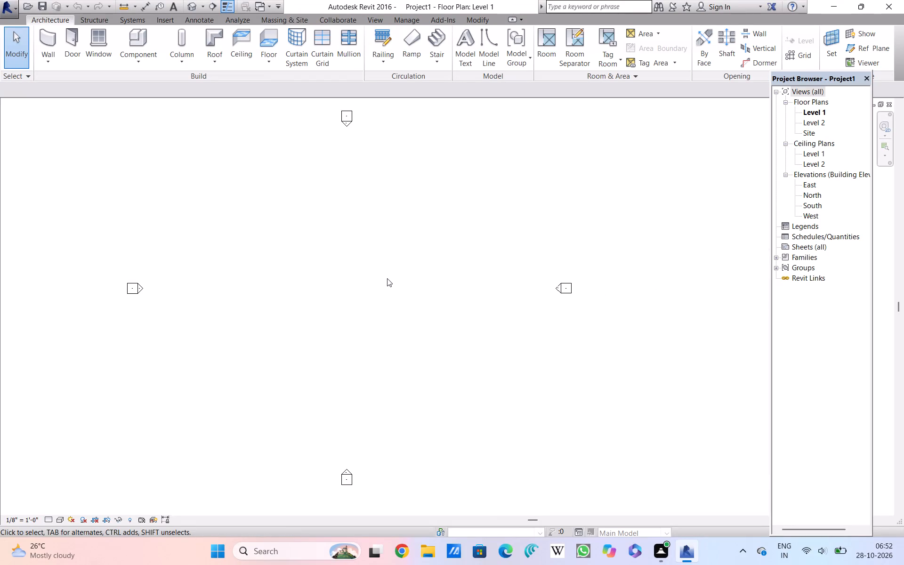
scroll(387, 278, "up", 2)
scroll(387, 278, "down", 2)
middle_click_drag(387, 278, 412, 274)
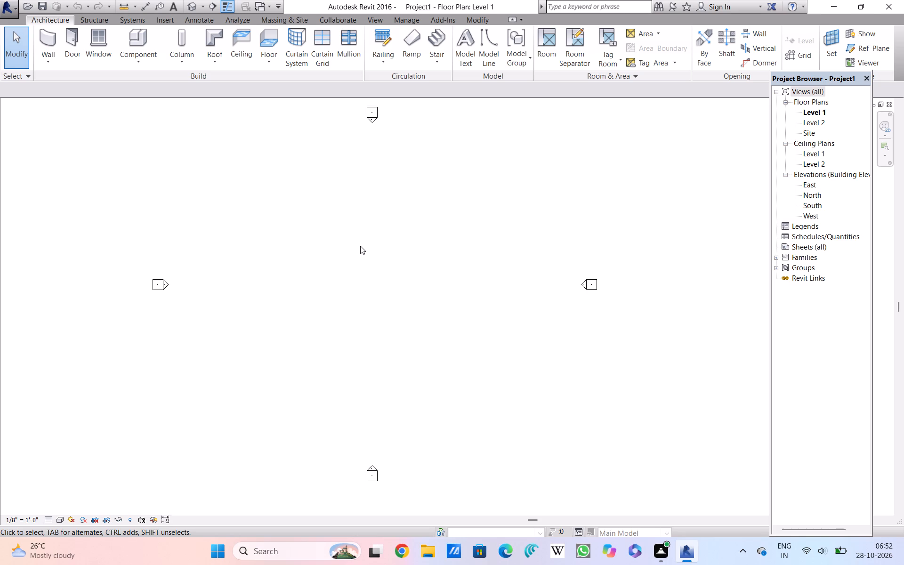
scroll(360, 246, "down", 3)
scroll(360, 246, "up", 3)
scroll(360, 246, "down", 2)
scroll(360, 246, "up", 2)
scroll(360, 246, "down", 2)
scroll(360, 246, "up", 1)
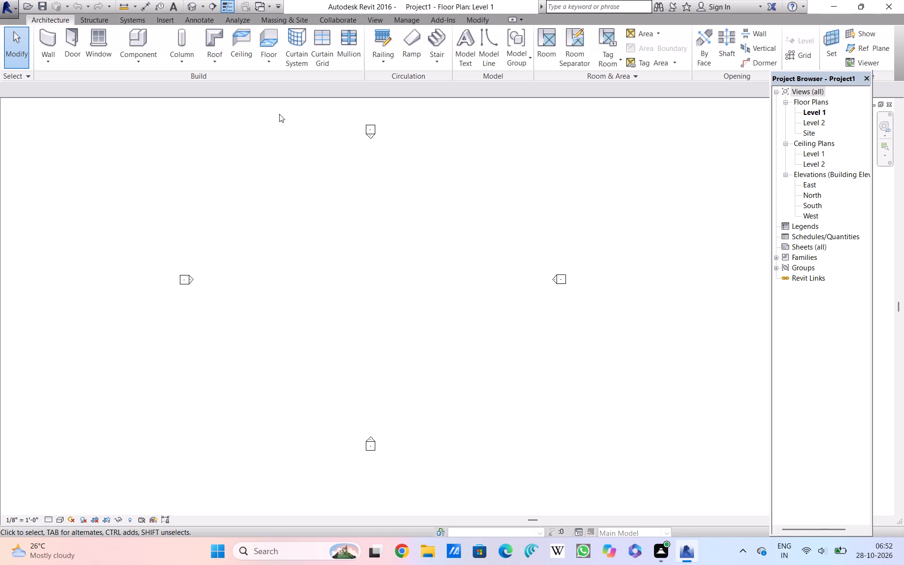
Create a rectangular floor on Level 1, about 104' wide by 108' long, between the four elevation markers.
left_click(267, 44)
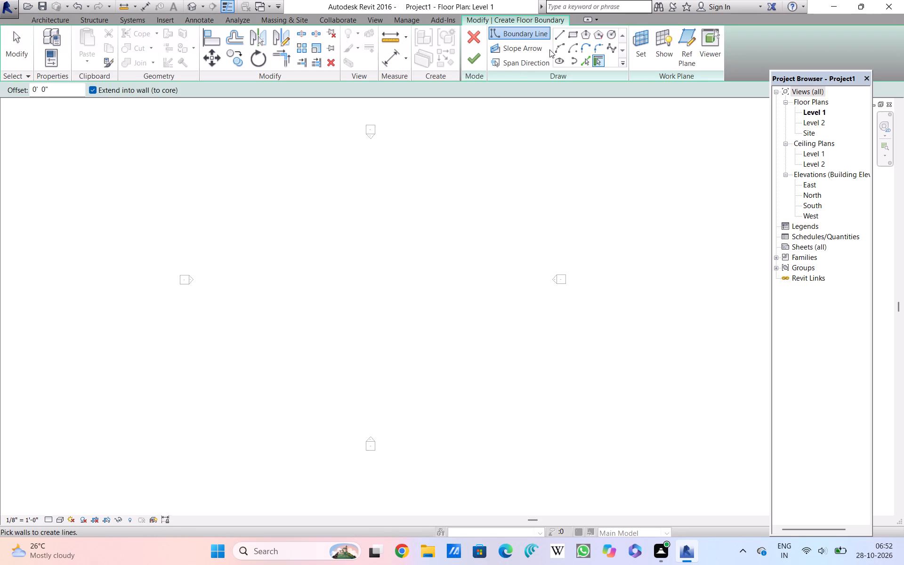
double_click(568, 34)
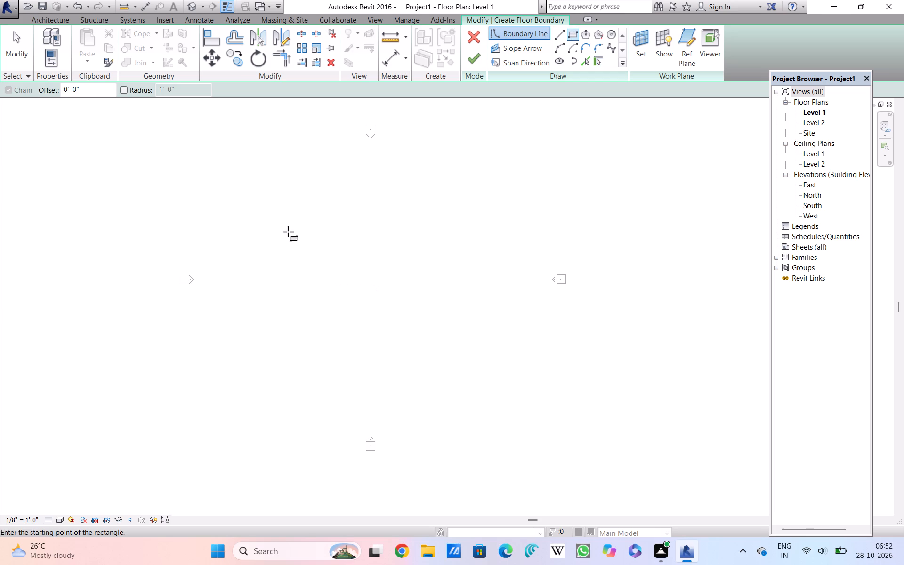
left_click(244, 179)
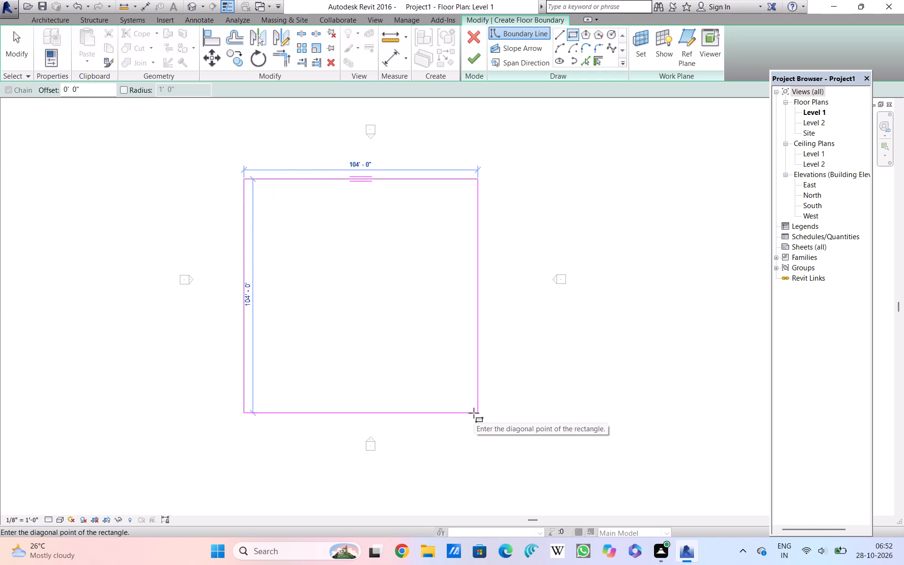
left_click(476, 423)
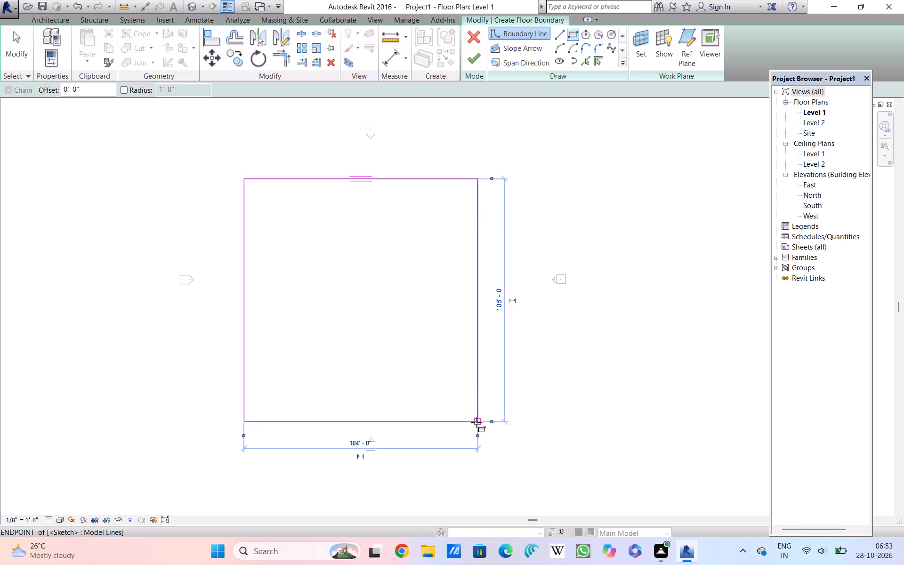
left_click(475, 56)
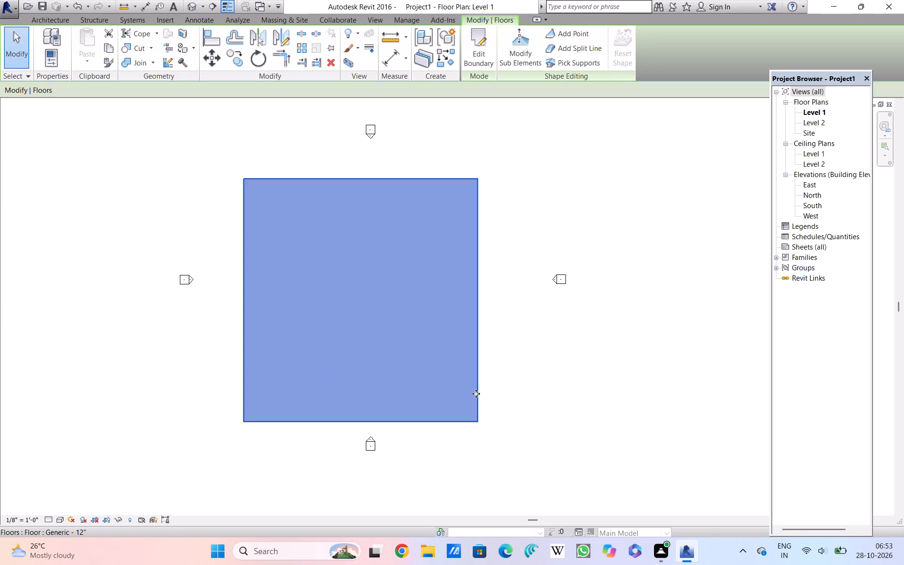
left_click(564, 371)
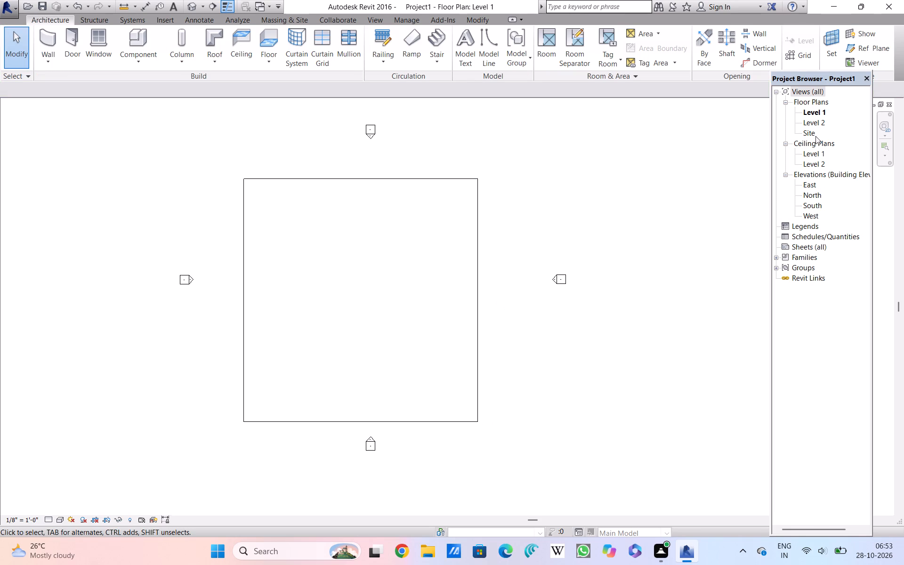
Open the Level 2 floor plan and start a new floor boundary sketch.
double_click(820, 121)
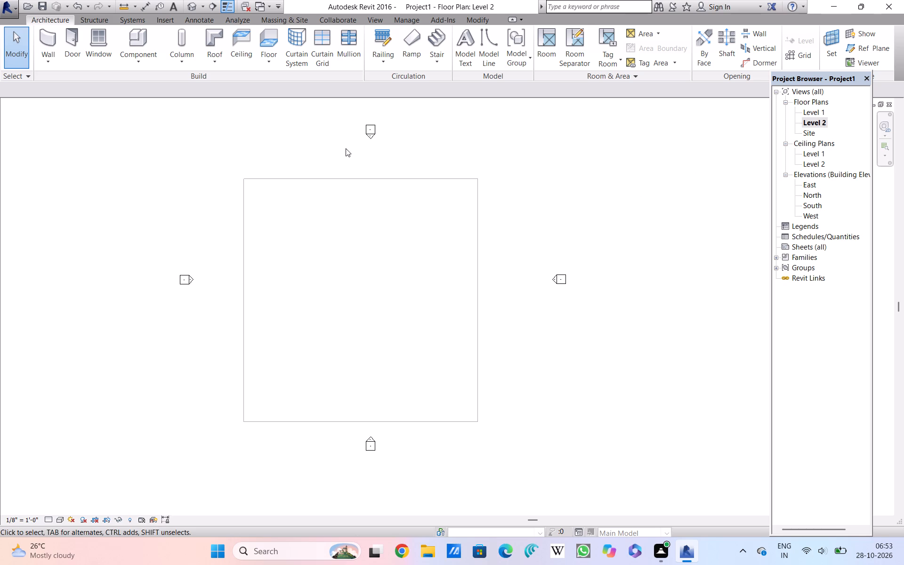
left_click(277, 39)
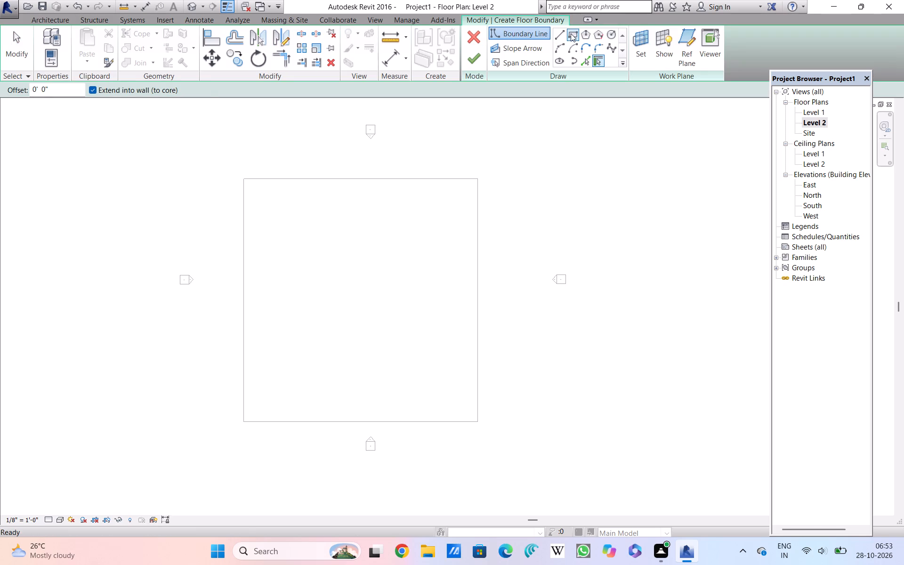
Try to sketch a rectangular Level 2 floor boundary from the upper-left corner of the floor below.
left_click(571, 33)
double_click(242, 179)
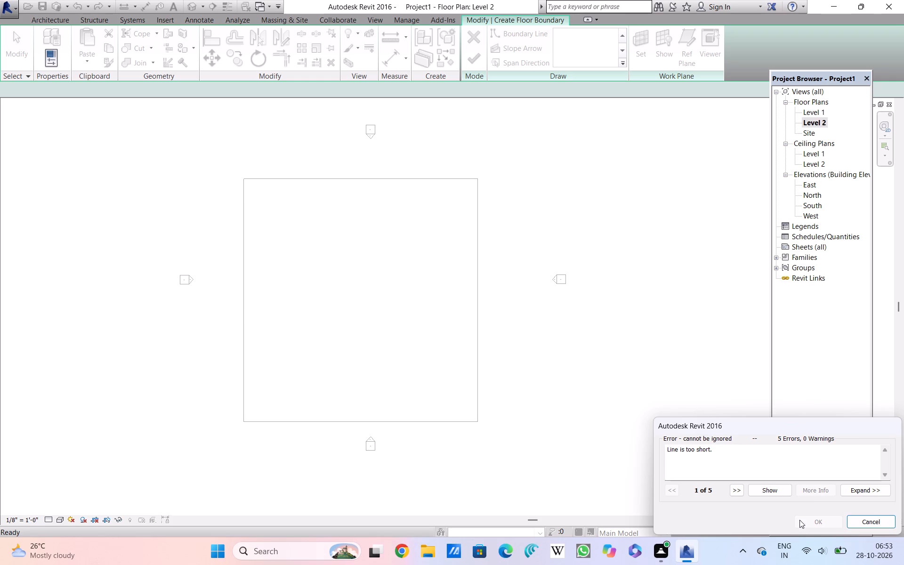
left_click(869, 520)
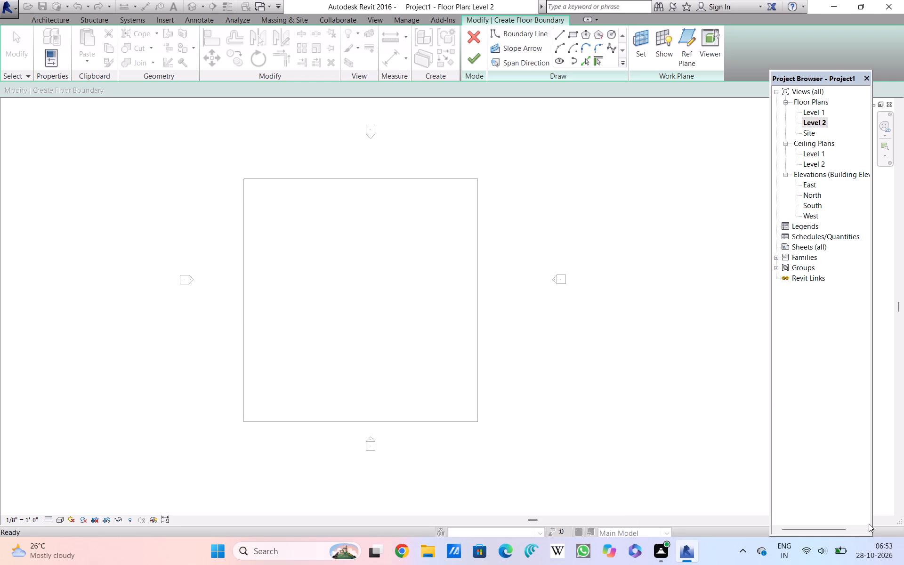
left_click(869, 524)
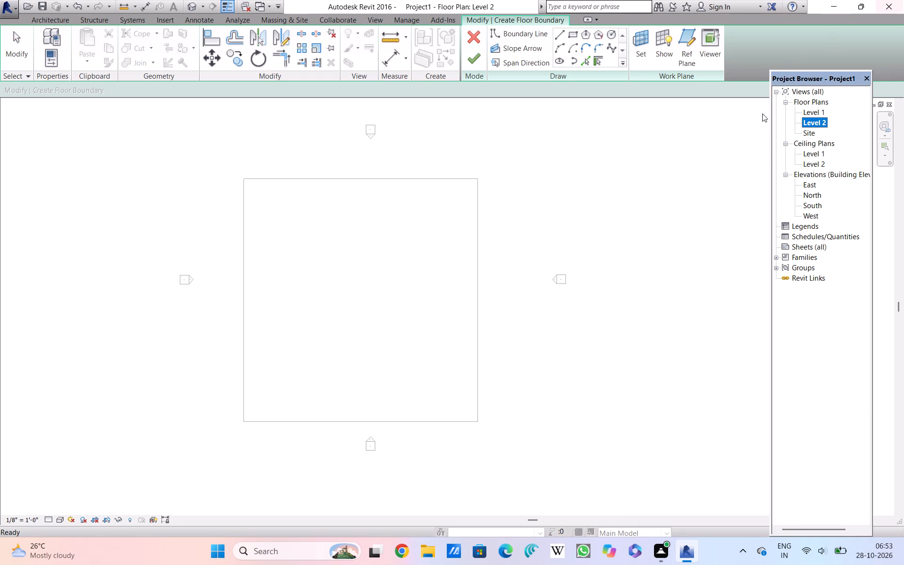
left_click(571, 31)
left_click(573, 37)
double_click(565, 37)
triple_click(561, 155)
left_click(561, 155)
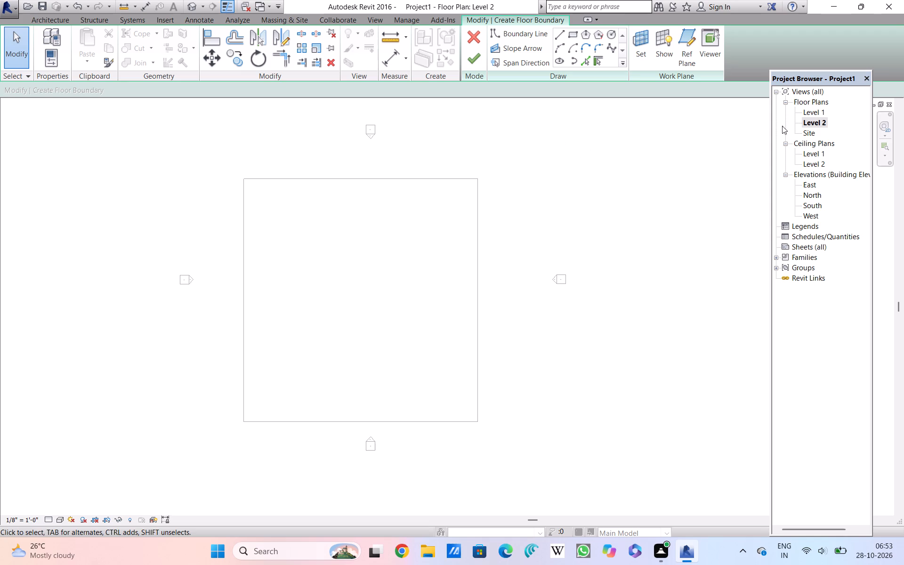
Reposition the floating Project Browser closer to the edge of the drawing area.
left_click_drag(818, 74, 841, 107)
triple_click(842, 107)
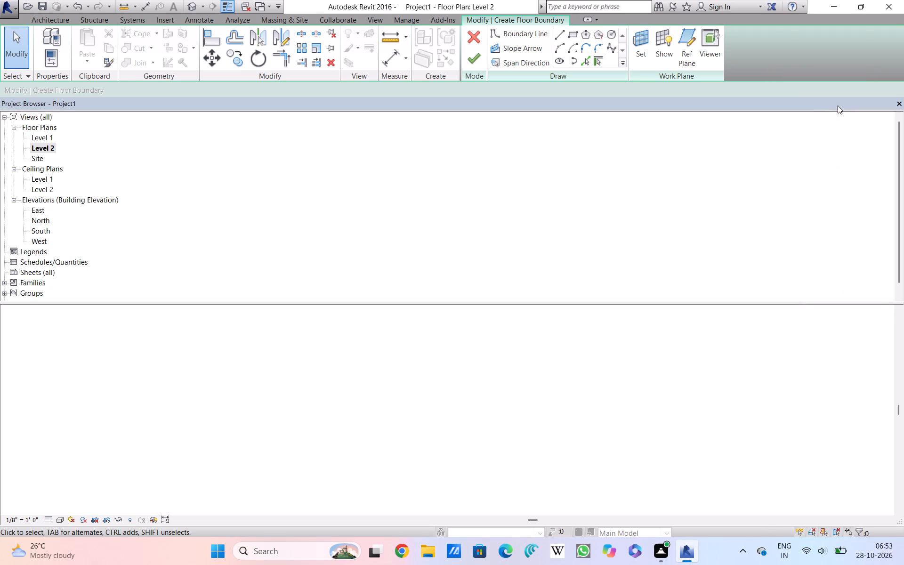
left_click_drag(648, 96, 814, 123)
left_click(814, 123)
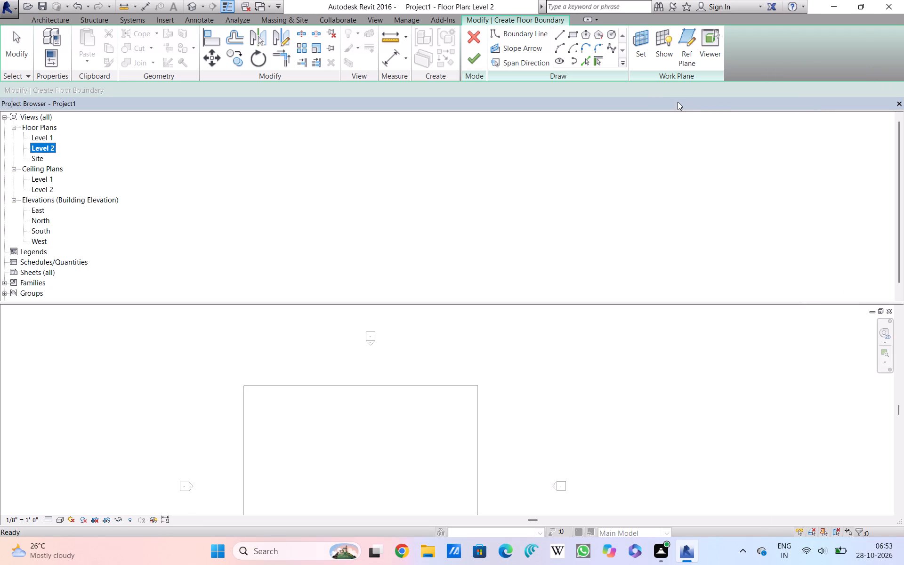
left_click_drag(673, 101, 798, 111)
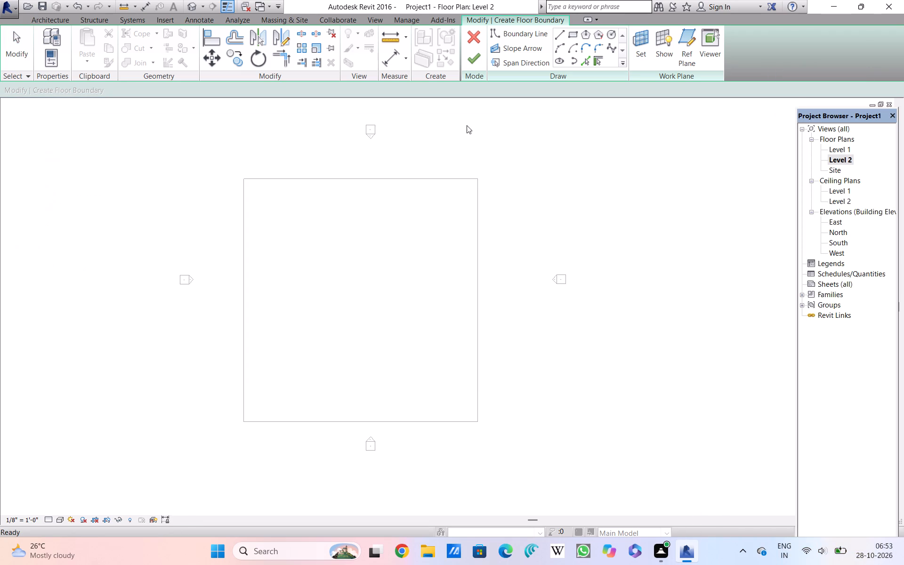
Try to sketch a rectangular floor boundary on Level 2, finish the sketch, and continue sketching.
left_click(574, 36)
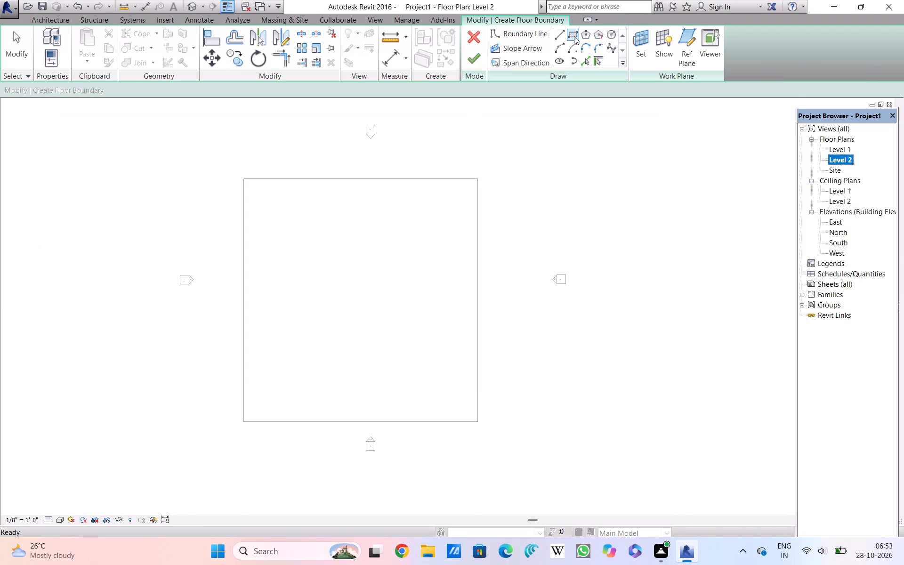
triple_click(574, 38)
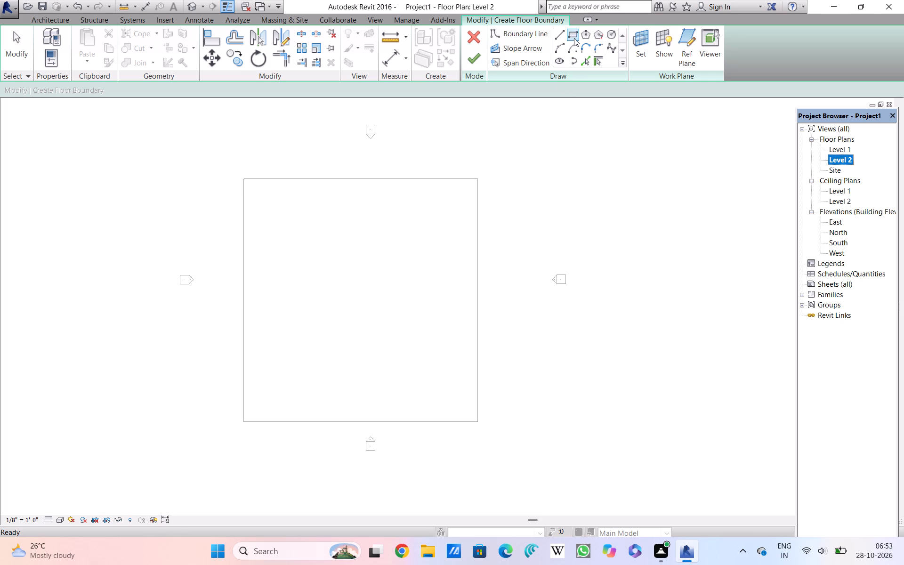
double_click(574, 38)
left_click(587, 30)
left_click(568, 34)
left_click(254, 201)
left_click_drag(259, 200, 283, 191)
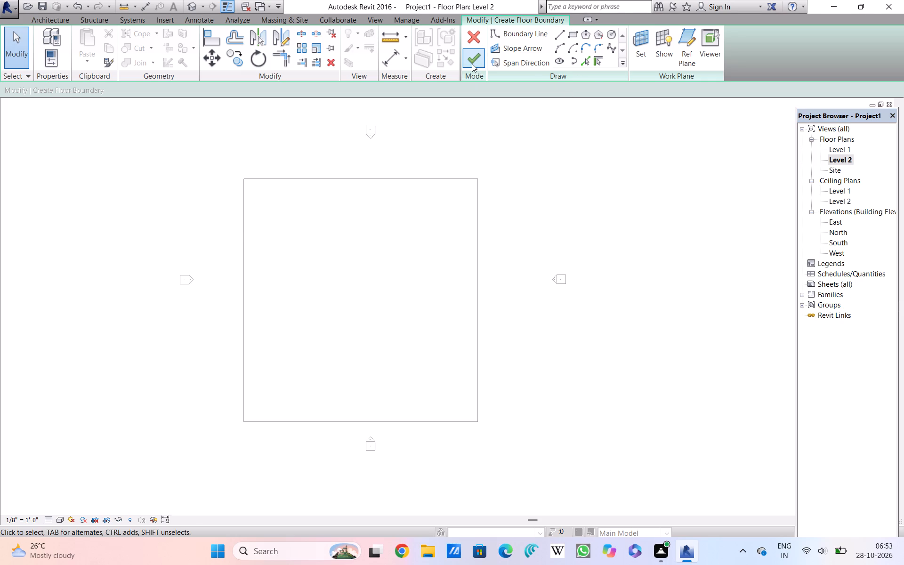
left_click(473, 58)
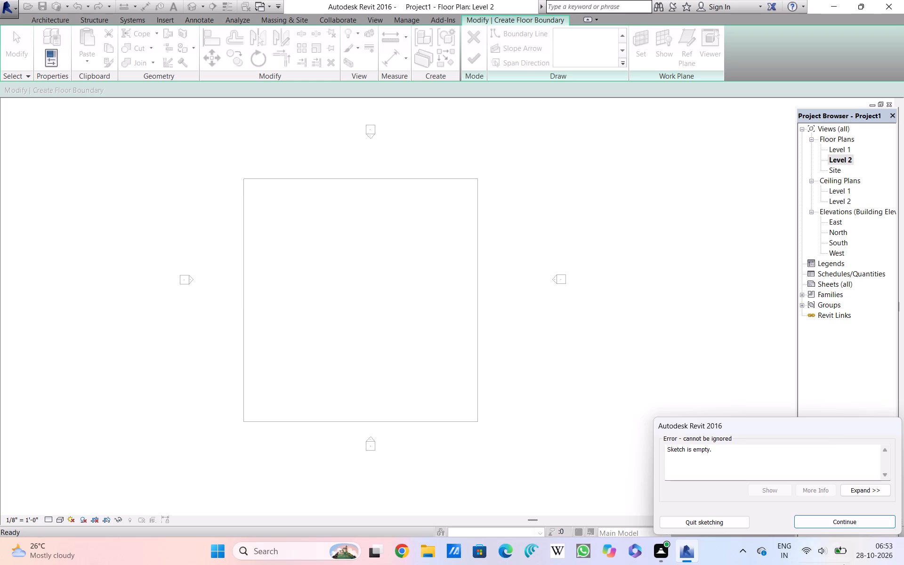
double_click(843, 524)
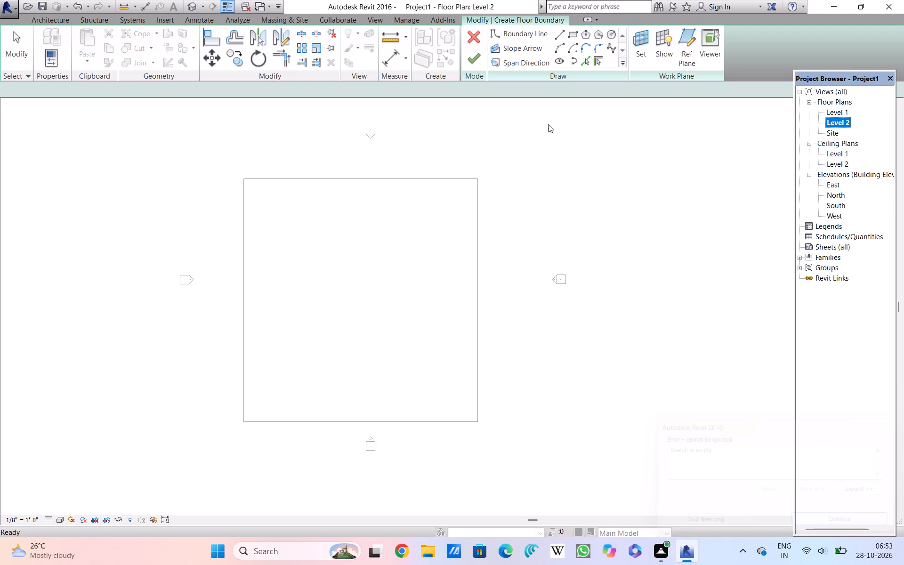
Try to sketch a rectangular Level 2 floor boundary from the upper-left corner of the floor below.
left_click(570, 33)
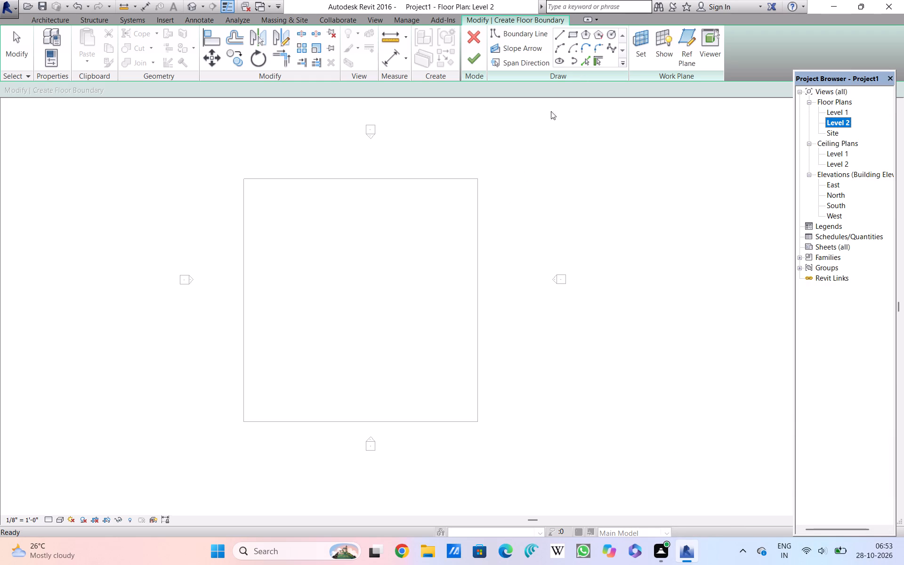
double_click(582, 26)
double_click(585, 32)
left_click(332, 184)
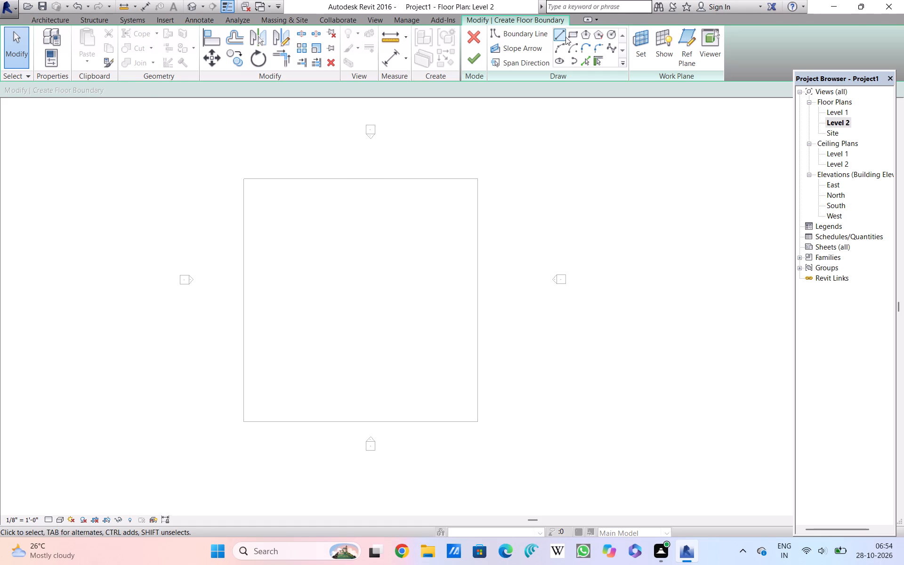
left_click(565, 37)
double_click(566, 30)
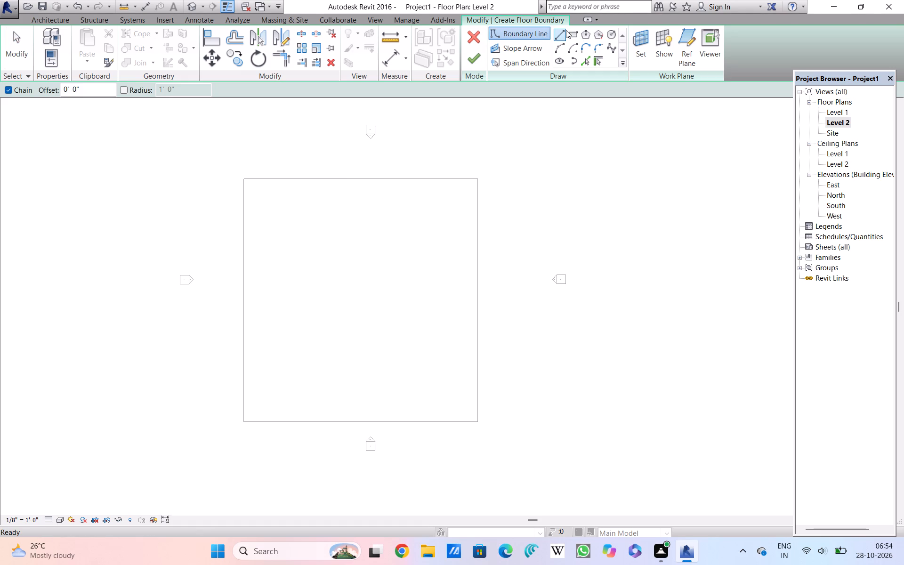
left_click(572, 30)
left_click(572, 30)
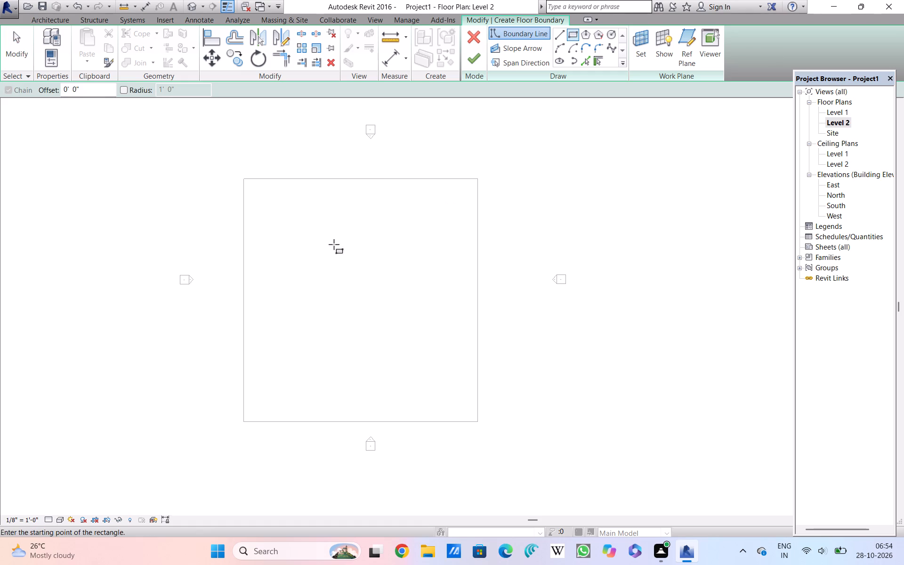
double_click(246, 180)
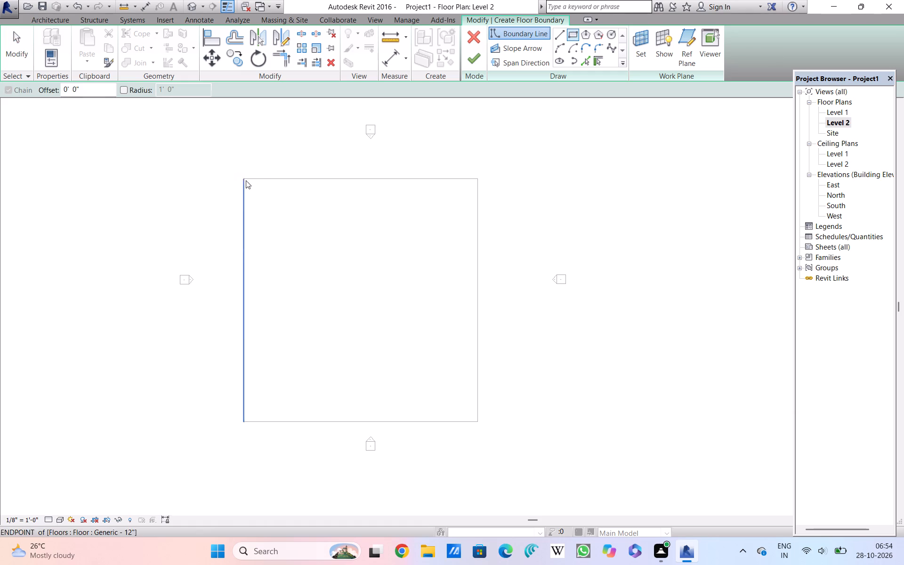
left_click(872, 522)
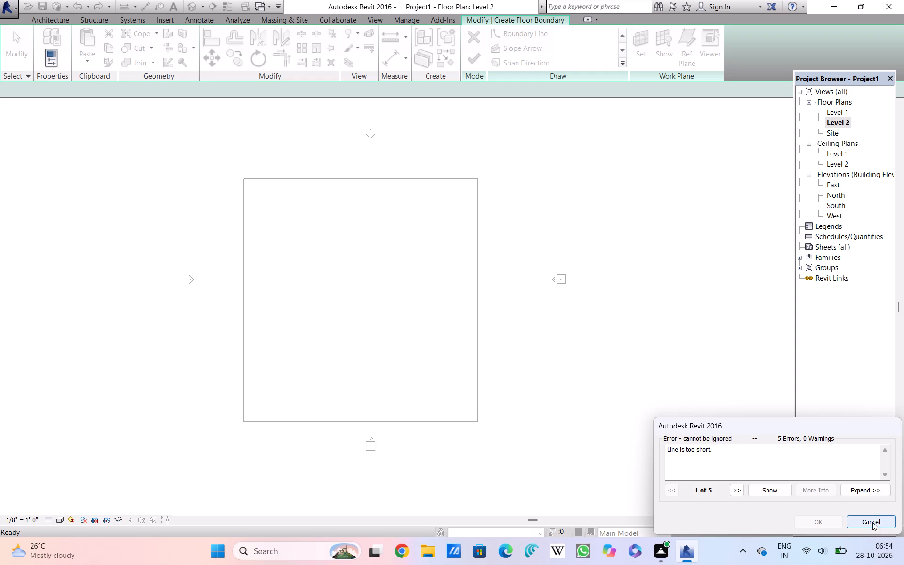
Sketch a 104' x 108' rectangular boundary over the corners of the floor below and finish the Level 2 floor.
left_click(568, 37)
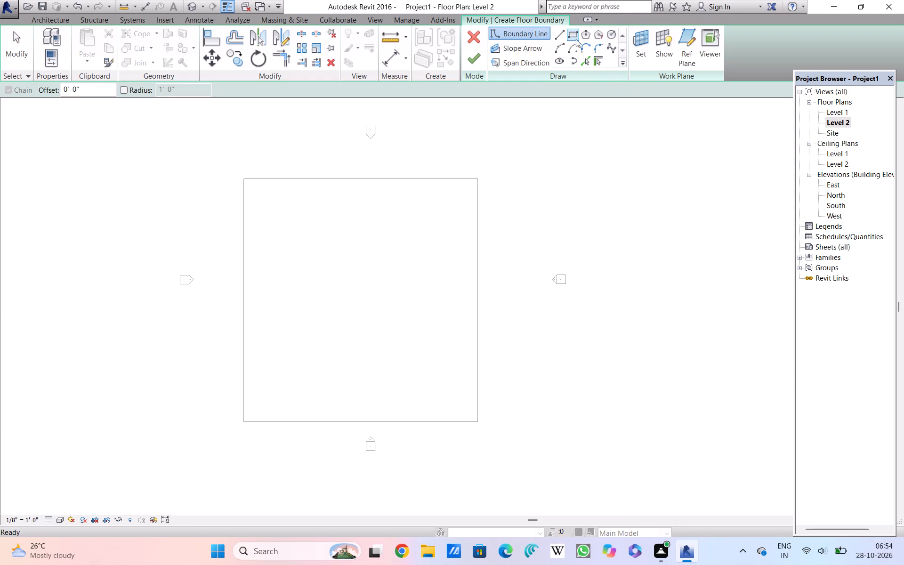
left_click(244, 181)
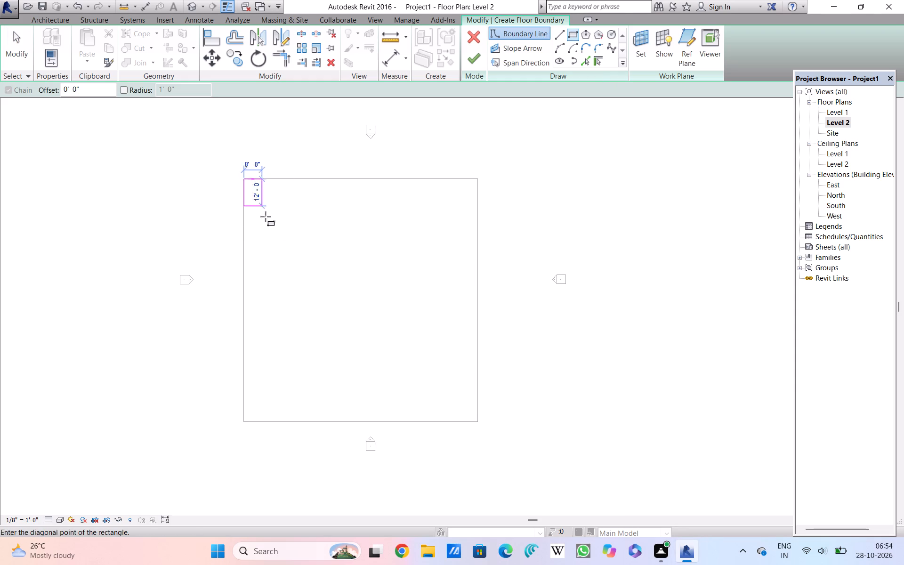
left_click(479, 425)
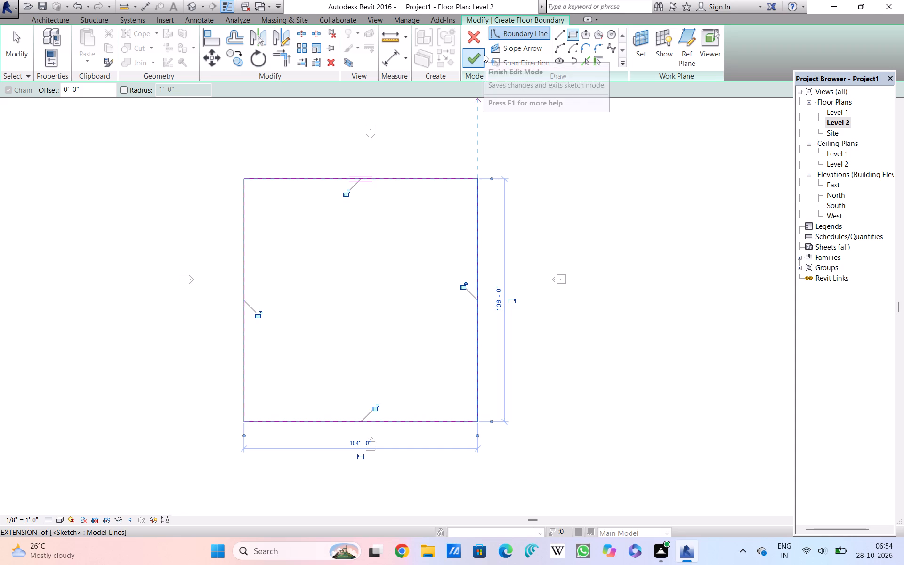
left_click(484, 54)
double_click(517, 260)
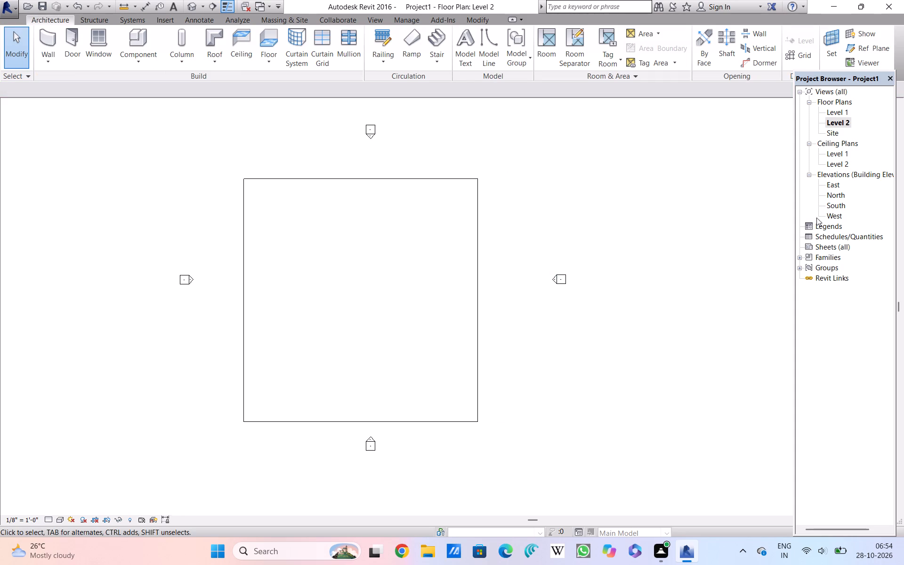
Open the North elevation and set the Level 2 elevation to 10' 6".
double_click(834, 195)
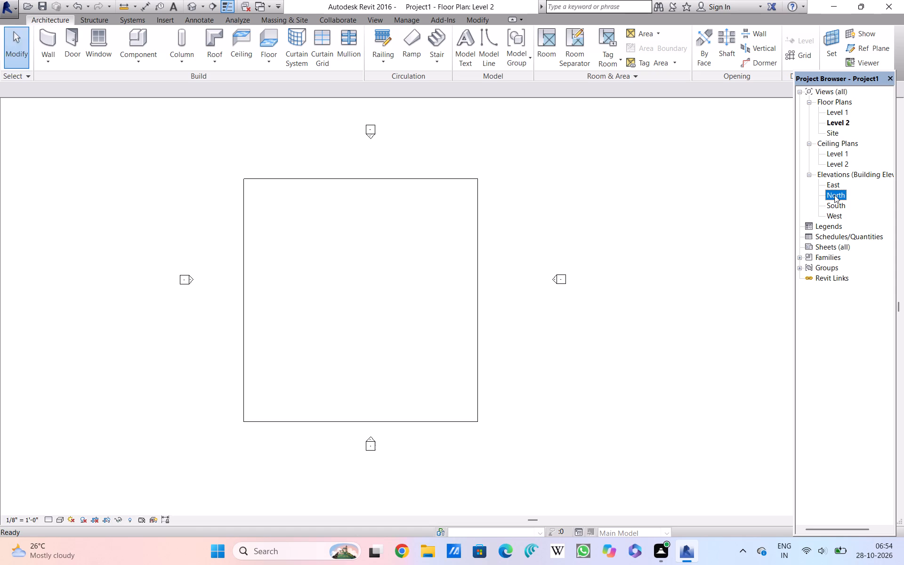
middle_click_drag(726, 250, 549, 255)
double_click(654, 289)
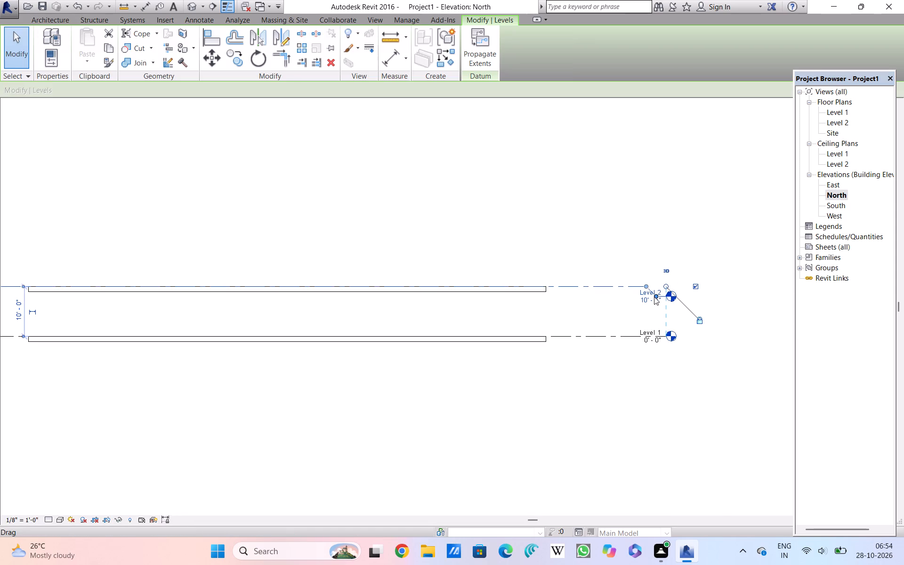
double_click(649, 299)
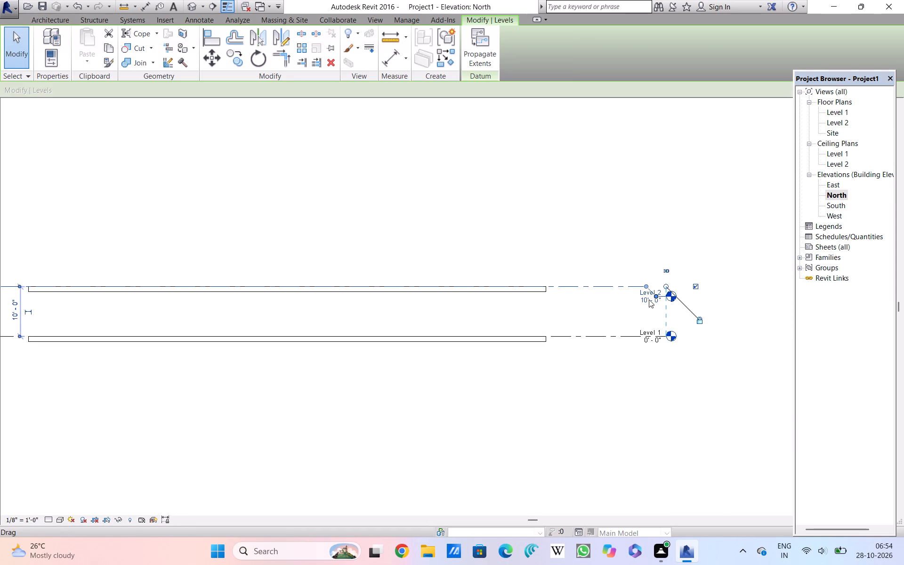
double_click(644, 299)
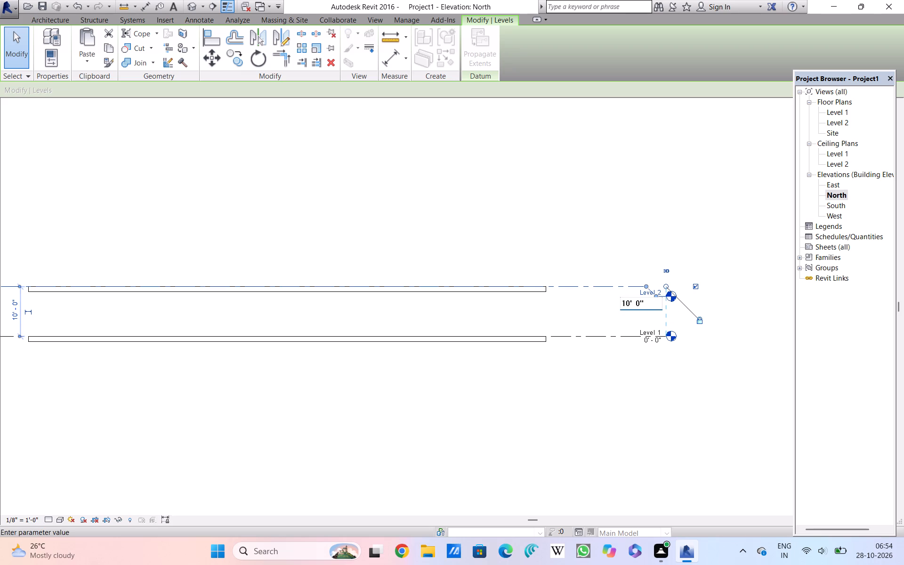
key("BackSpace")
key("BackSpace")
key("6")
key("shift+quotedbl")
key("Return")
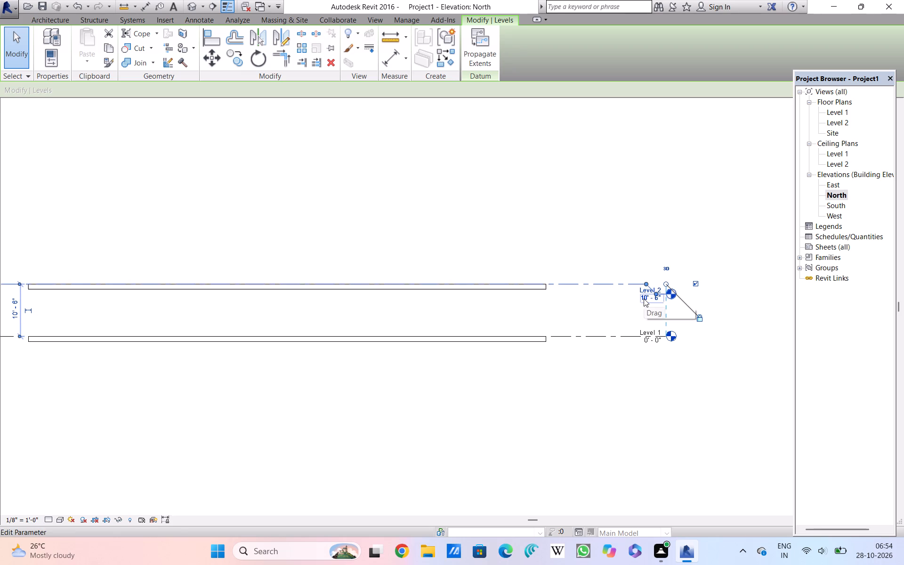
double_click(628, 227)
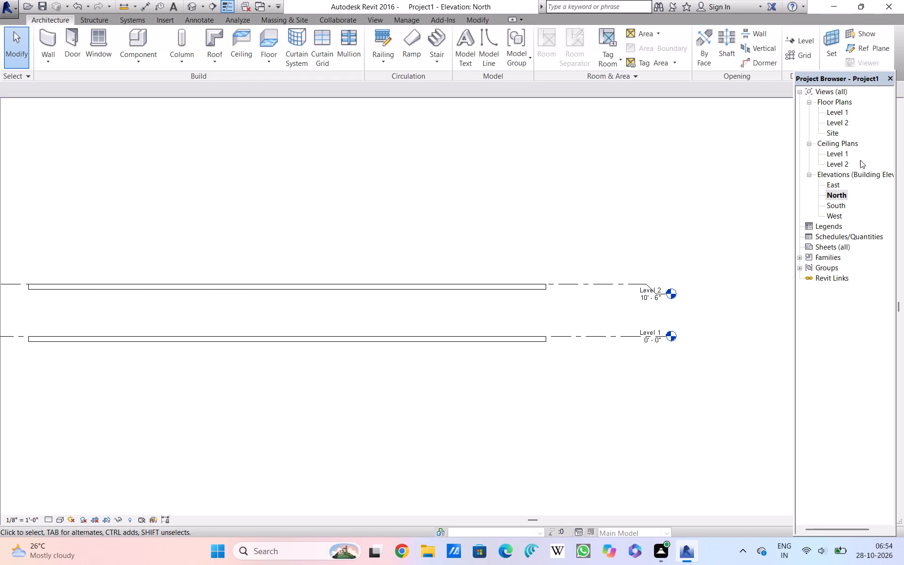
Start the Level command with a 10' 6" offset and only Floor Plan as the view type to create.
double_click(797, 43)
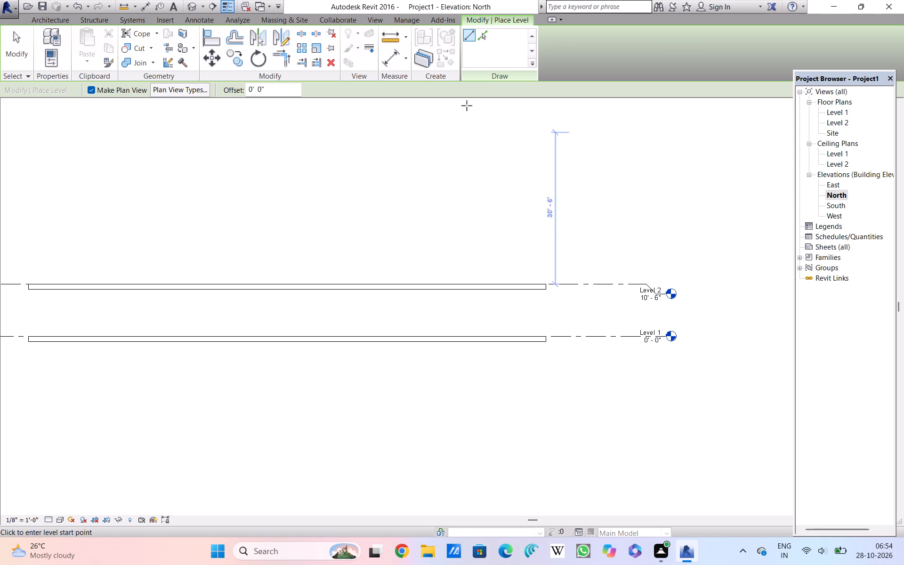
double_click(266, 90)
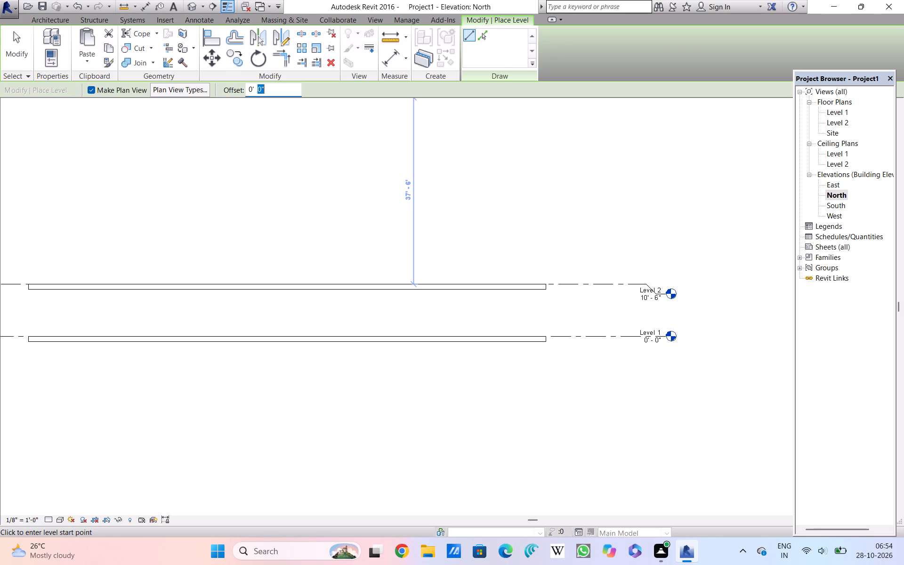
left_click_drag(266, 90, 242, 89)
left_click(242, 89)
key("BackSpace")
type("10'6")
key("shift+quotedbl")
key("Return")
left_click(178, 88)
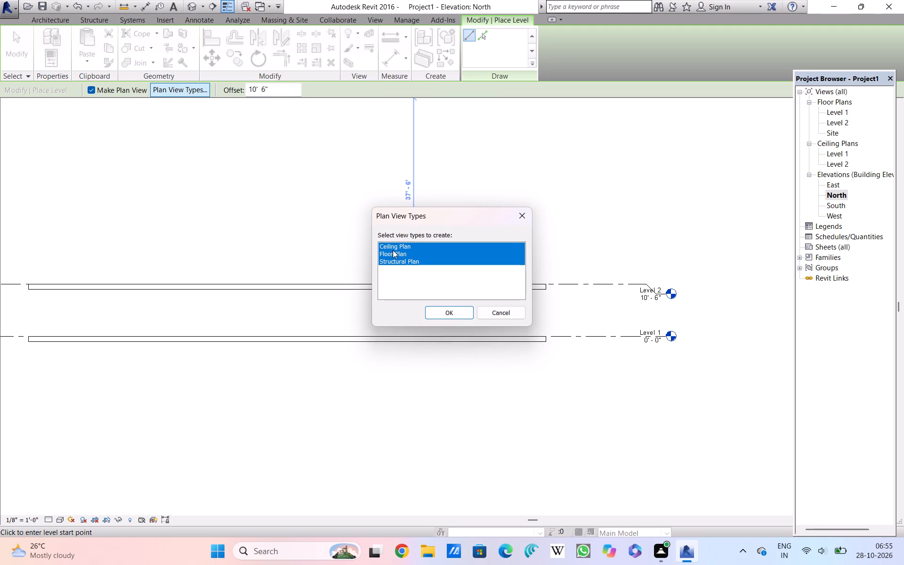
double_click(388, 245)
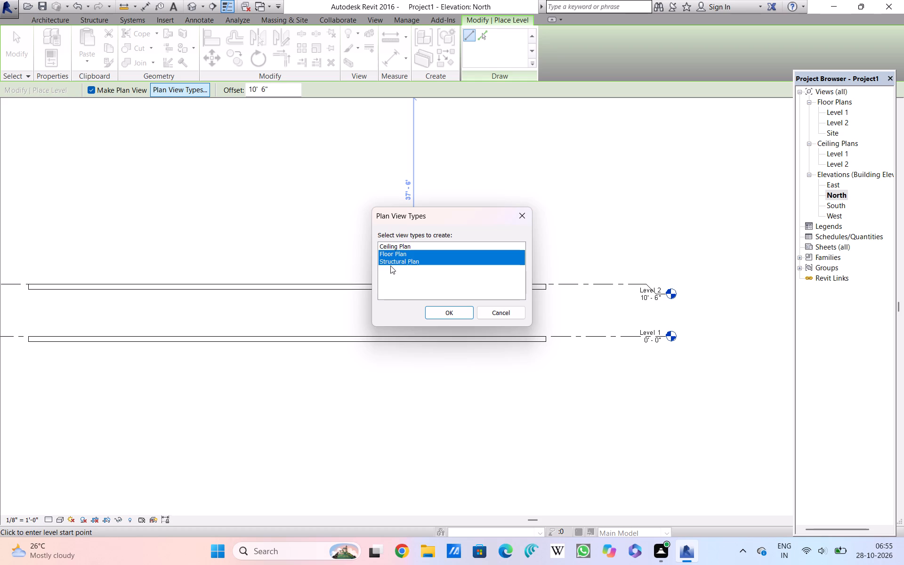
left_click(390, 262)
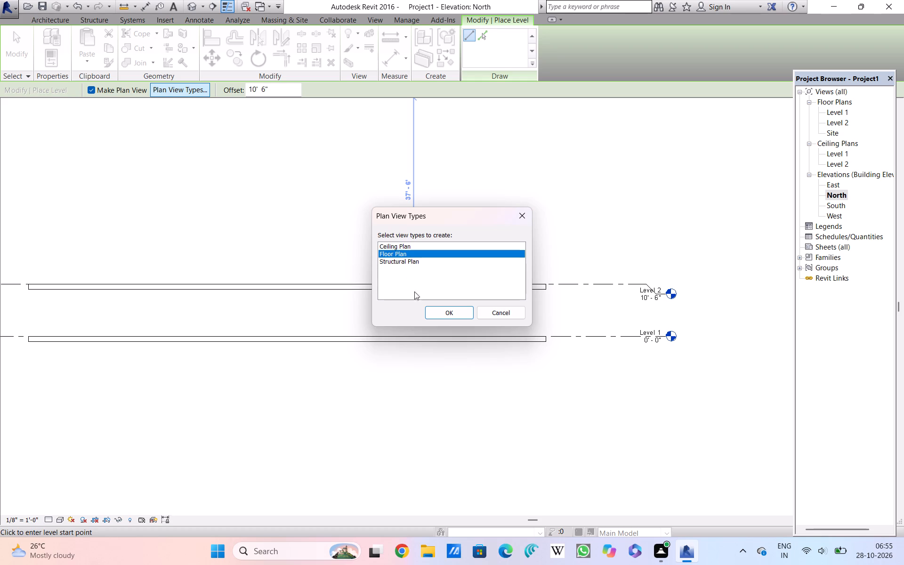
double_click(441, 321)
double_click(442, 314)
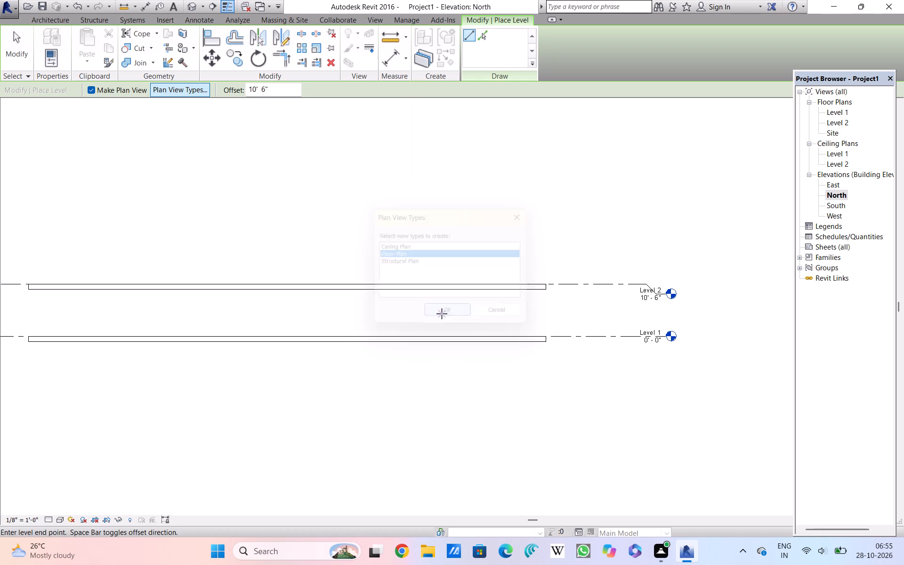
Add a new level at 21' 0" by picking the Level 2 line as the offset reference.
left_click(479, 35)
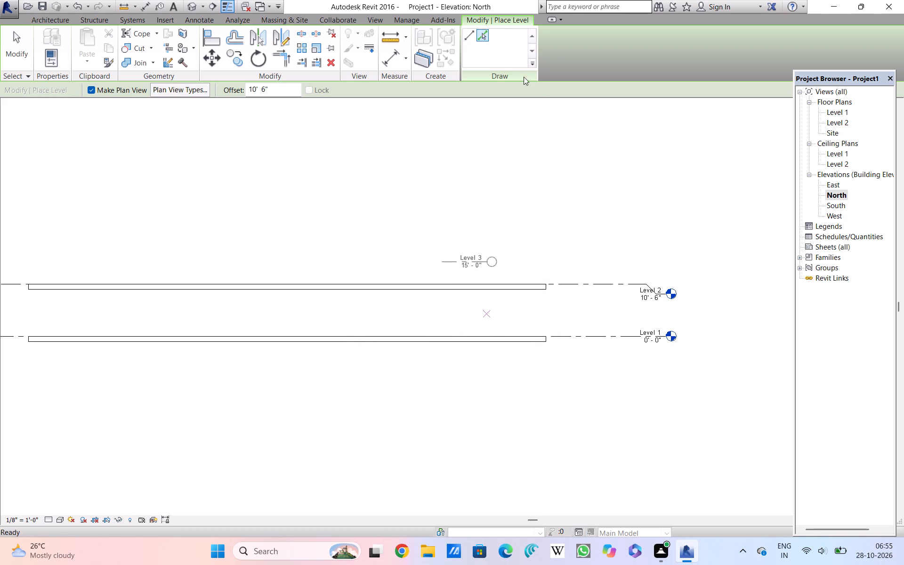
double_click(637, 281)
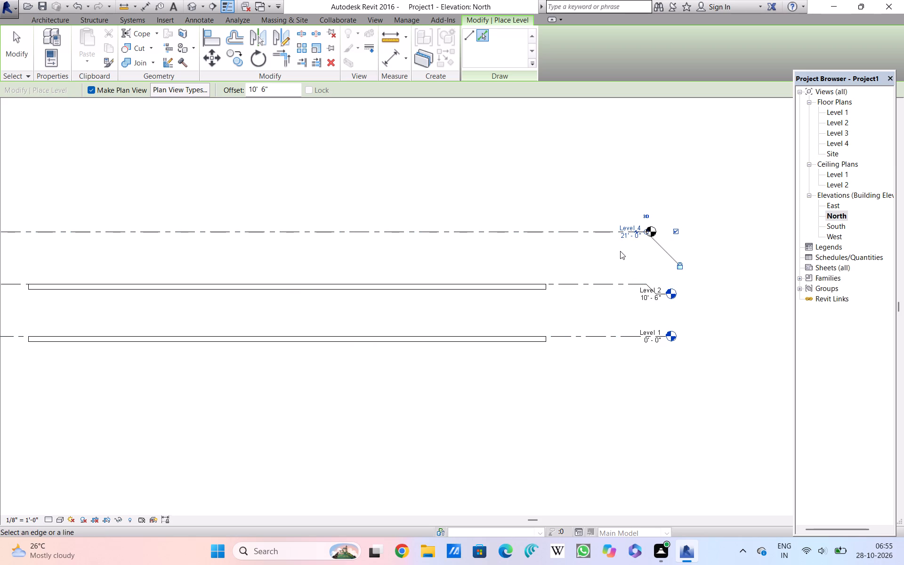
Undo the duplicate level overlapping the new one and leave the Level command.
scroll(620, 251, "down", 2)
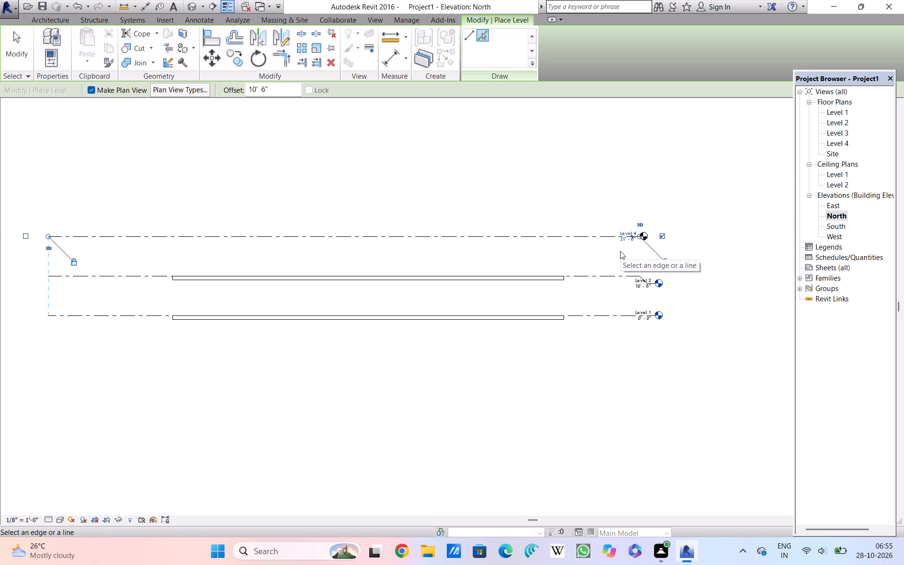
key("Escape")
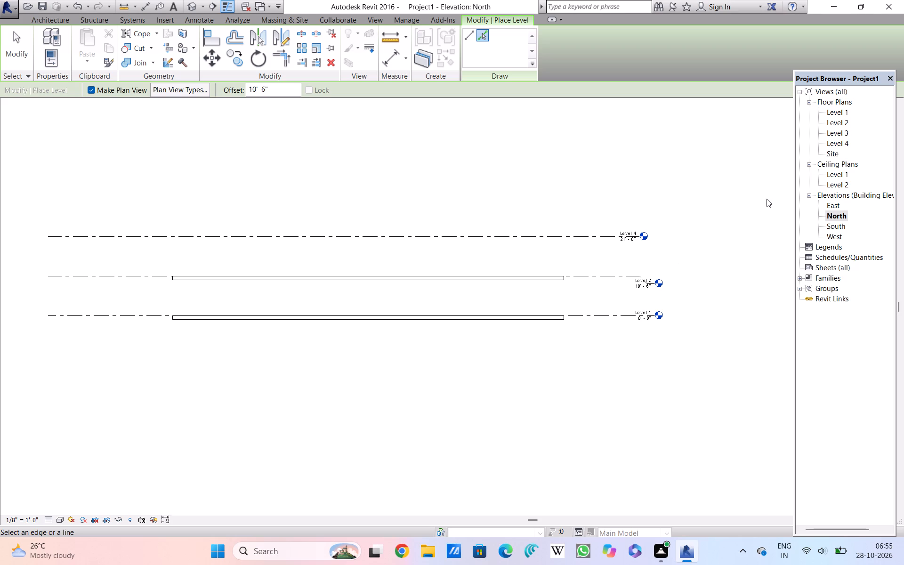
key("ctrl+z")
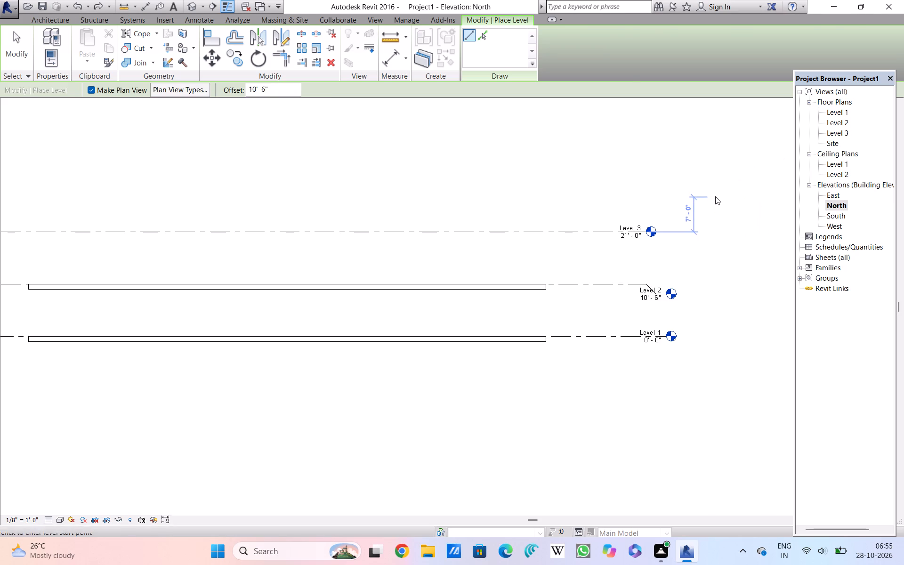
key("Escape")
key("Escape")
key("Escape")
key("Escape")
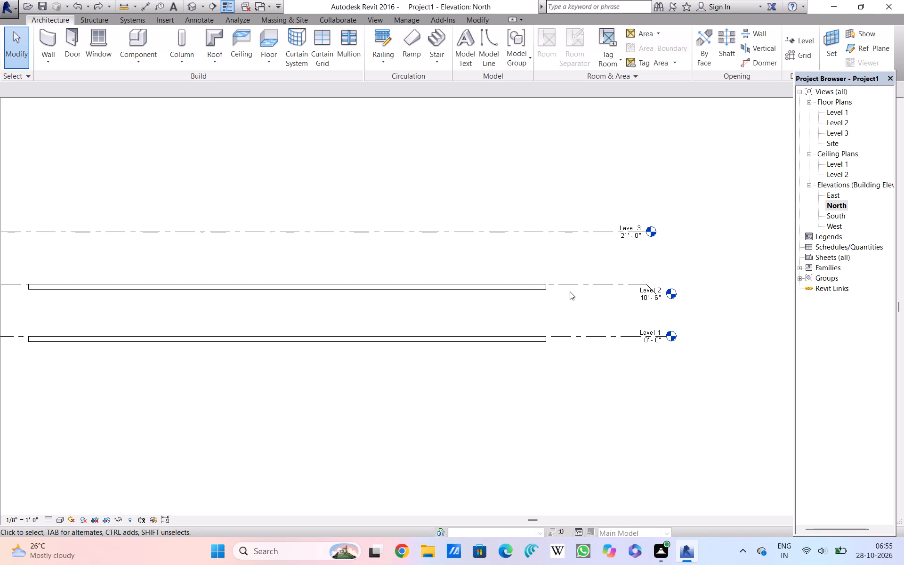
Open the Level 3 floor plan.
triple_click(840, 134)
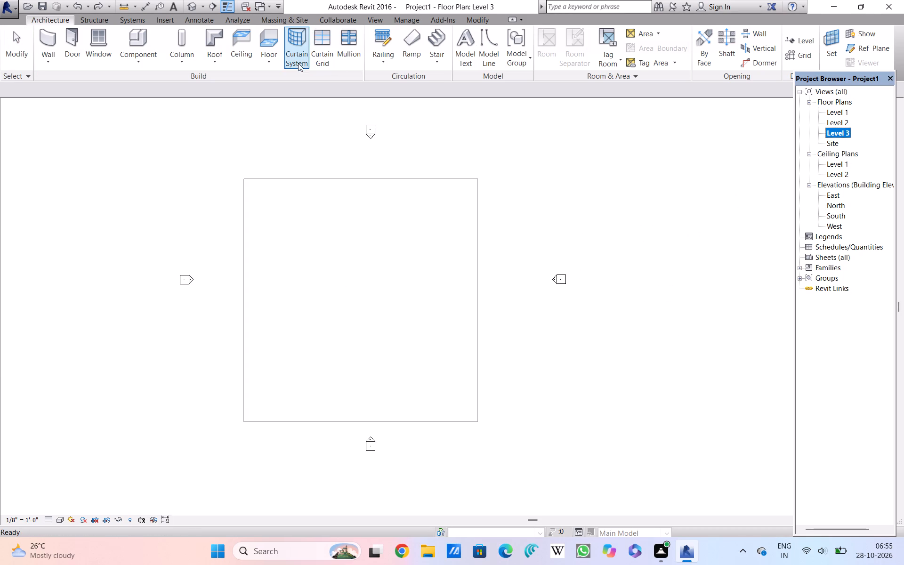
double_click(262, 42)
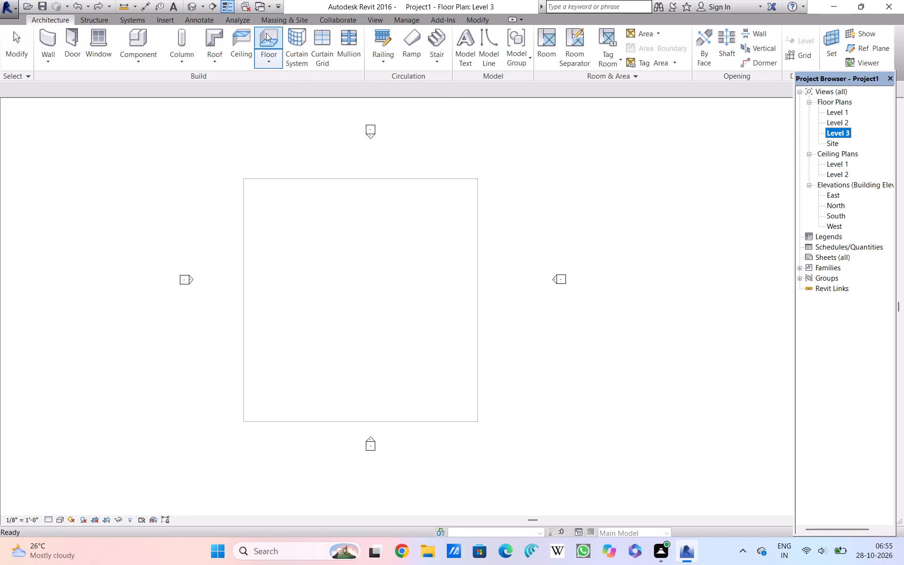
double_click(266, 33)
right_click(266, 33)
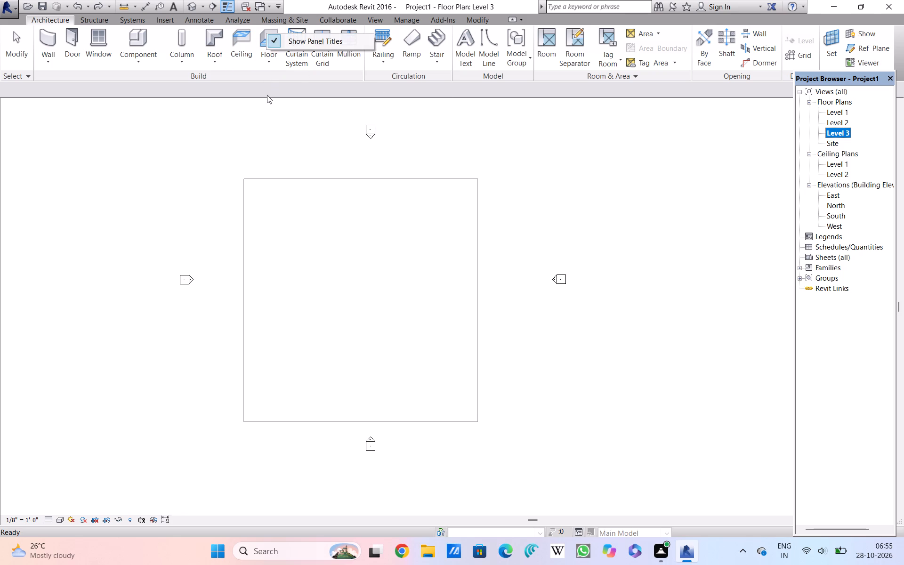
left_click(267, 95)
left_click(271, 44)
double_click(271, 44)
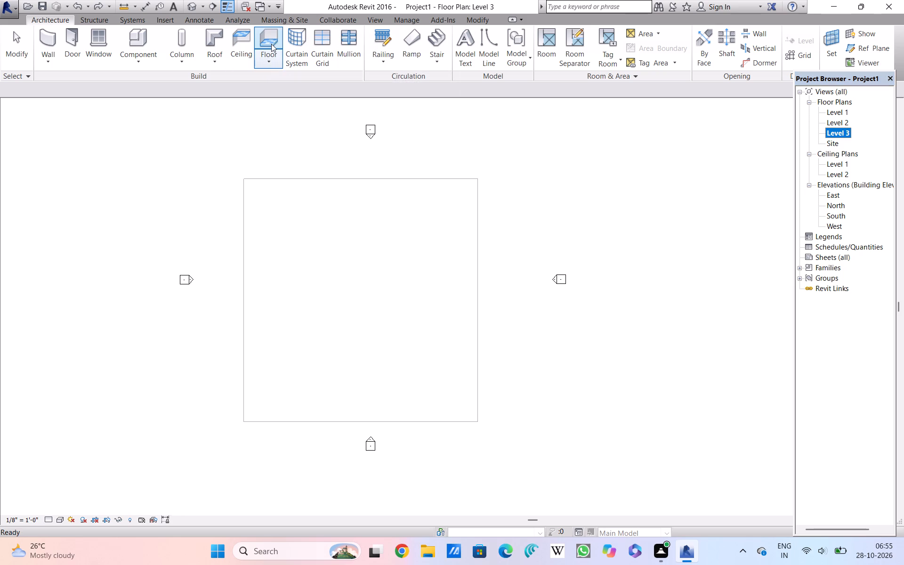
Reposition the floating Project Browser beside the drawing area so that it sits clear of the ribbon.
left_click_drag(826, 73, 830, 92)
left_click(830, 92)
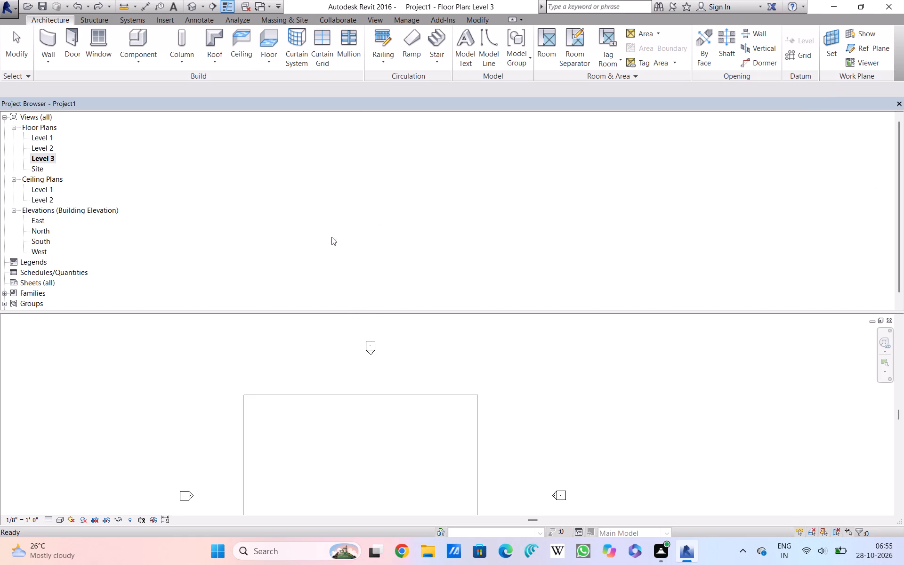
left_click_drag(245, 104, 457, 137)
left_click_drag(473, 140, 489, 140)
left_click_drag(509, 140, 541, 140)
left_click_drag(571, 140, 605, 140)
left_click_drag(615, 141, 759, 132)
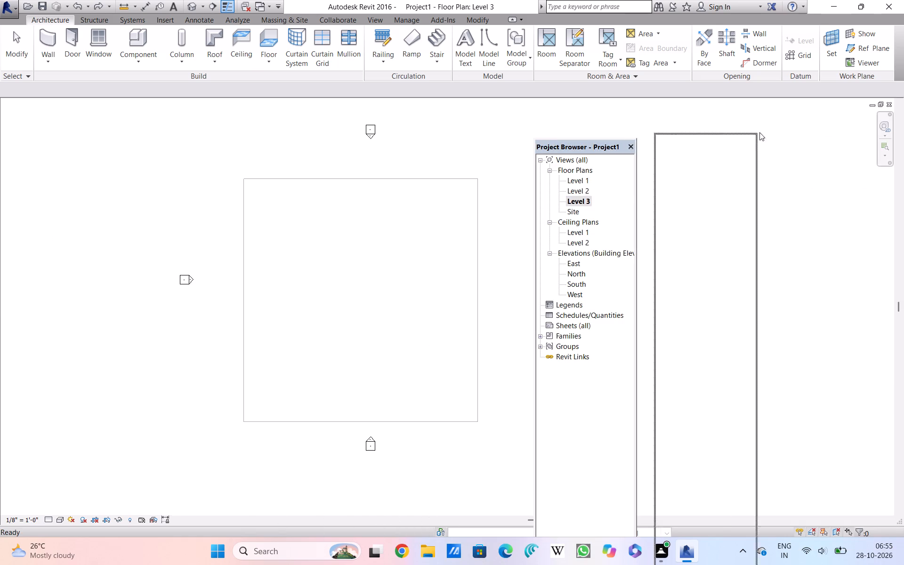
left_click_drag(759, 132, 796, 126)
left_click_drag(731, 131, 809, 110)
left_click(810, 109)
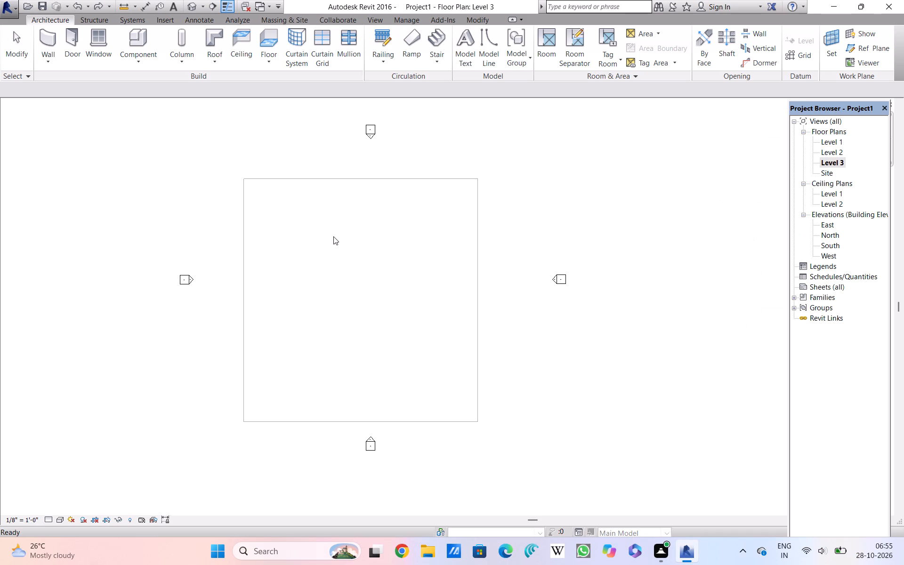
Start a new floor boundary sketch on Level 3.
scroll(333, 236, "down", 1)
middle_click_drag(376, 241, 474, 234)
middle_click_drag(383, 255, 485, 276)
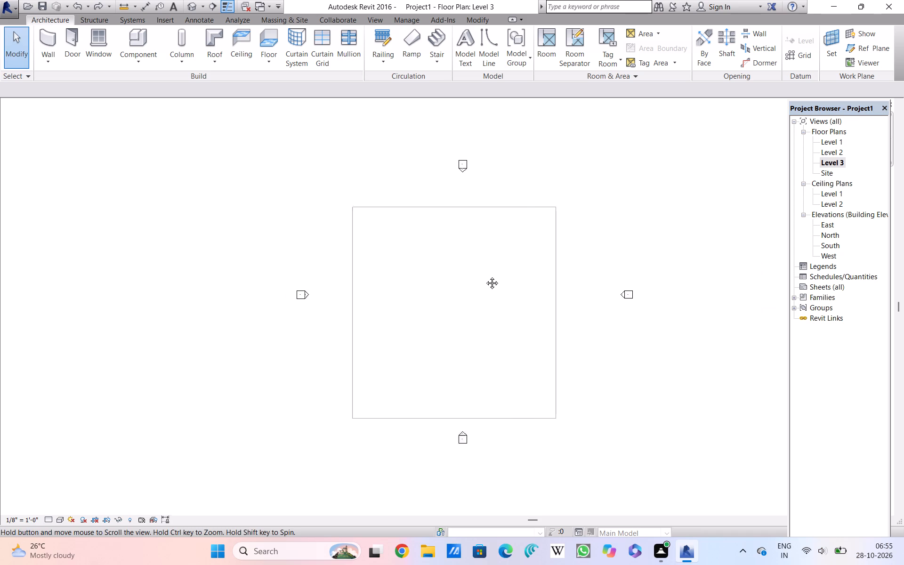
middle_click_drag(485, 276, 503, 254)
double_click(271, 35)
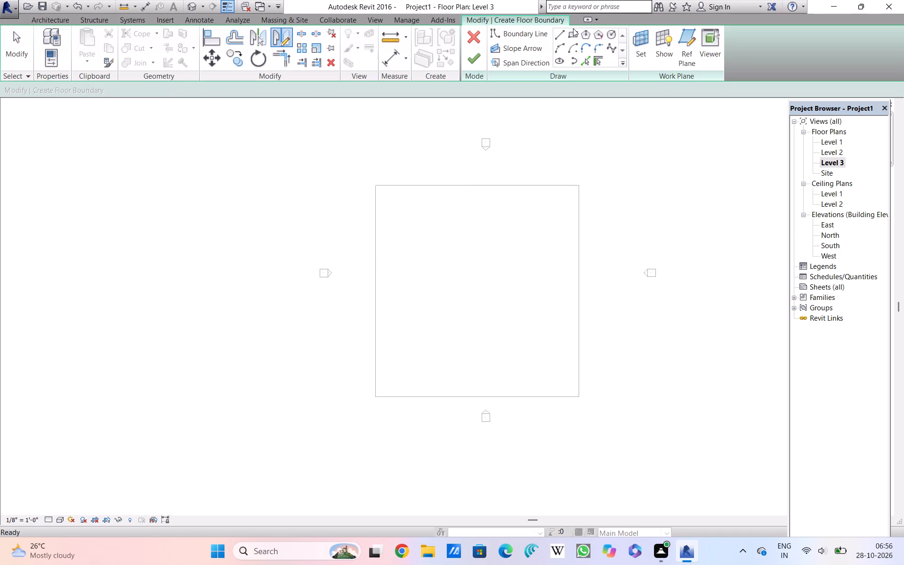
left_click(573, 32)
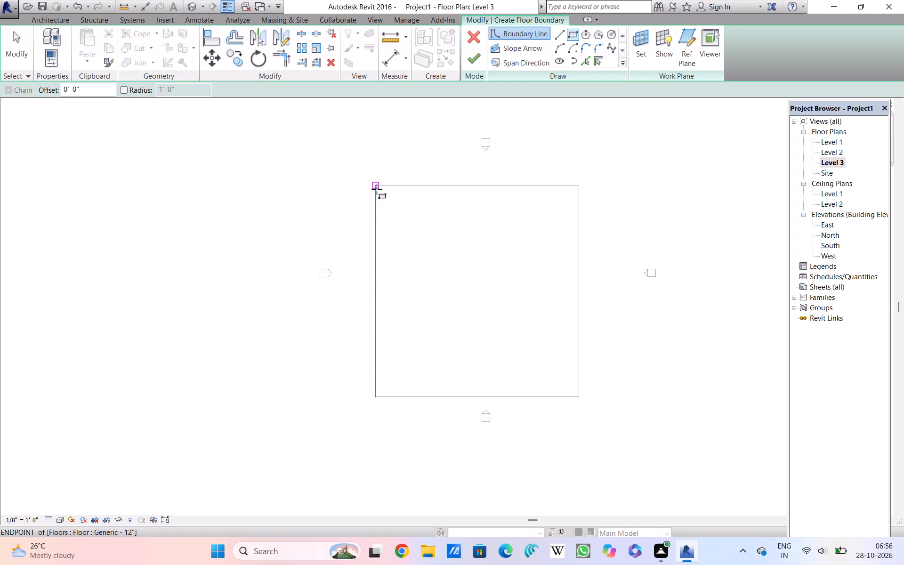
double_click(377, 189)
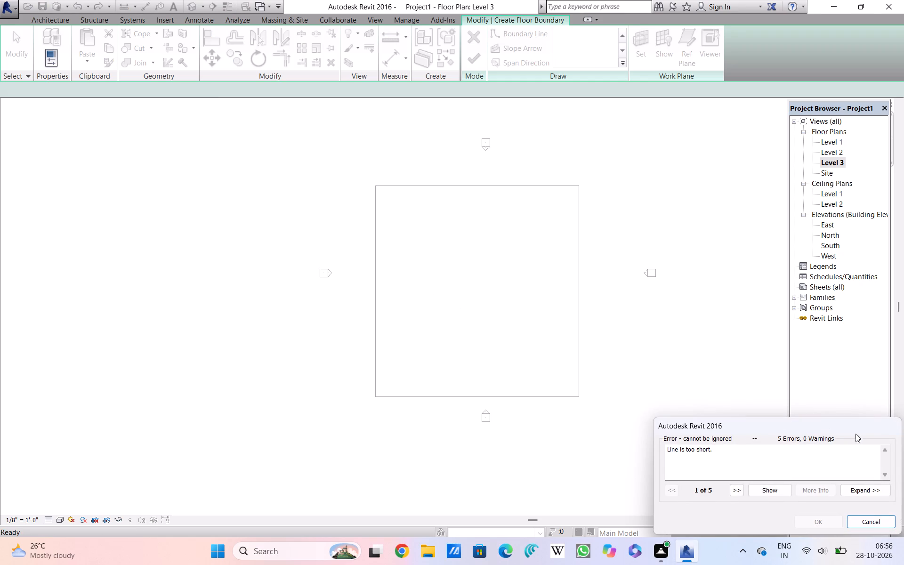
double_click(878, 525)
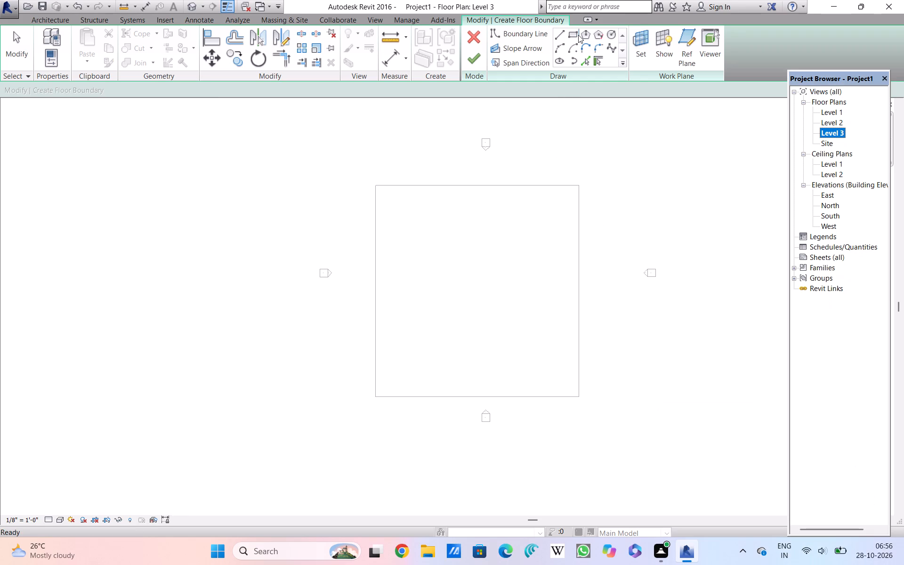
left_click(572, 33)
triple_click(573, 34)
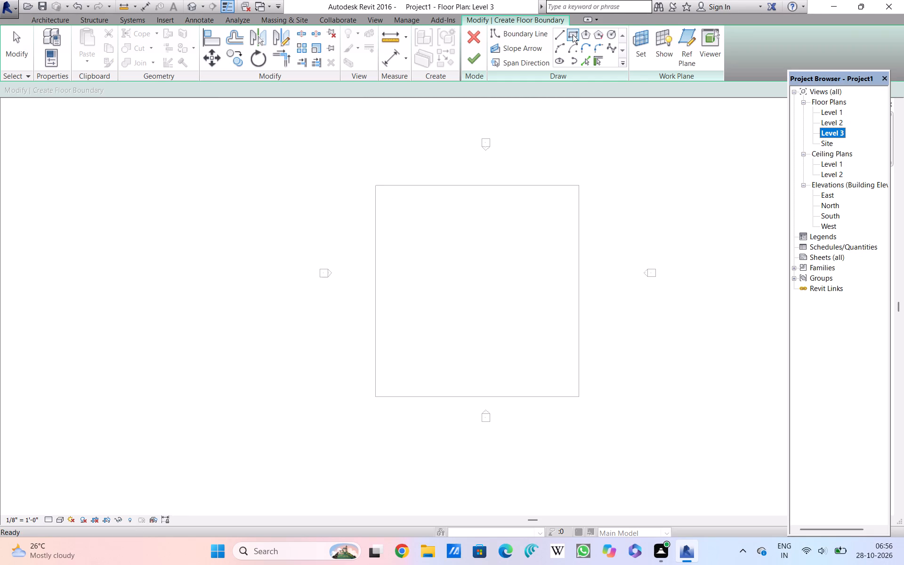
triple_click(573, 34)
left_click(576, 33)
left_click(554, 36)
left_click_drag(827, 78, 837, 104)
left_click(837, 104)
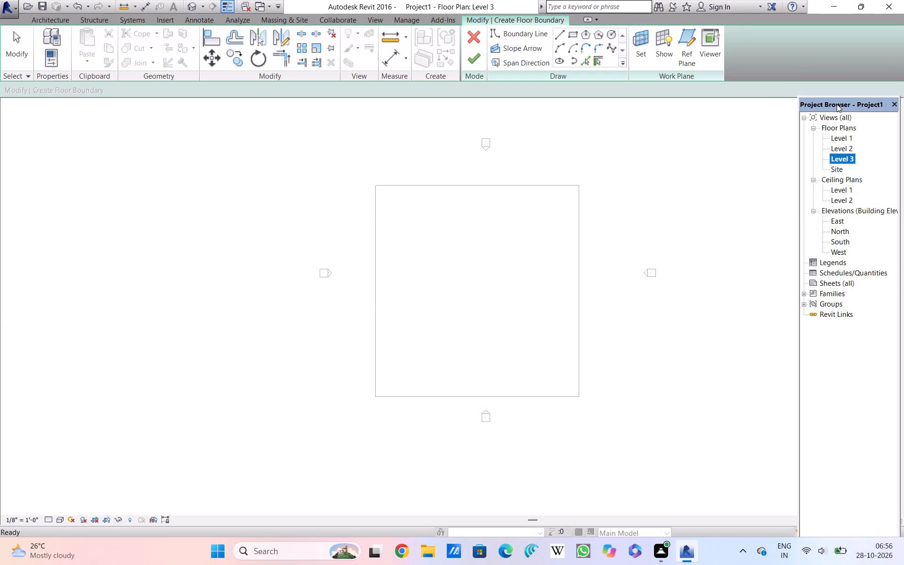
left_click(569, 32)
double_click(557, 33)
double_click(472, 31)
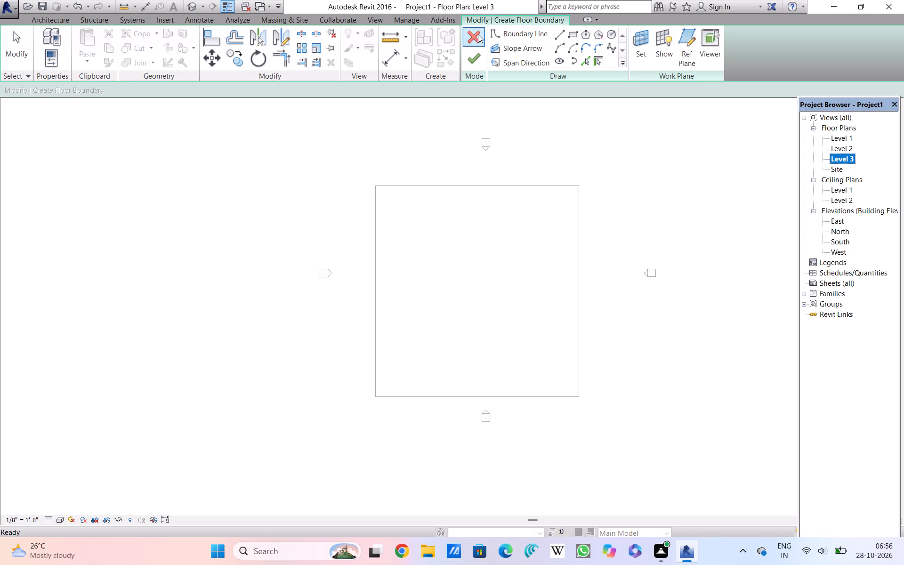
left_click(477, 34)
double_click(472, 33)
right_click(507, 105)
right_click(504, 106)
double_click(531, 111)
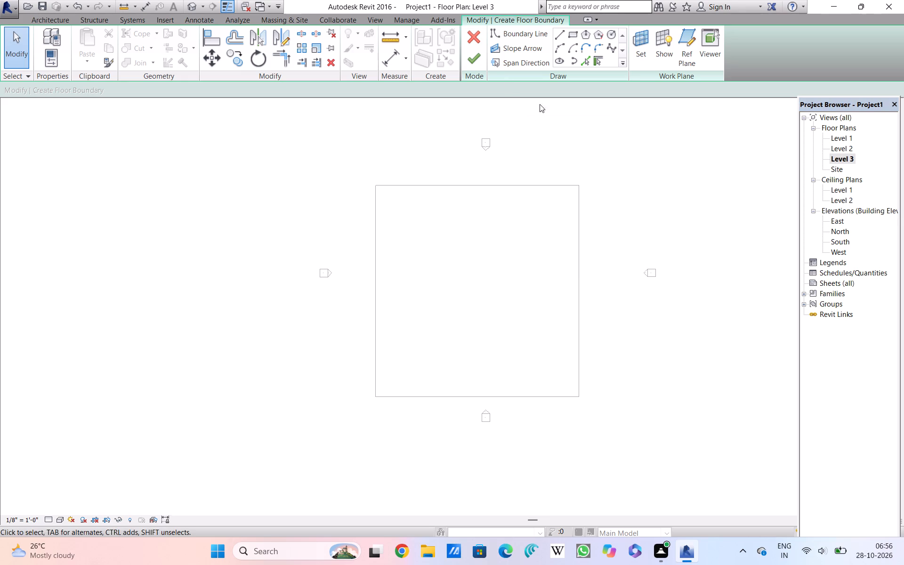
Sketch a rectangular floor boundary on Level 3 between opposite corners of the underlying floor outline and finish the floor.
double_click(573, 30)
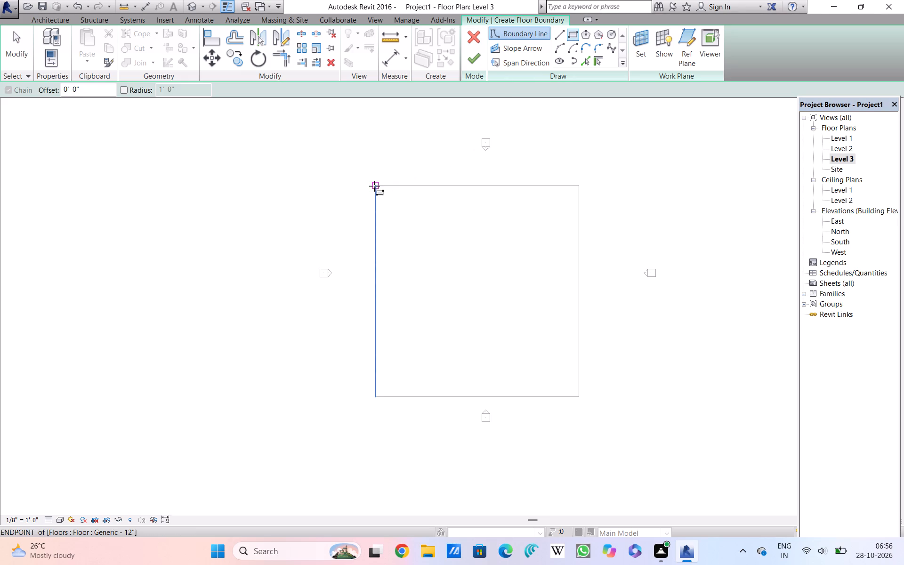
left_click(374, 186)
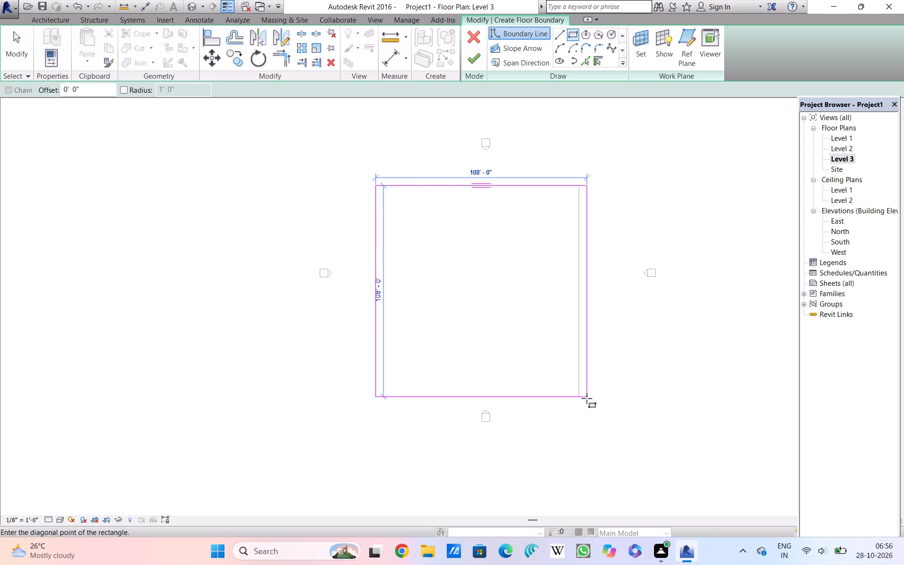
double_click(578, 394)
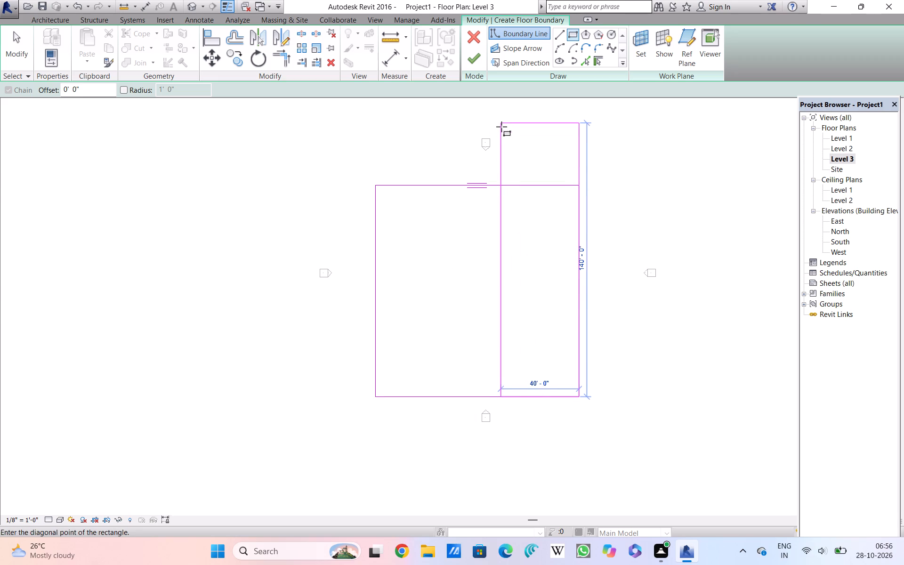
double_click(469, 61)
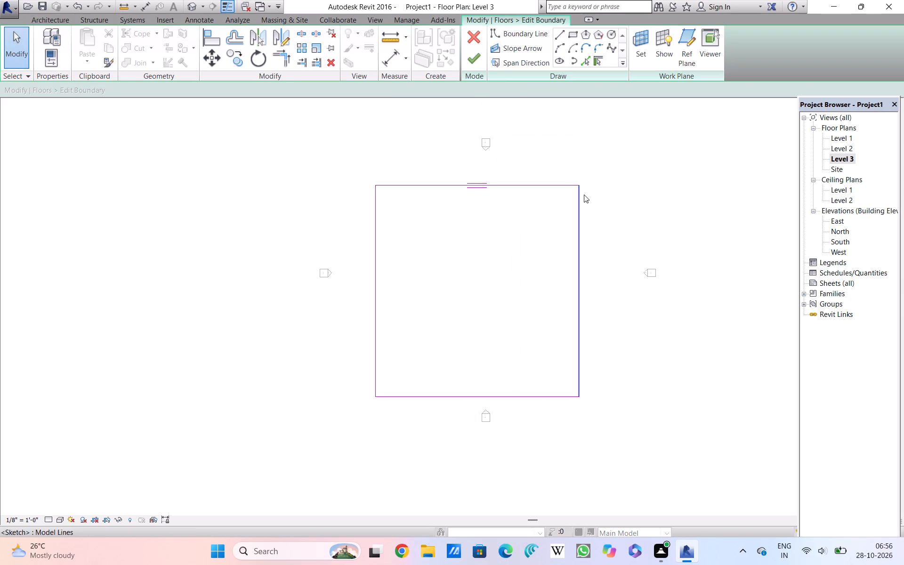
left_click(476, 60)
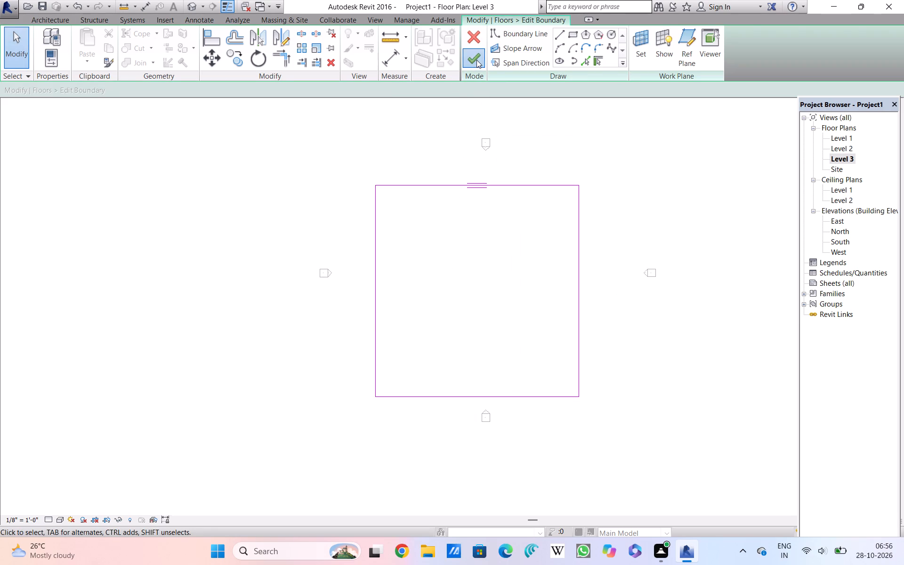
left_click(608, 210)
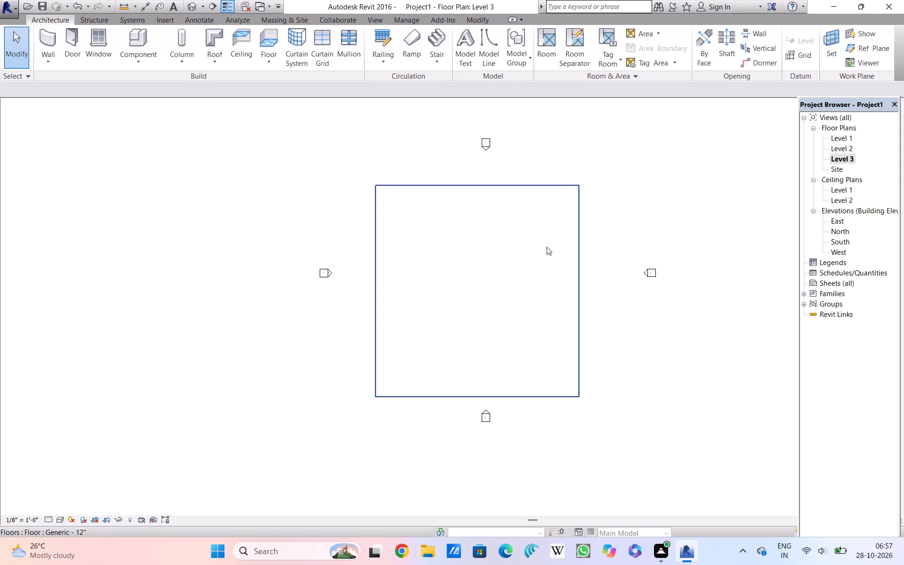
Open the Level 1 floor plan.
triple_click(837, 137)
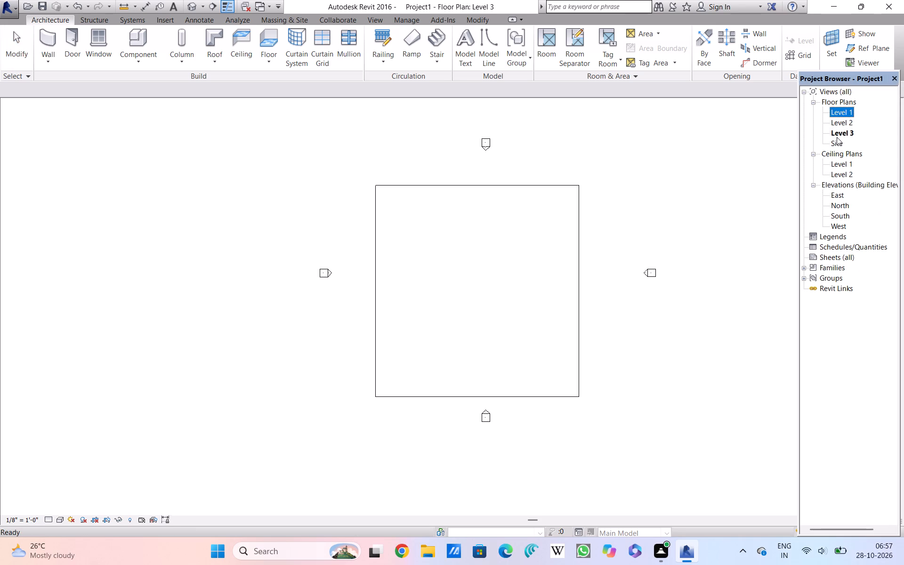
triple_click(839, 113)
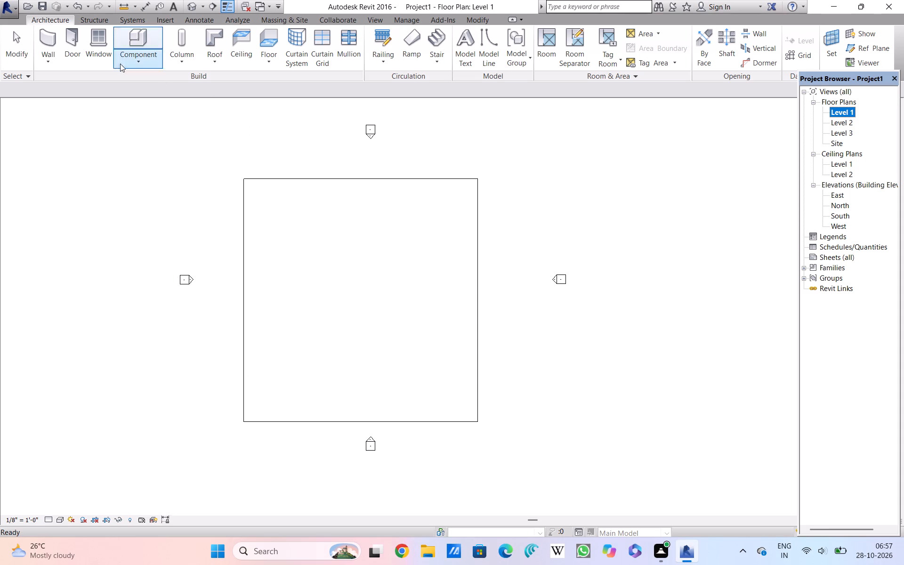
Draw a straight east-west wall across the southern part of the Level 1 floor, spanning from its west edge to its east edge.
left_click(44, 45)
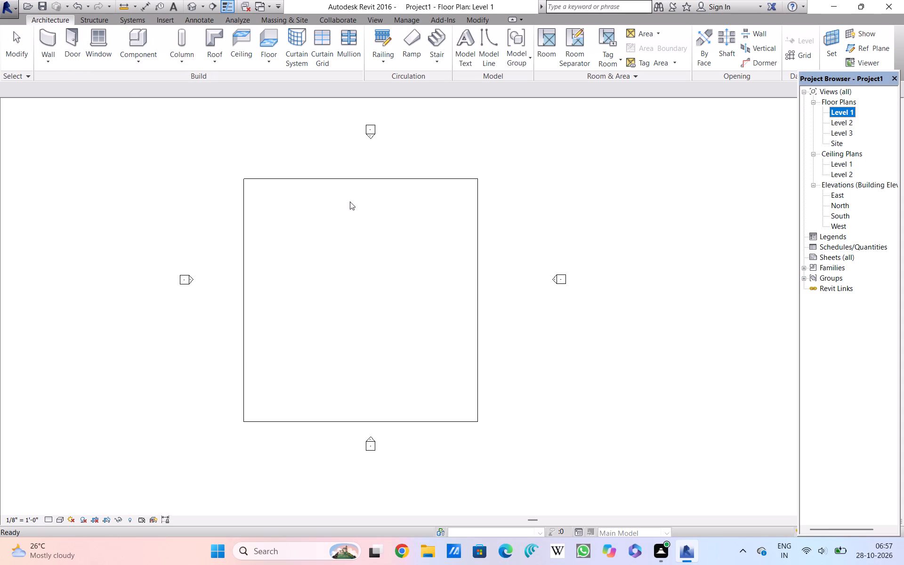
double_click(43, 37)
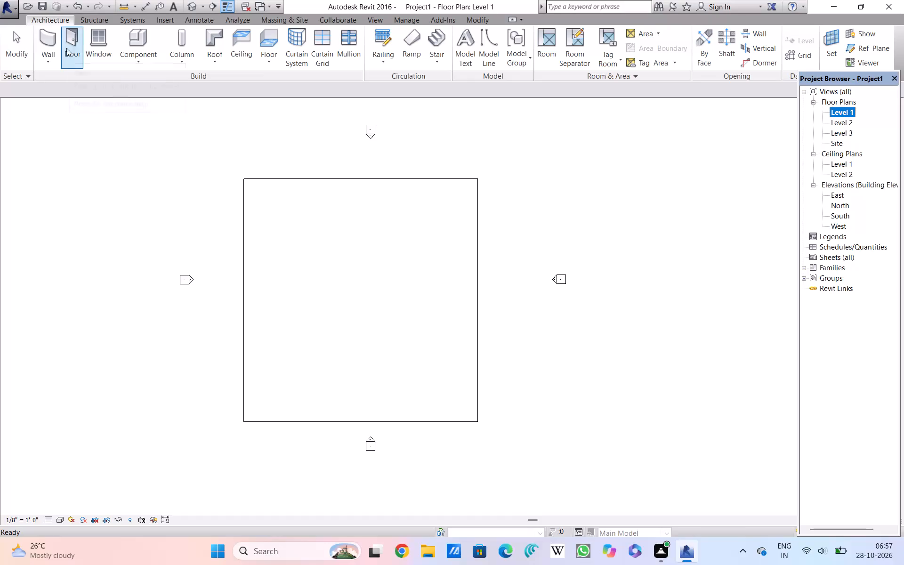
left_click(54, 26)
double_click(51, 30)
left_click_drag(51, 31, 51, 39)
right_click(51, 40)
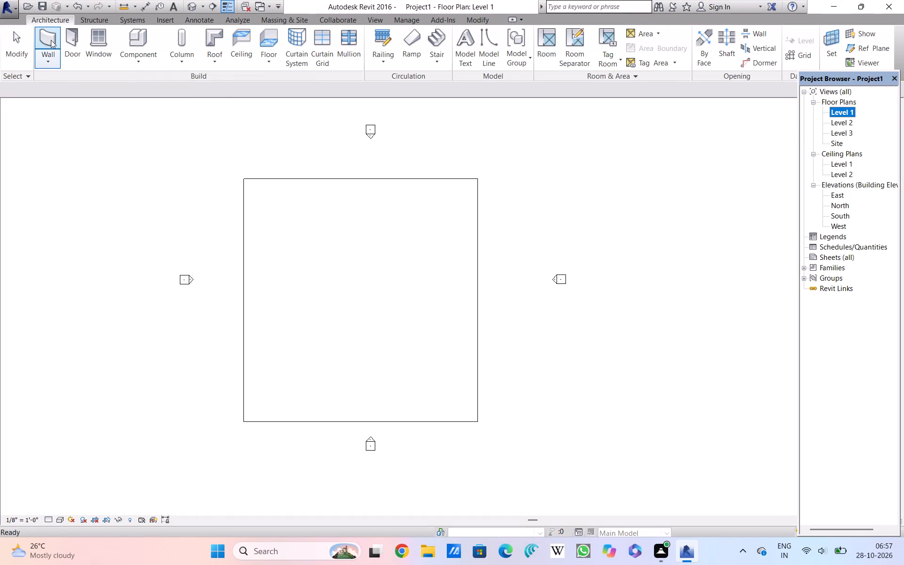
double_click(47, 100)
left_click(53, 35)
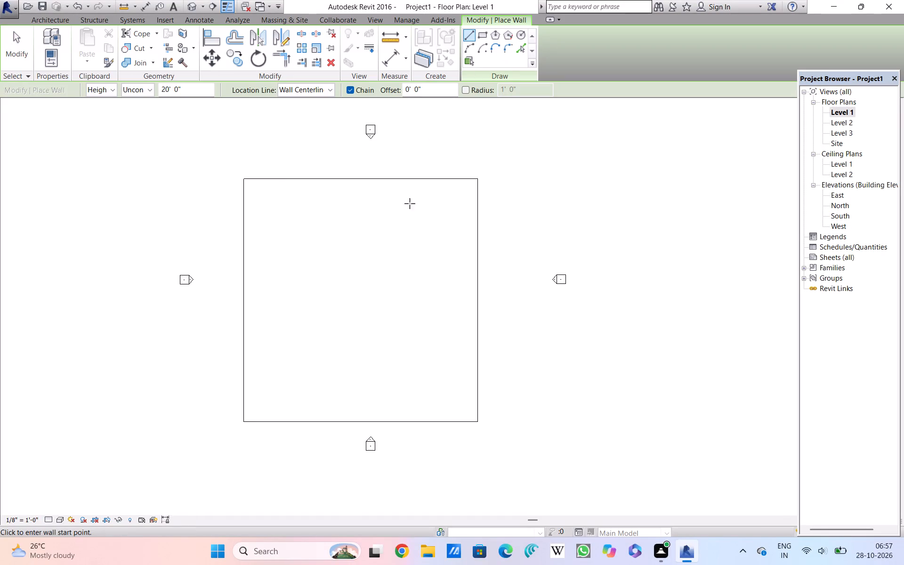
left_click(243, 346)
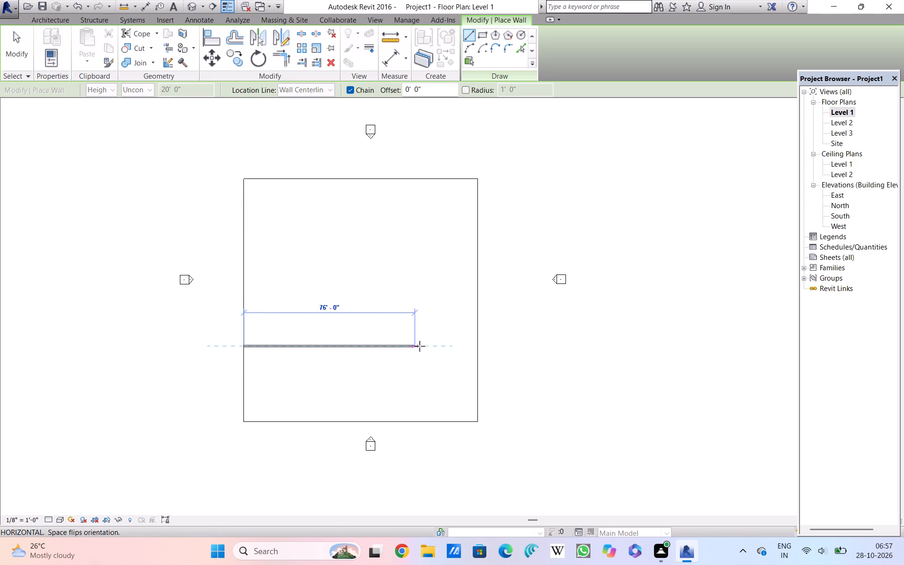
left_click(479, 349)
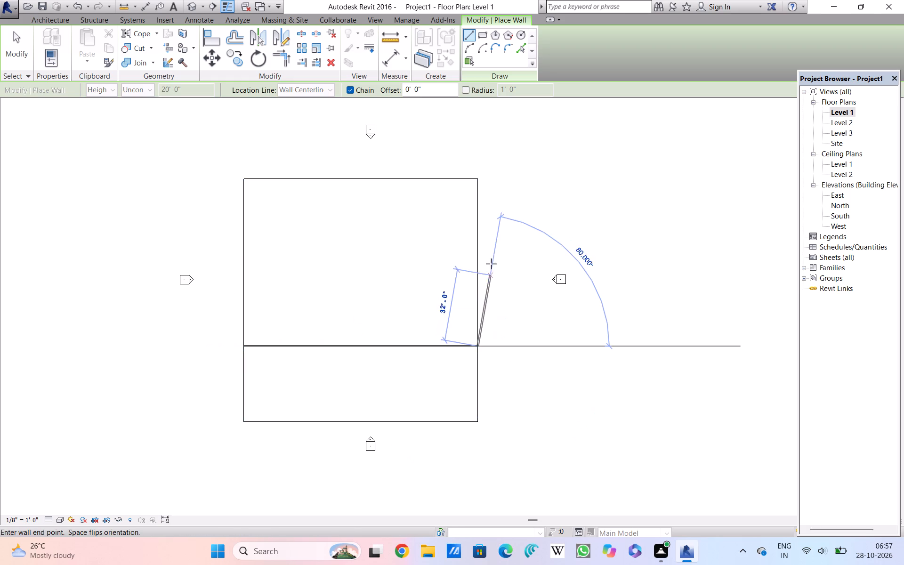
Continue the wall chain along the floor's east, north and west edges, closing the rectangle at the southern wall's west end.
left_click(480, 181)
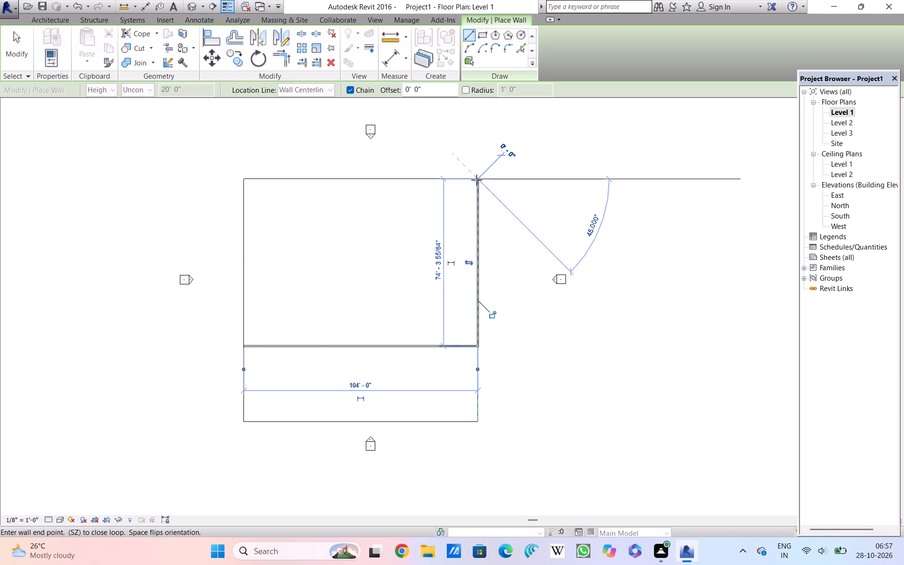
left_click(240, 176)
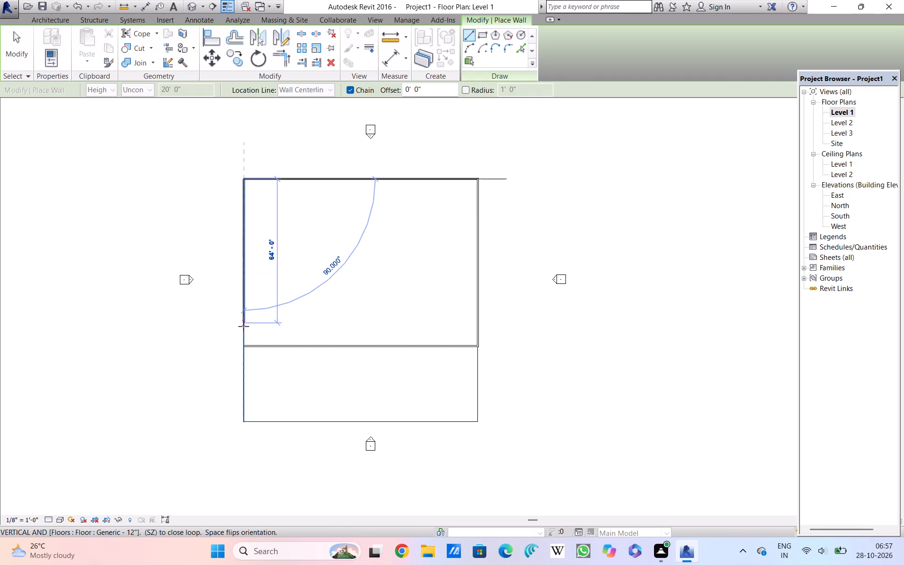
left_click(241, 345)
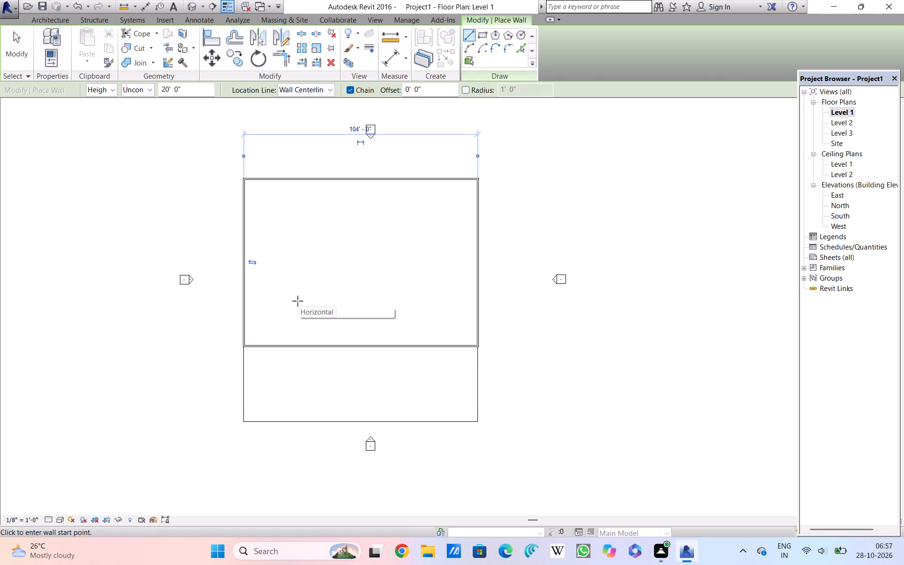
key("Escape")
key("Escape")
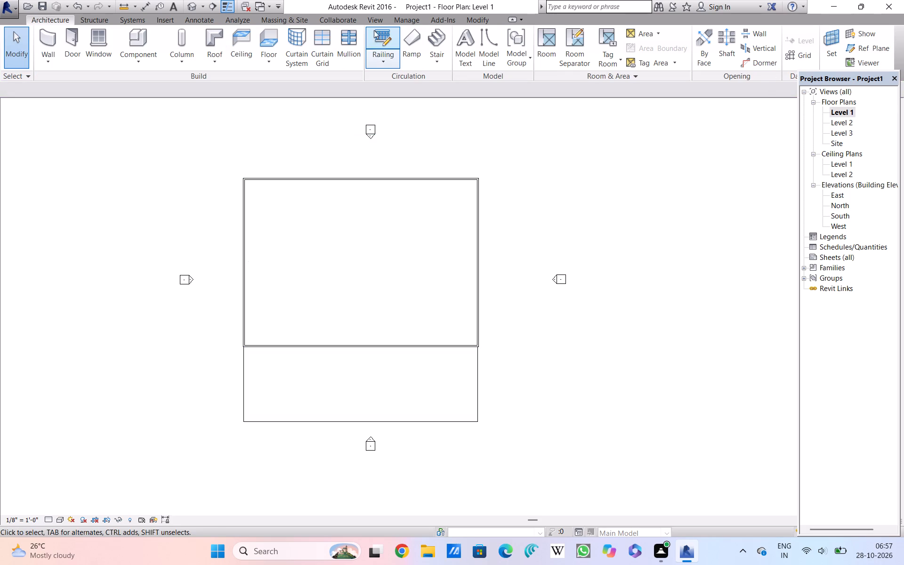
Turn on the Properties palette and inspect the properties of the west wall.
double_click(379, 19)
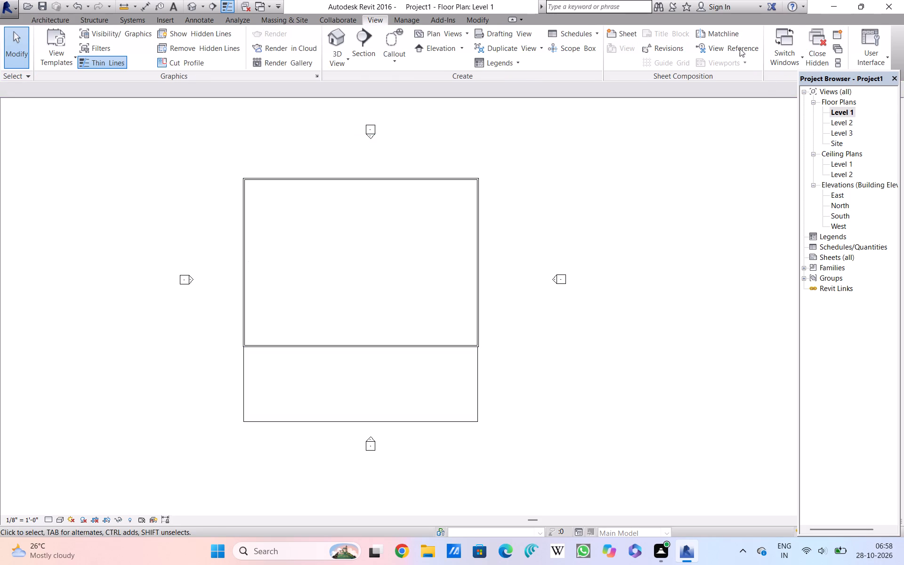
left_click(859, 40)
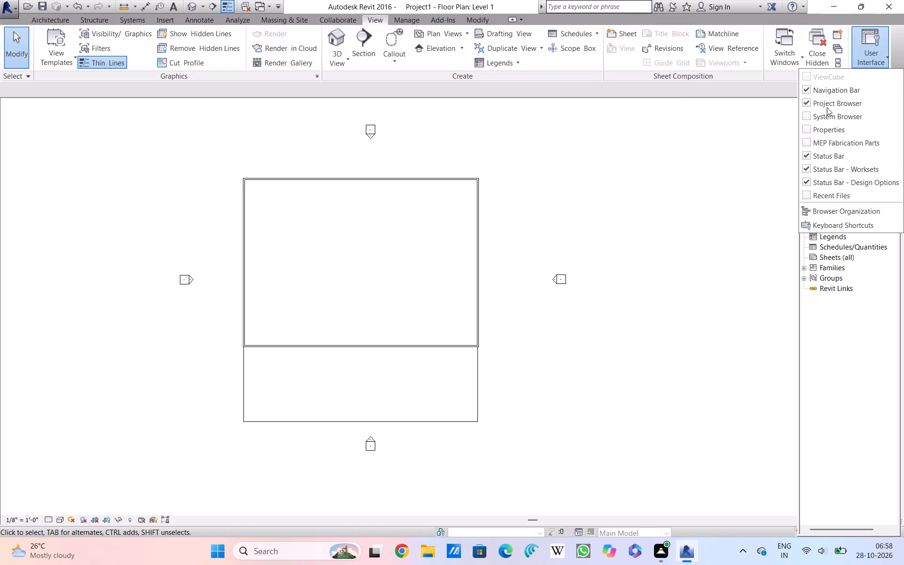
left_click(804, 125)
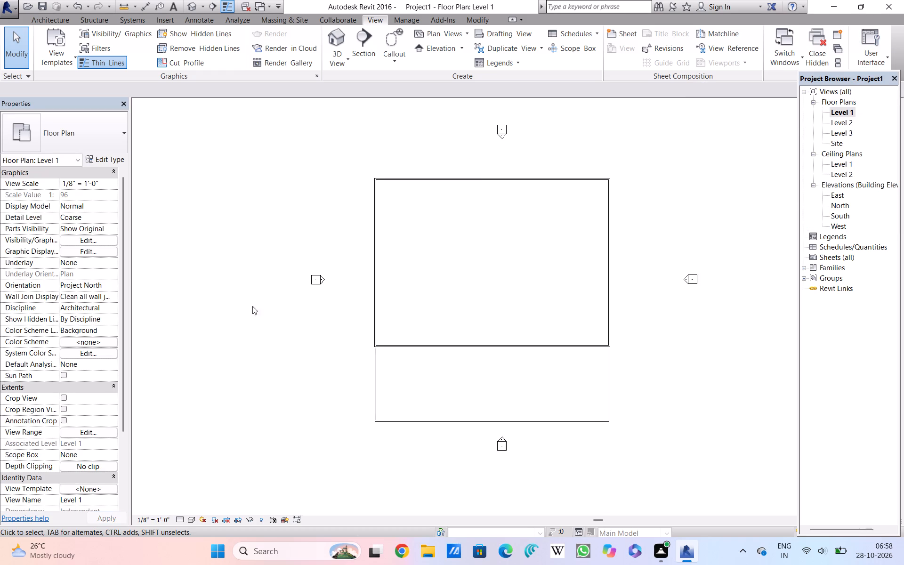
left_click(375, 283)
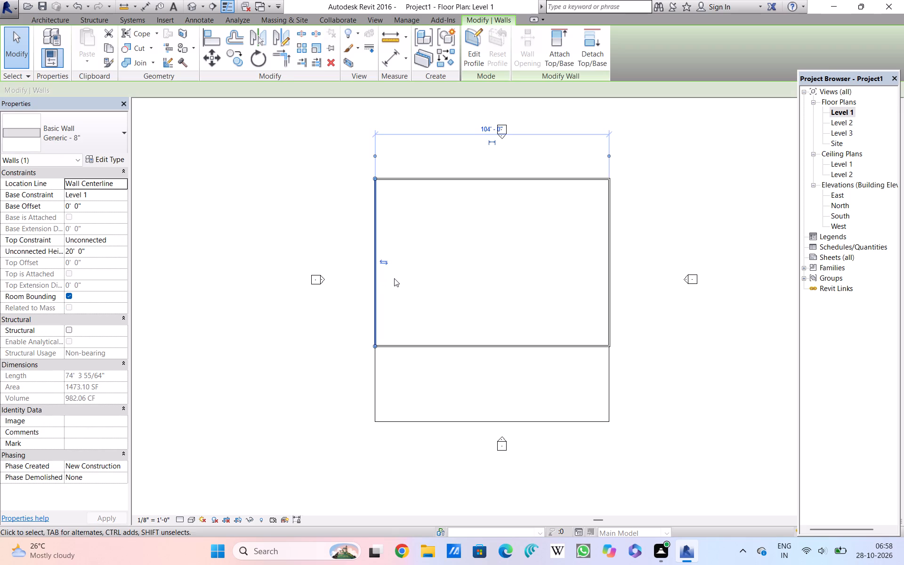
left_click(348, 316)
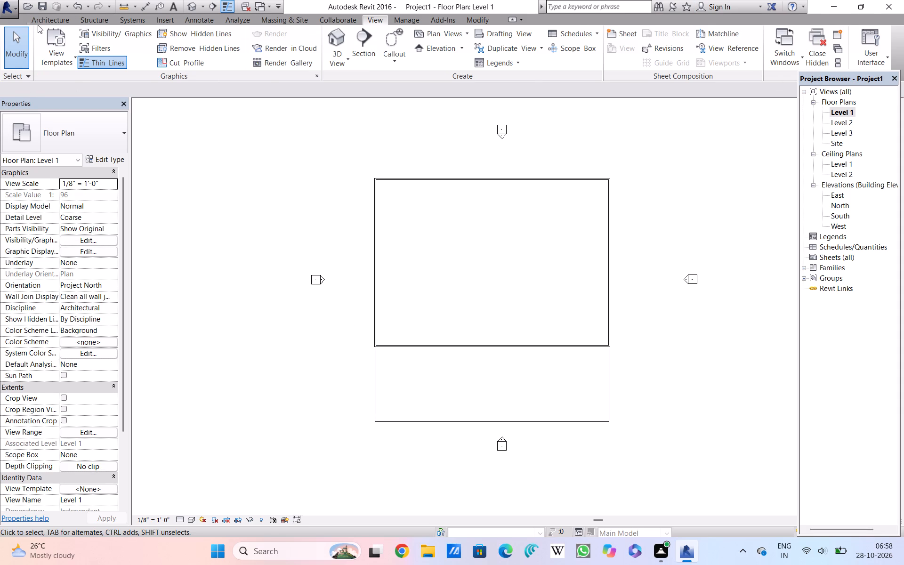
Draw two east-west grid lines extending past the east floor edge, one along the south floor edge and one 16' south of the southern wall.
left_click(49, 19)
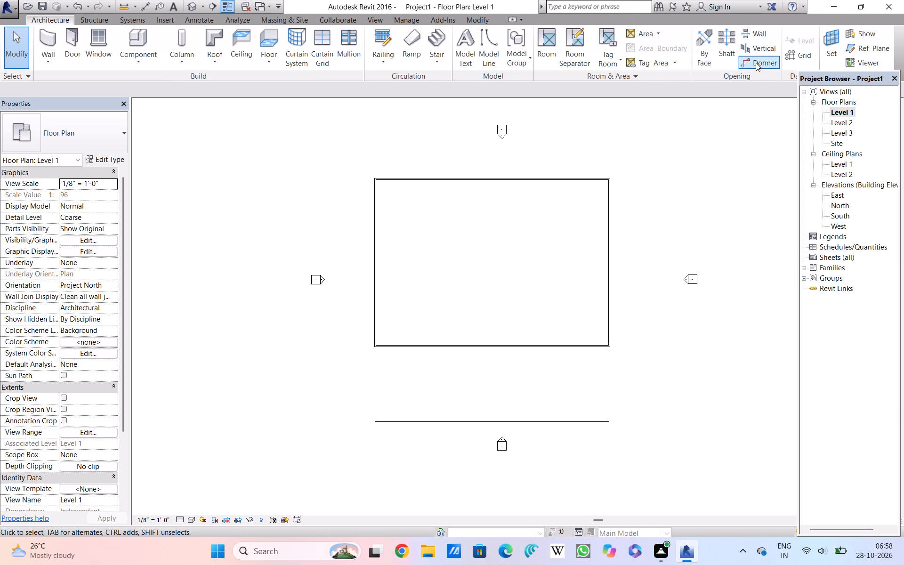
double_click(798, 51)
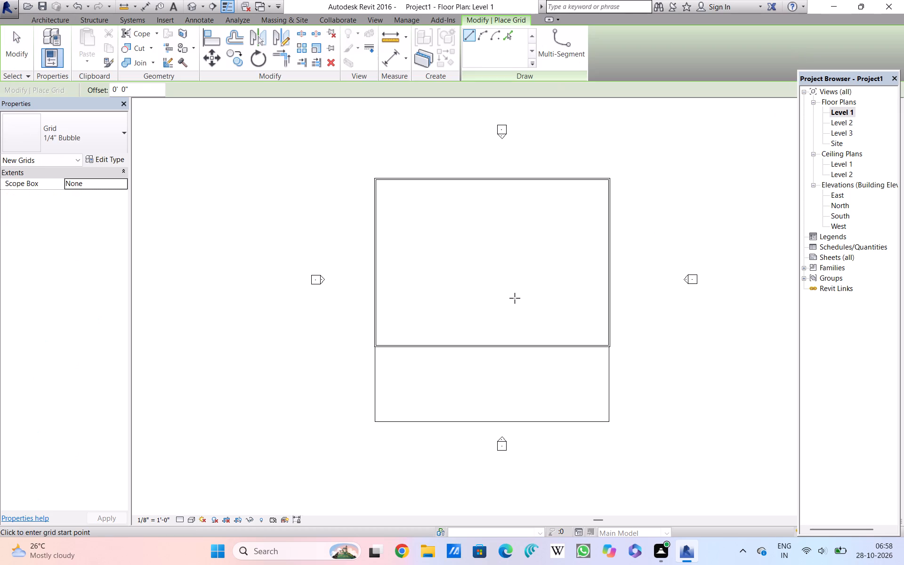
left_click(376, 418)
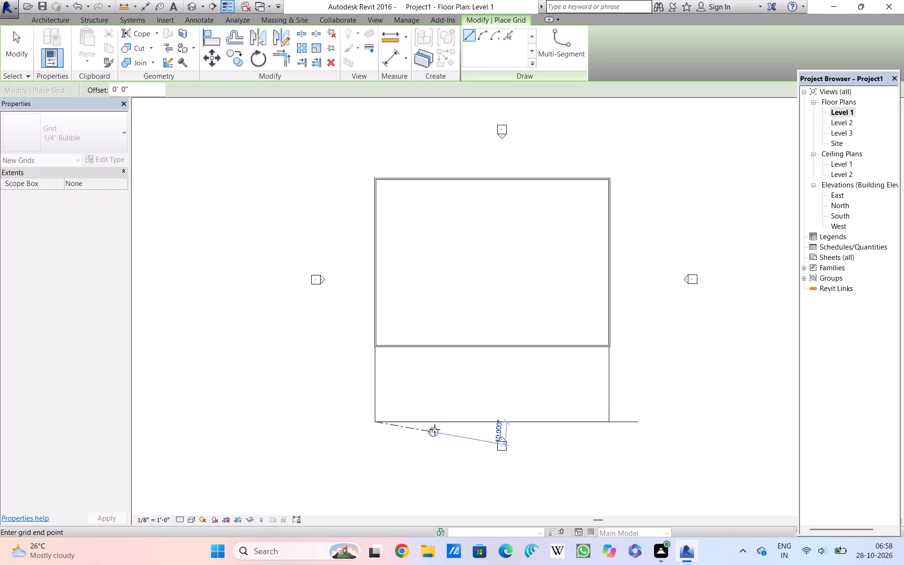
left_click(625, 417)
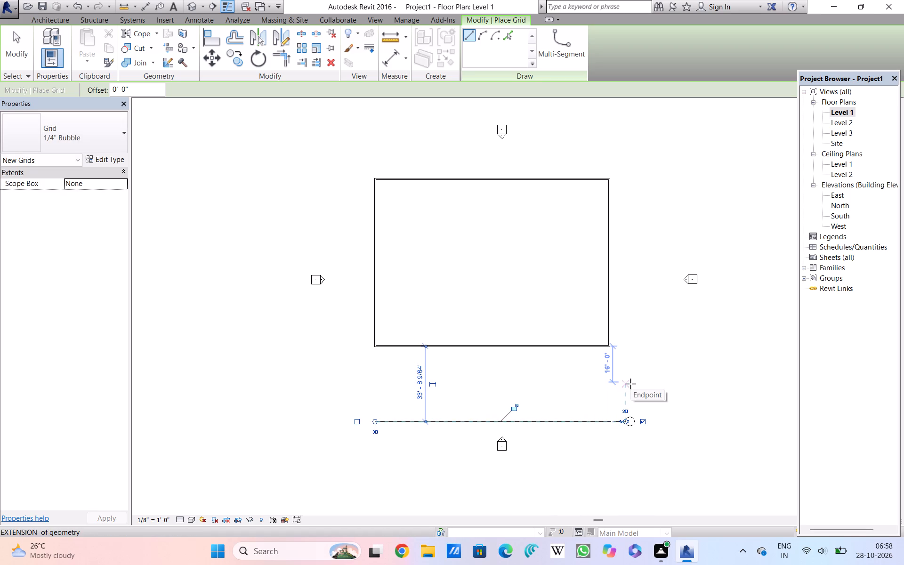
left_click(373, 383)
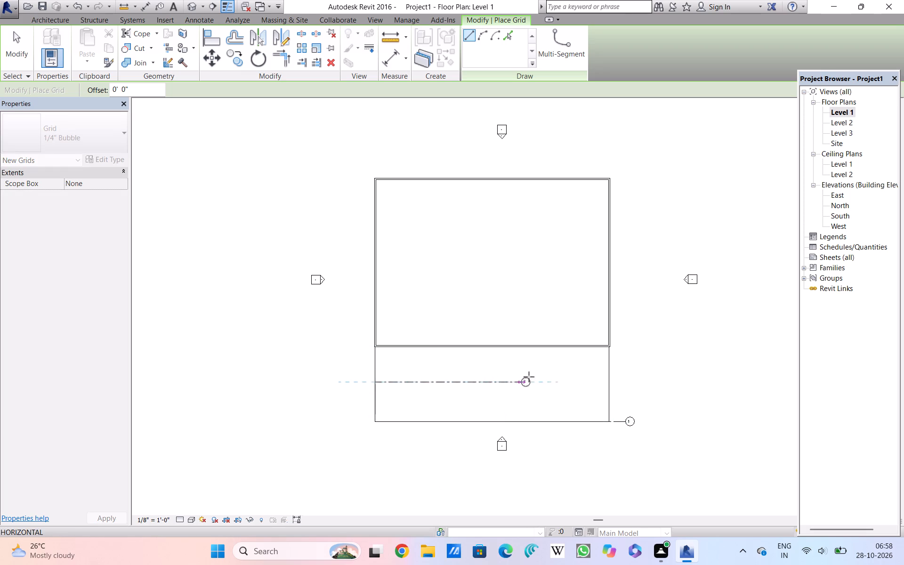
left_click(626, 380)
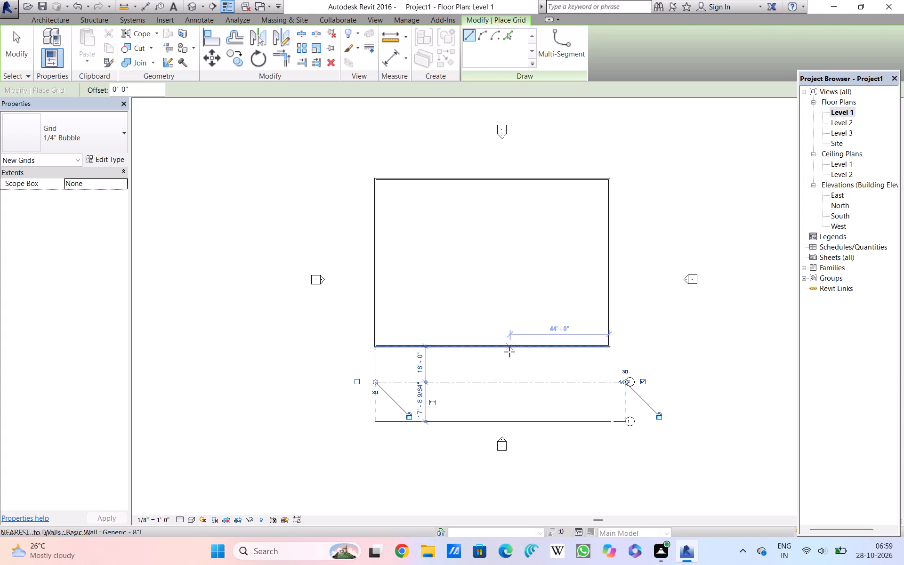
double_click(509, 352)
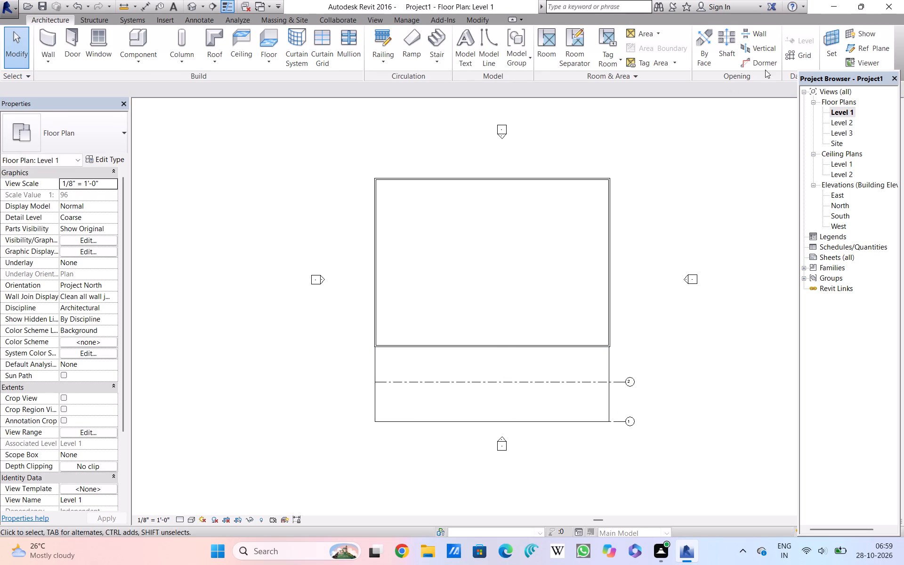
Draw two north-south grid lines through the strip south of the walls, 48' and about 54' 7" from the east edge.
double_click(792, 52)
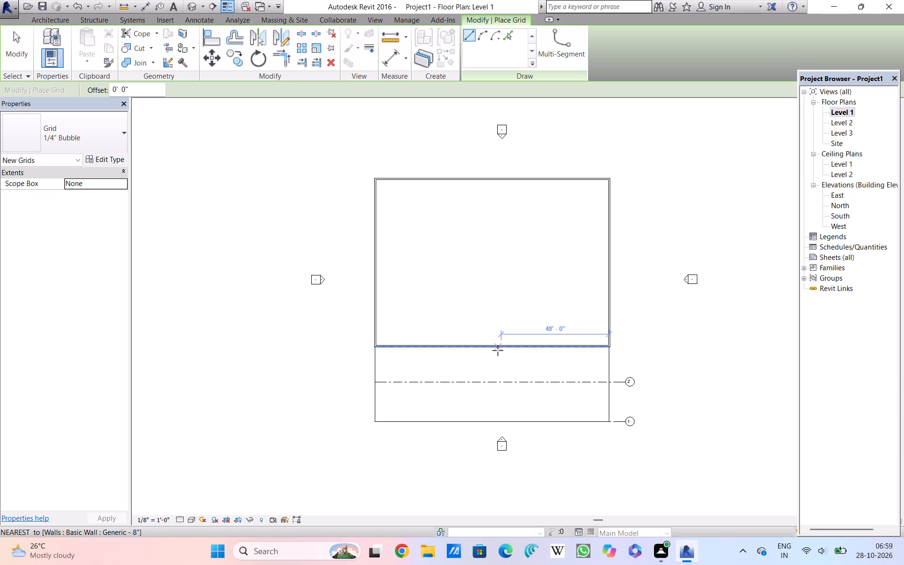
left_click(498, 350)
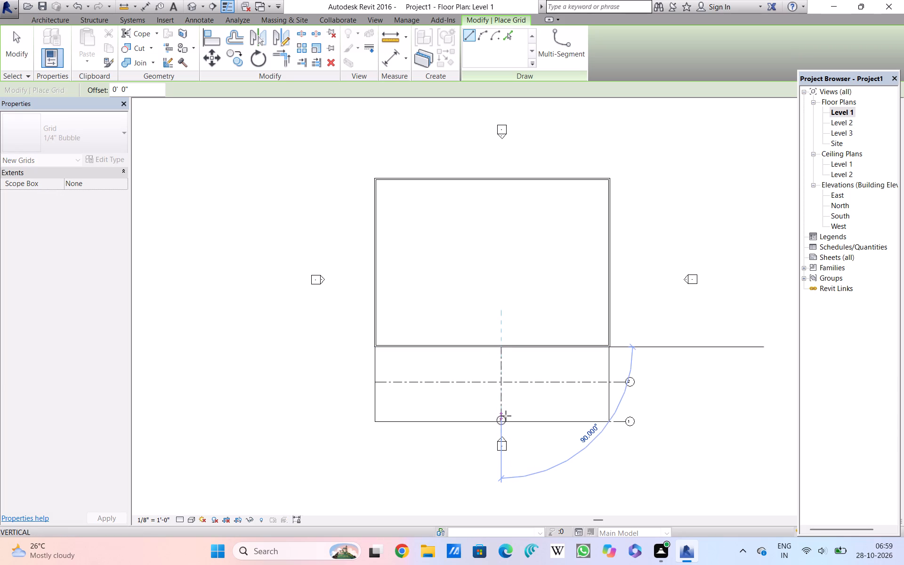
left_click(502, 428)
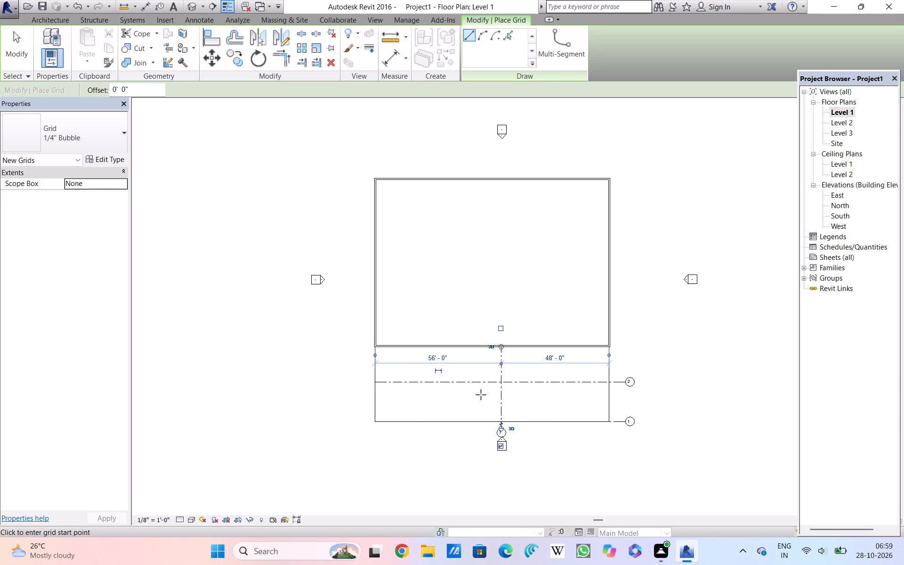
left_click(486, 373)
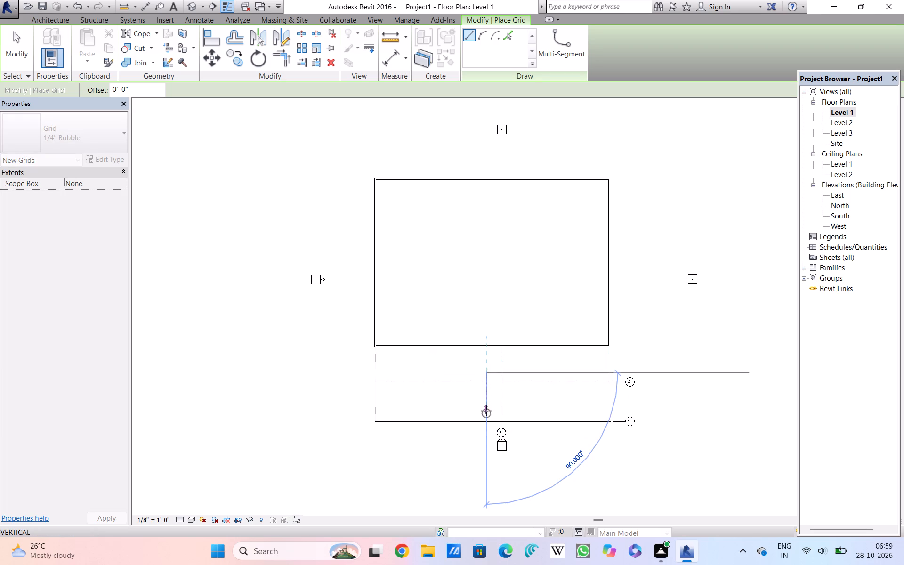
double_click(491, 426)
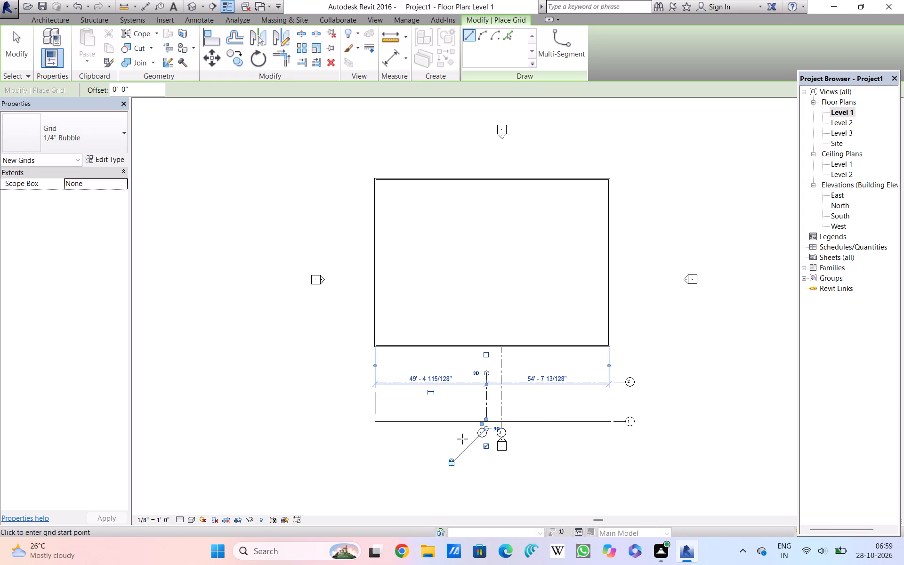
key("Escape")
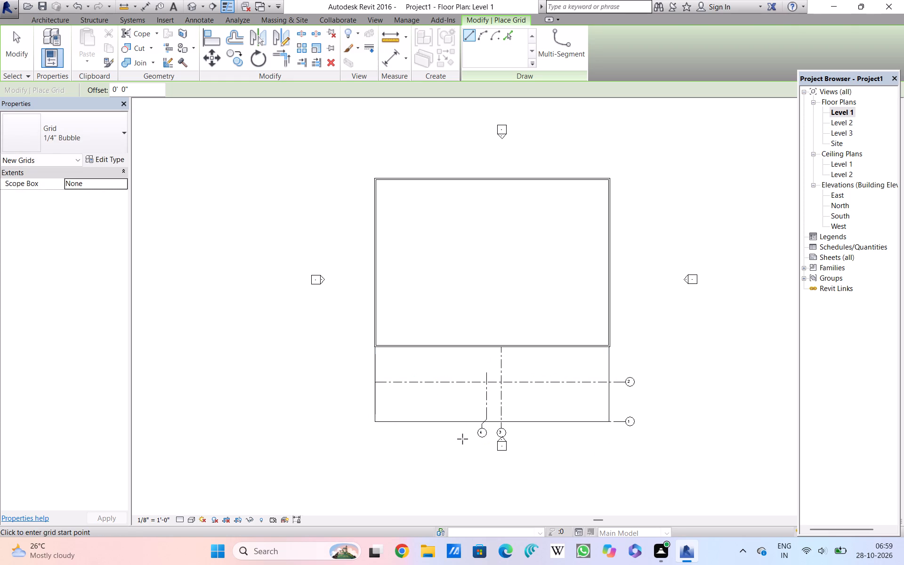
key("Escape")
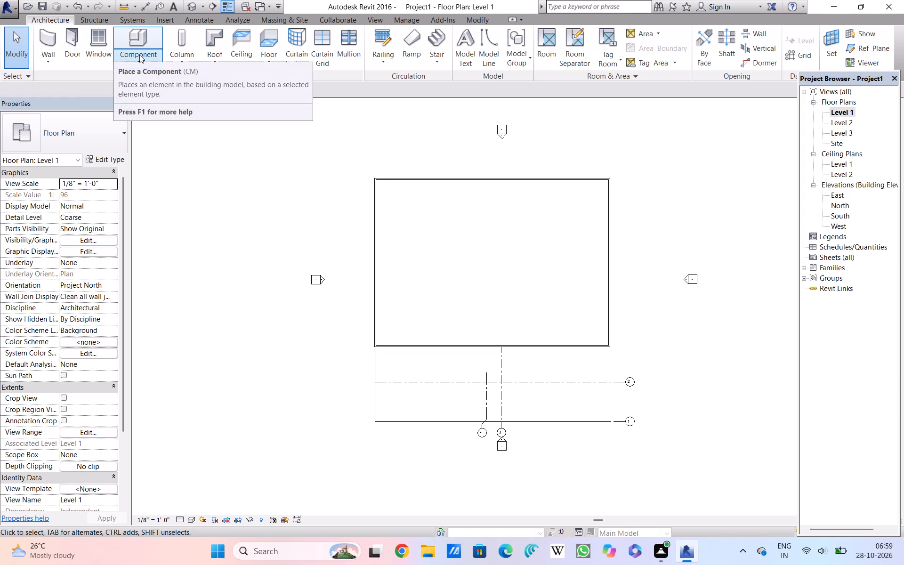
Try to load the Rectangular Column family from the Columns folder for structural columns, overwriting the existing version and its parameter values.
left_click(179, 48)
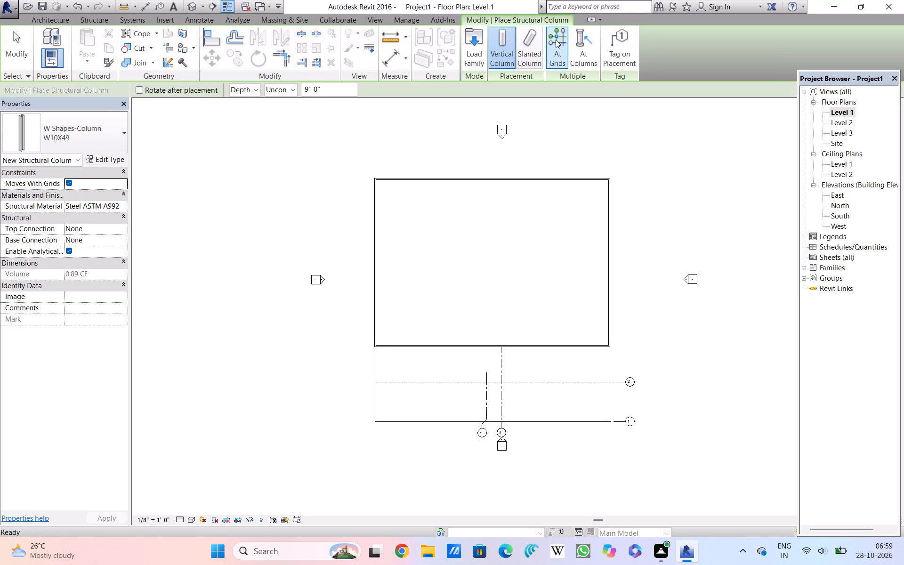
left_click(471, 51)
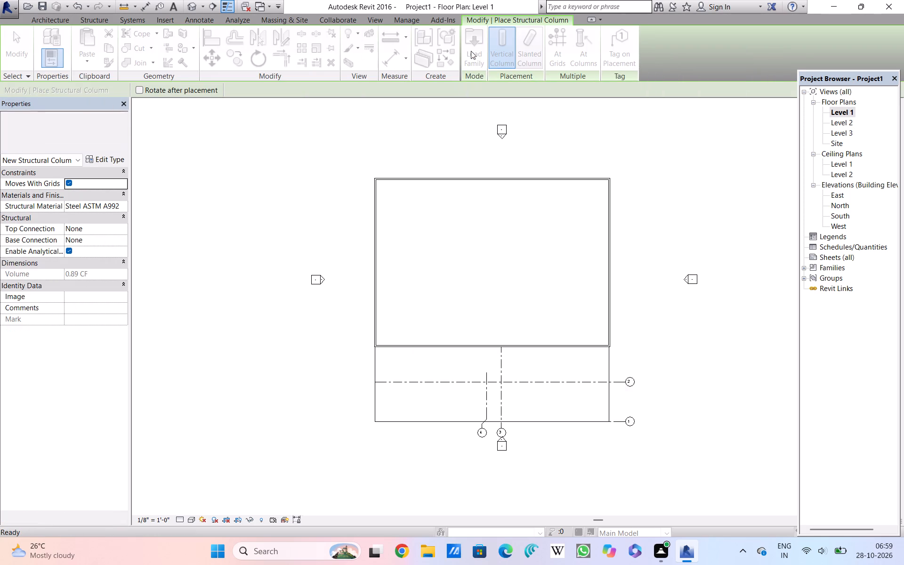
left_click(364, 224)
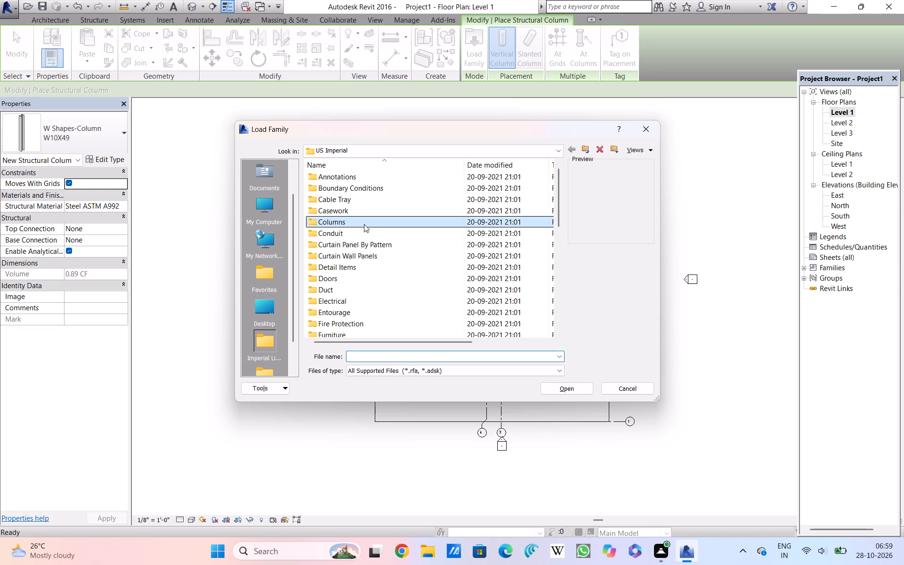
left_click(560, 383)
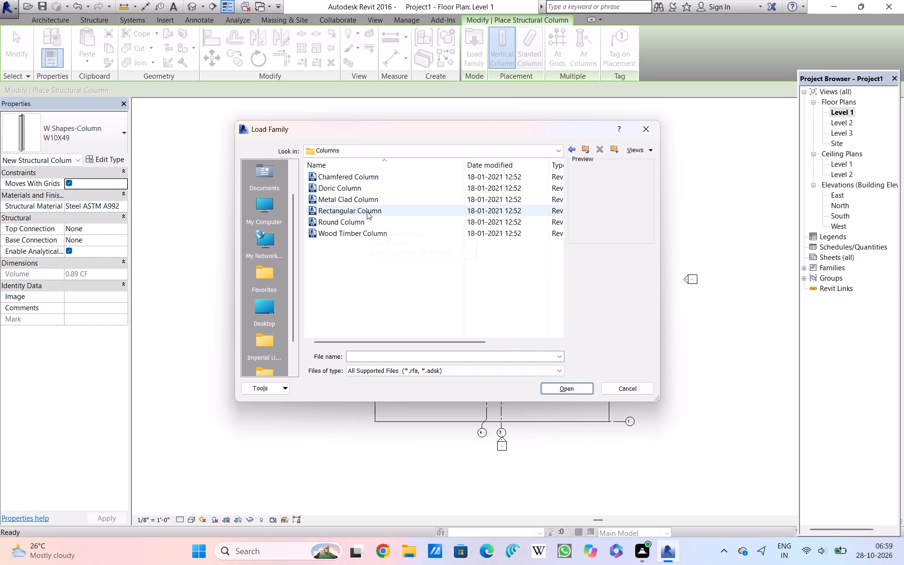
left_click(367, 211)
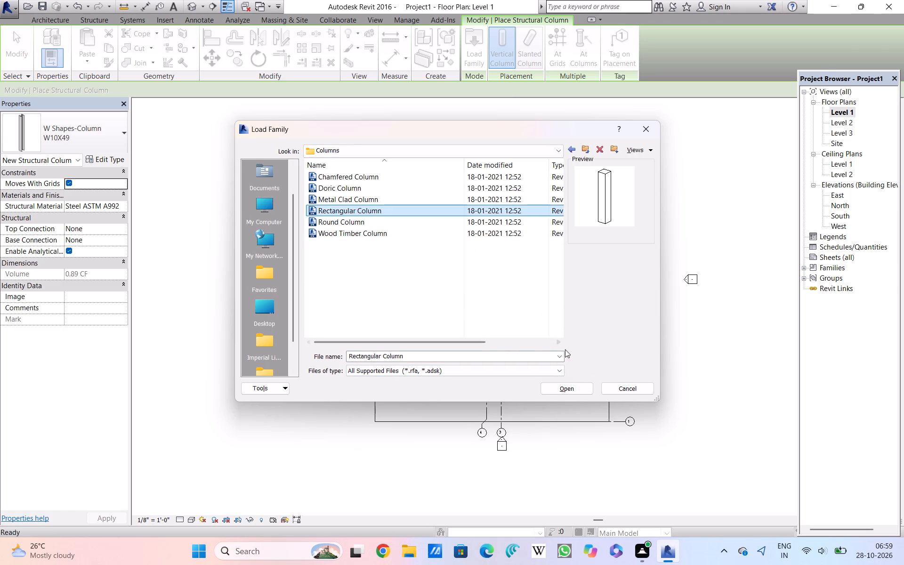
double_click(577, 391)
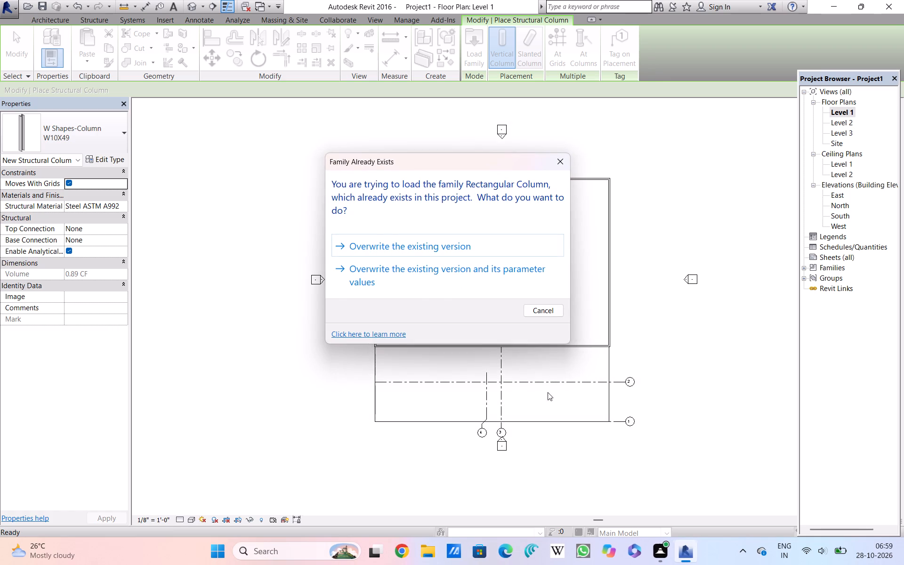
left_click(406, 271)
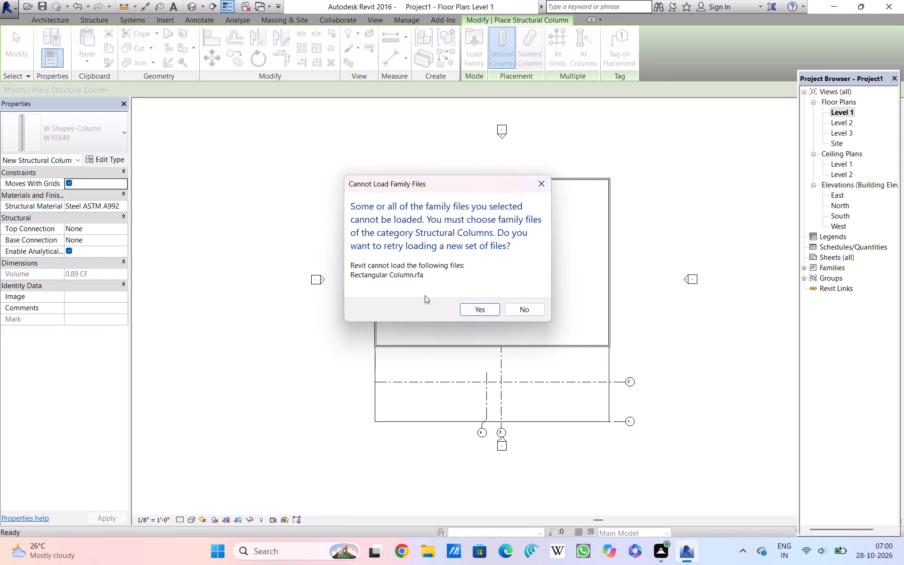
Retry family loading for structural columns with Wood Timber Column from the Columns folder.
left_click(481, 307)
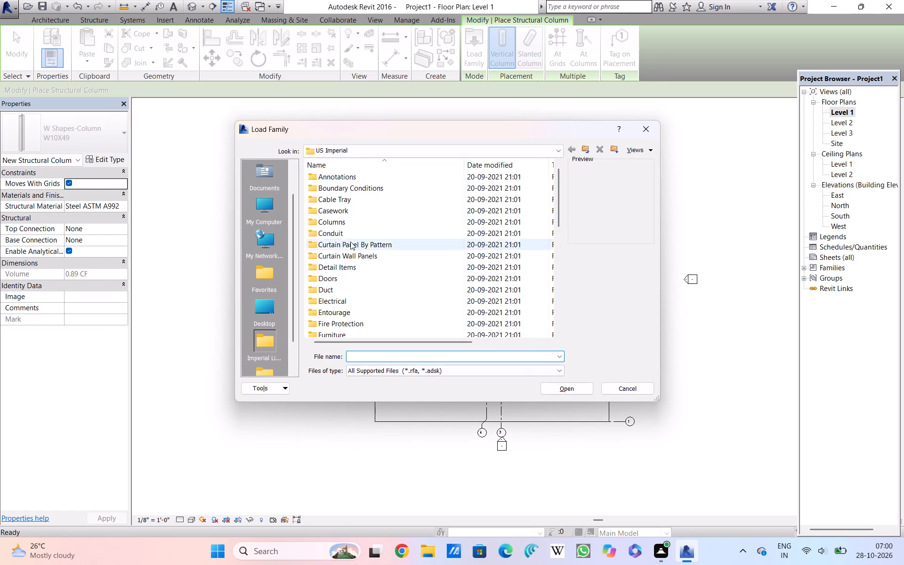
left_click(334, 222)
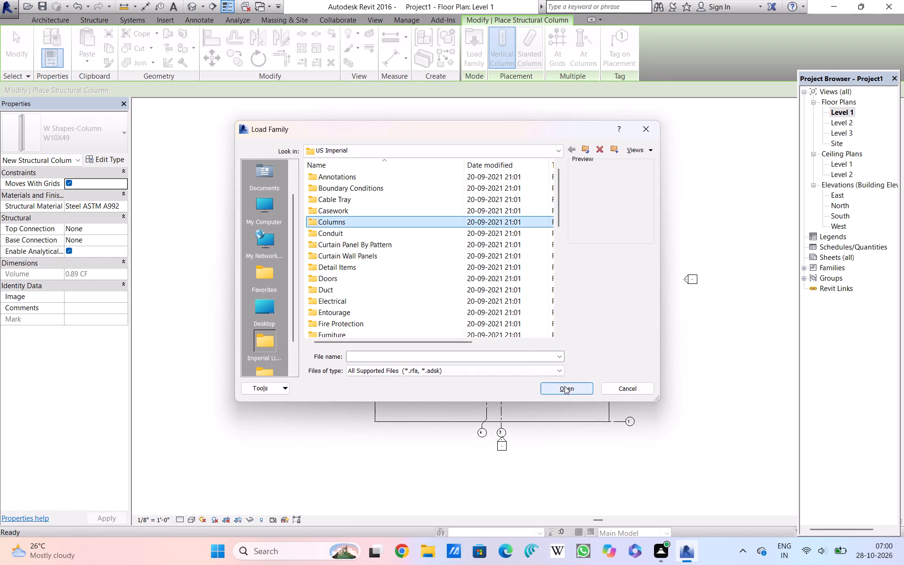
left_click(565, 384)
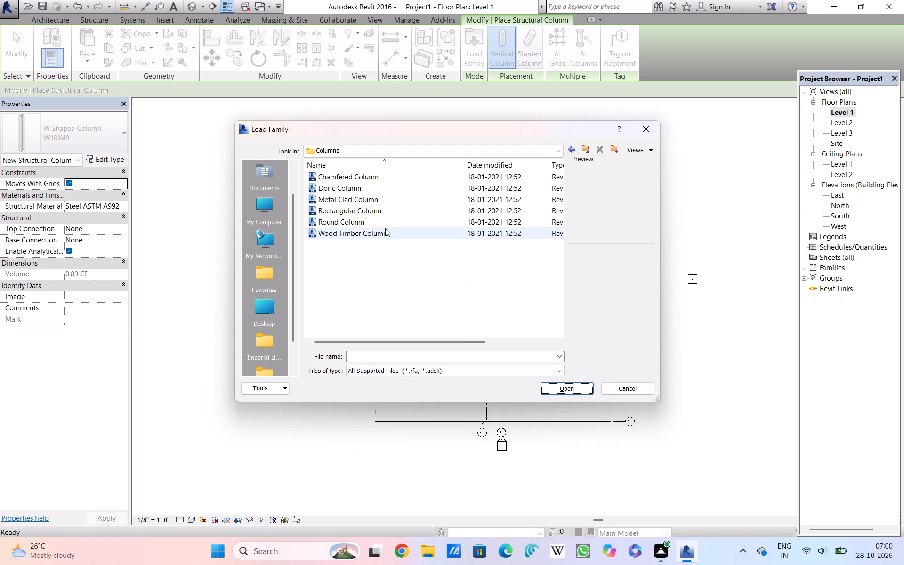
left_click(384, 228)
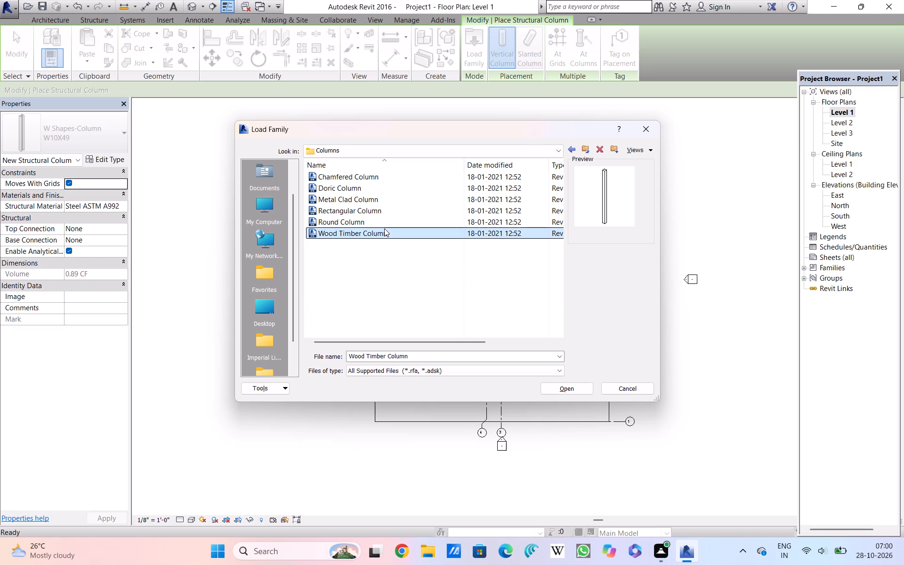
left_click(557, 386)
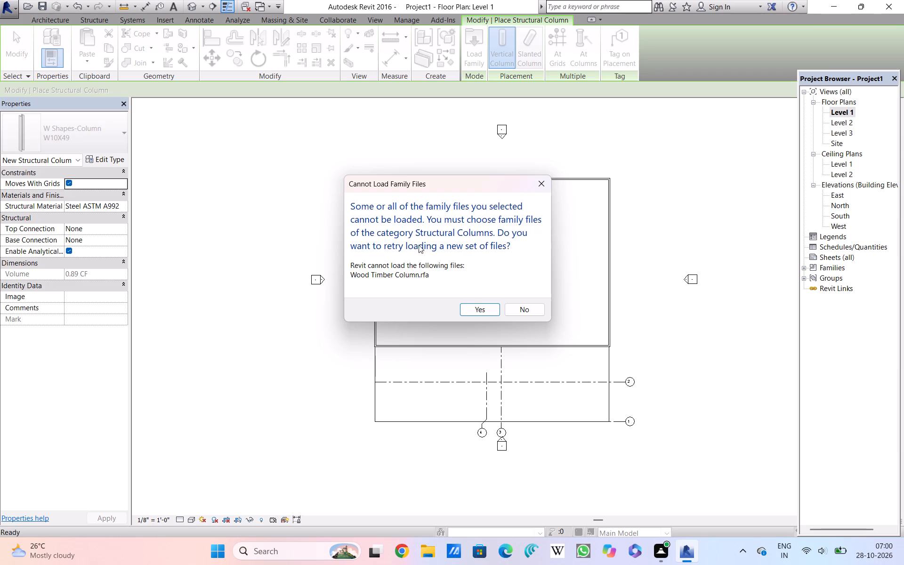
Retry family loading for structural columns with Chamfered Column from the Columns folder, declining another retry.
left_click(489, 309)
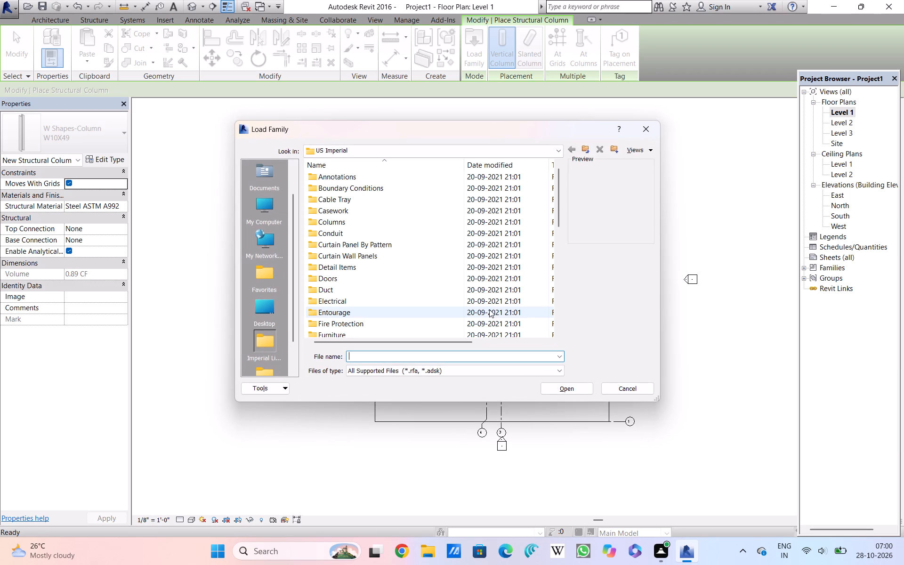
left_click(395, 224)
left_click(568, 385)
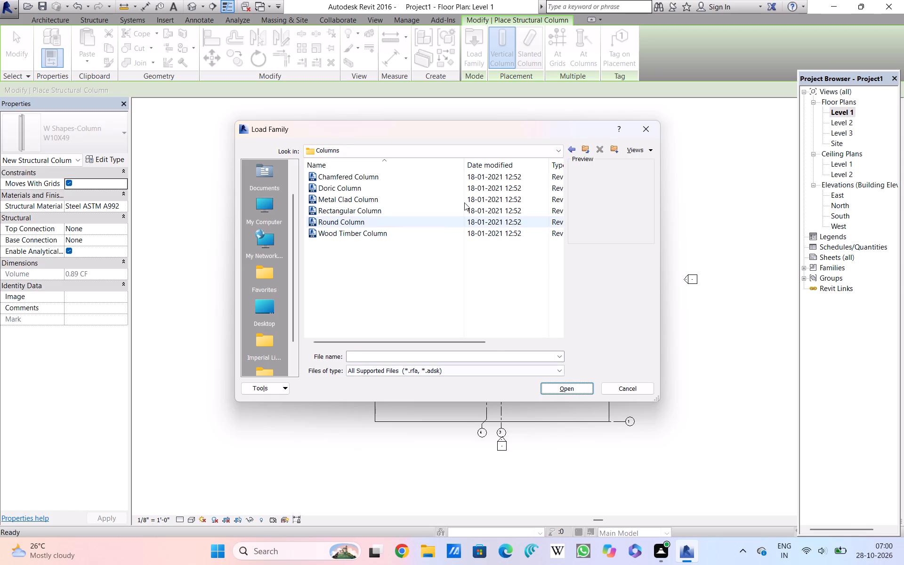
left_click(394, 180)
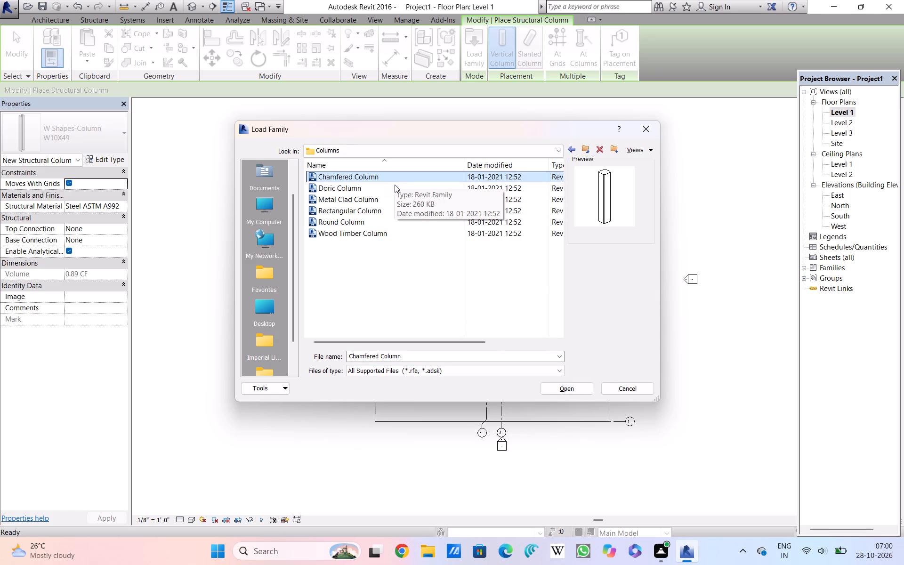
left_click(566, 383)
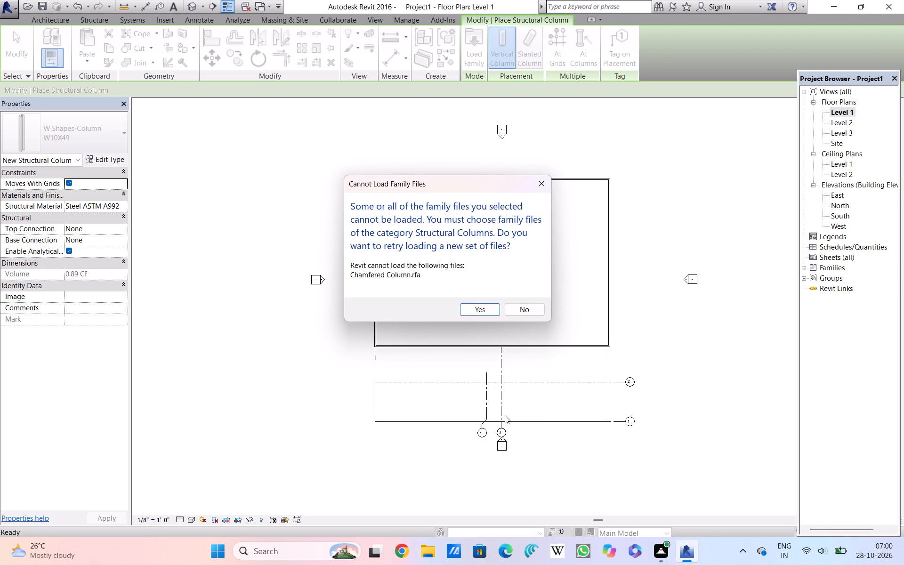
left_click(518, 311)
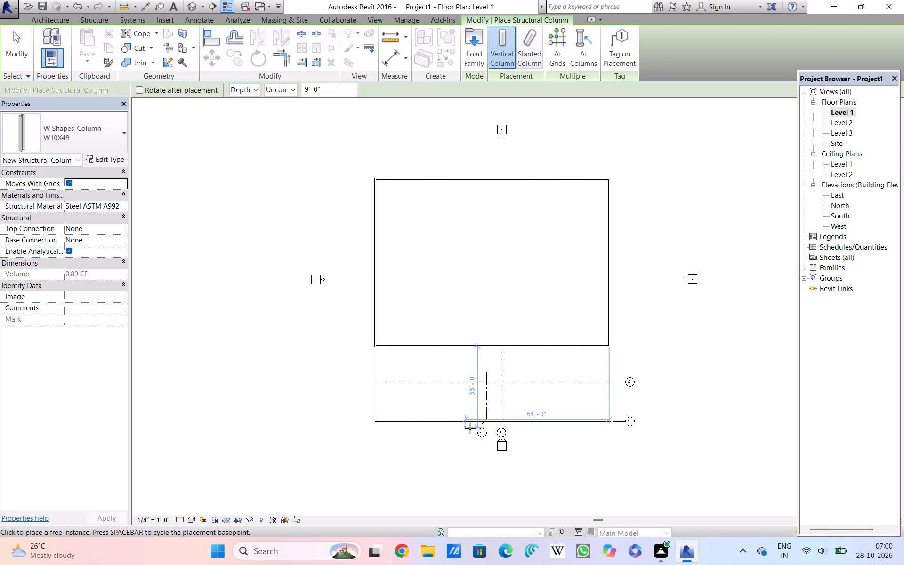
Draw an east-west grid line about 9' 6" north of the south floor edge, from the west floor edge past the east edge.
scroll(485, 419, "up", 6)
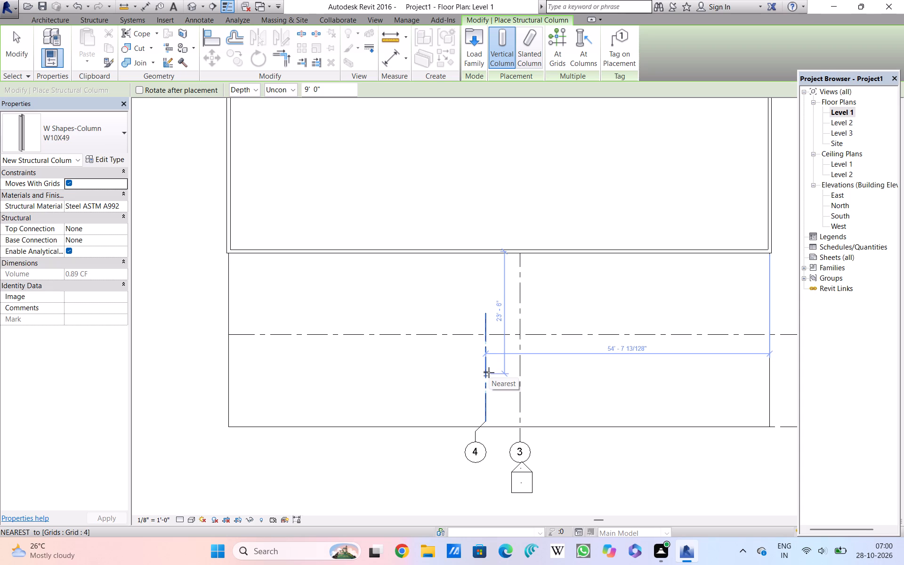
left_click(43, 22)
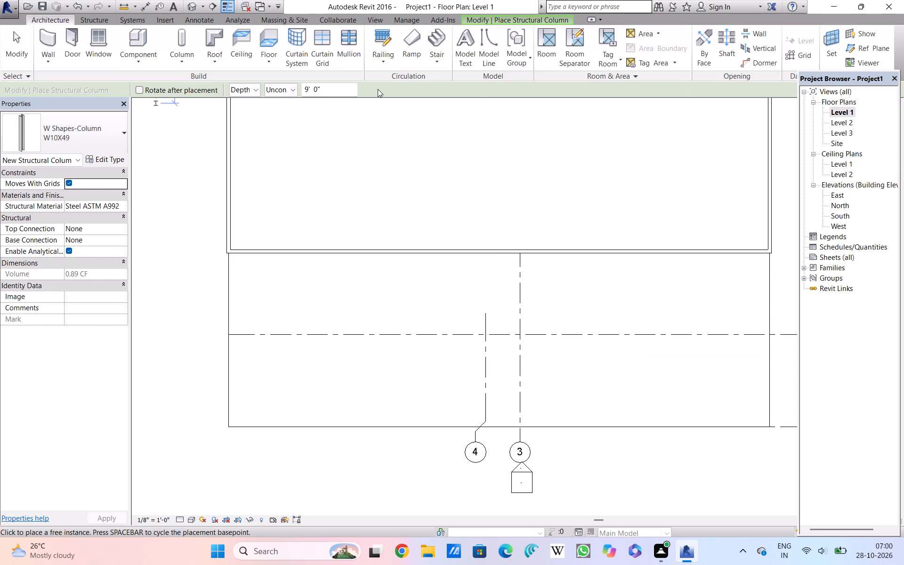
double_click(791, 56)
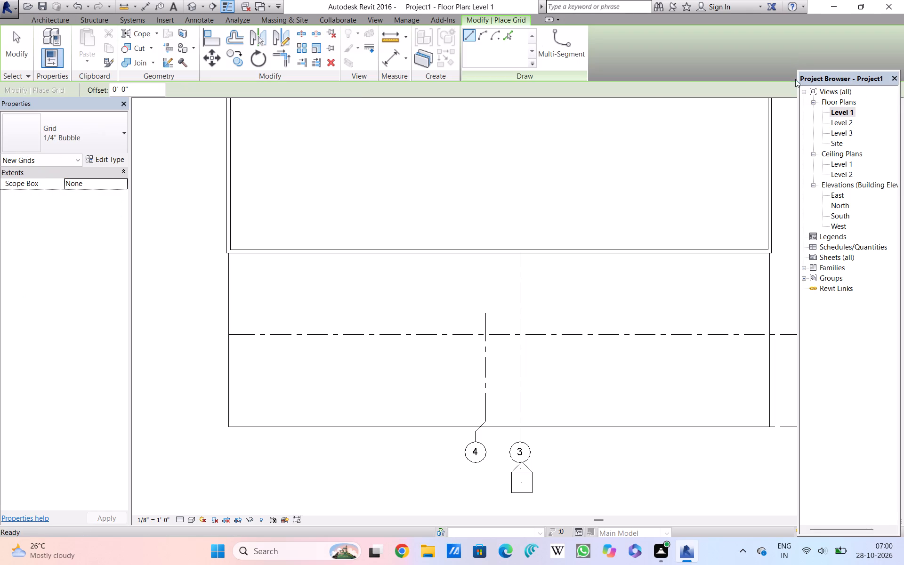
scroll(343, 388, "down", 3)
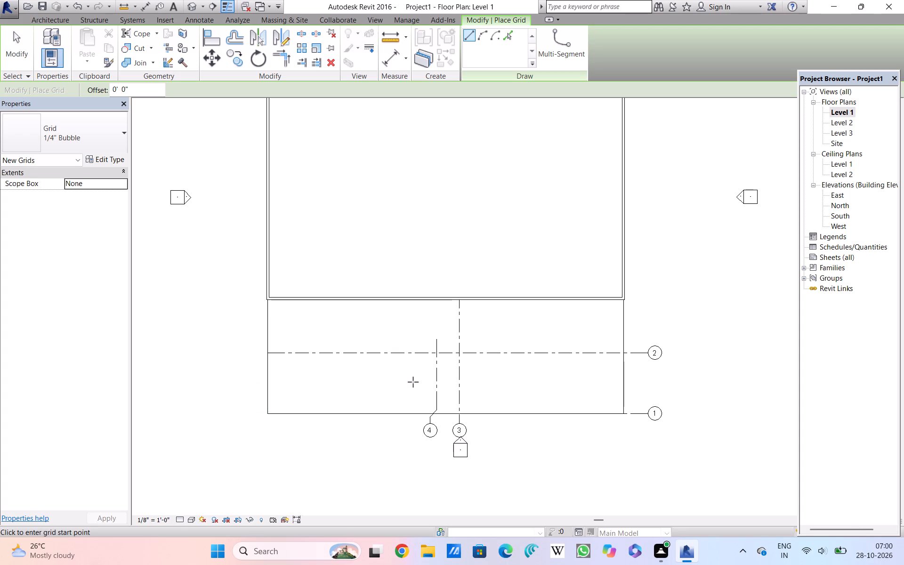
left_click(268, 381)
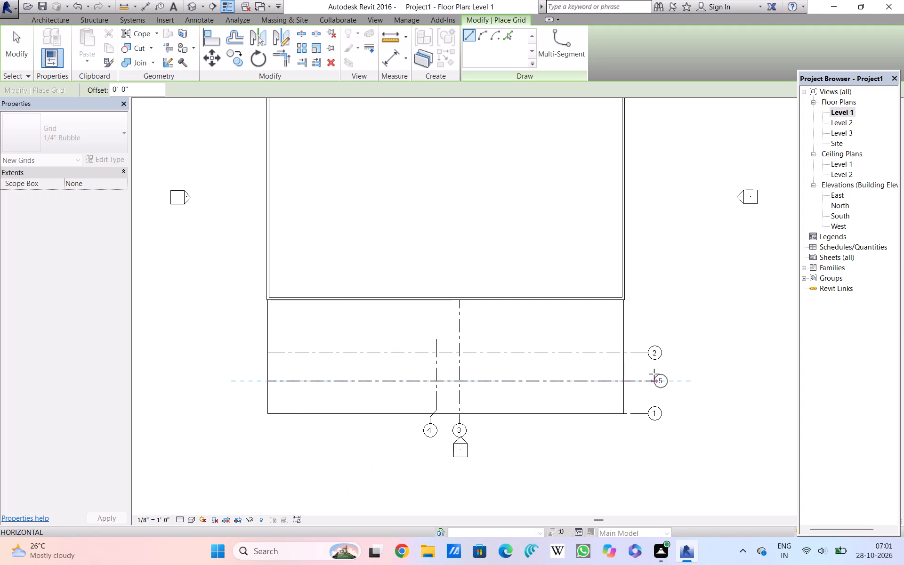
left_click(654, 374)
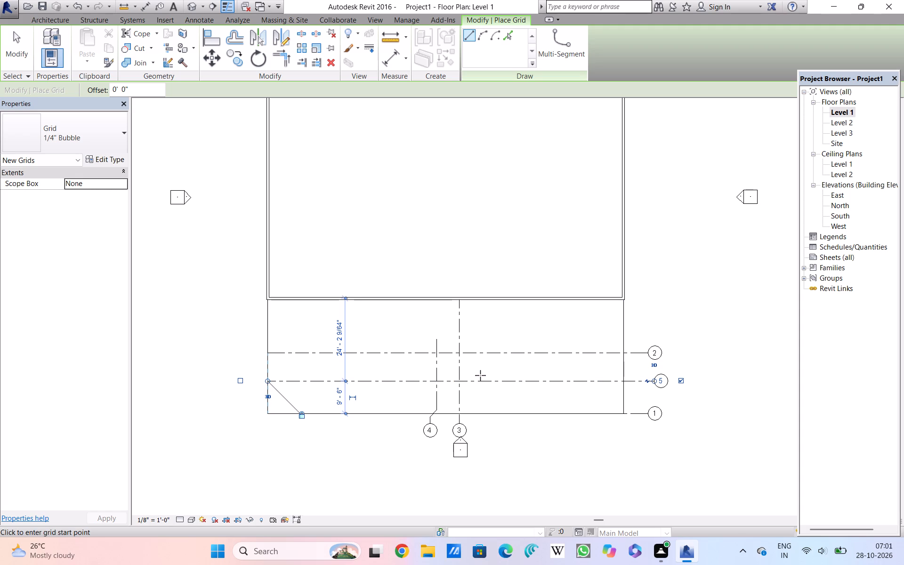
Place vertical W10X49 structural columns with a 9' 0" unconnected depth at the grid 4/5 and grid 3/1 intersections.
double_click(52, 24)
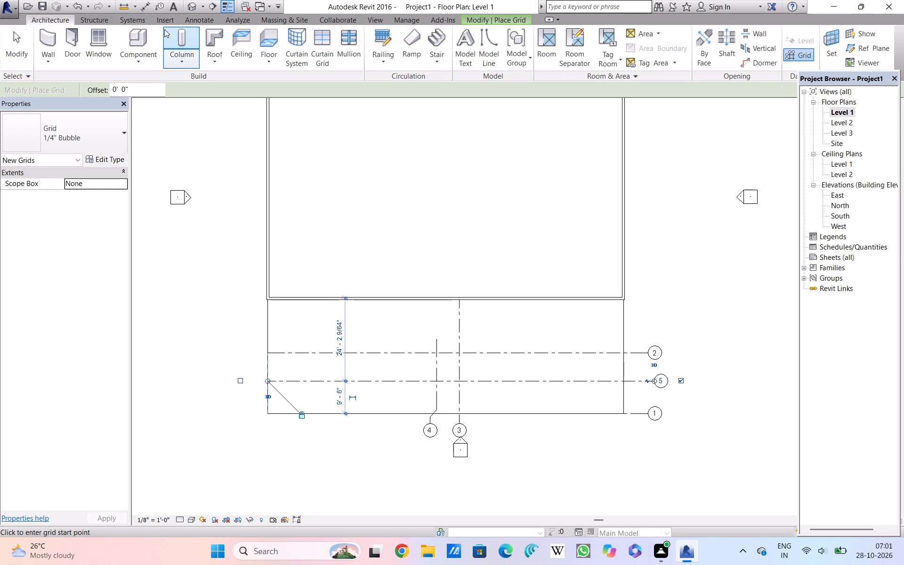
left_click(176, 33)
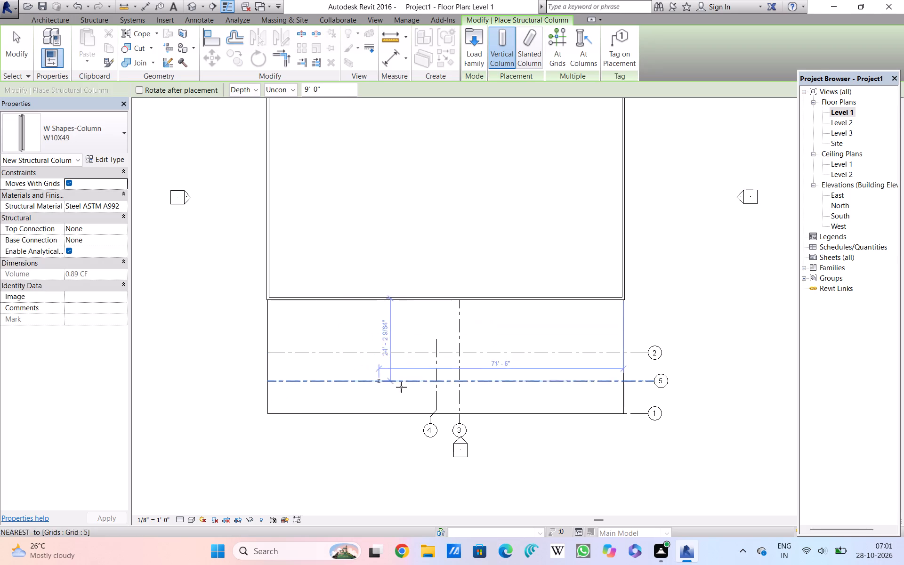
left_click(436, 381)
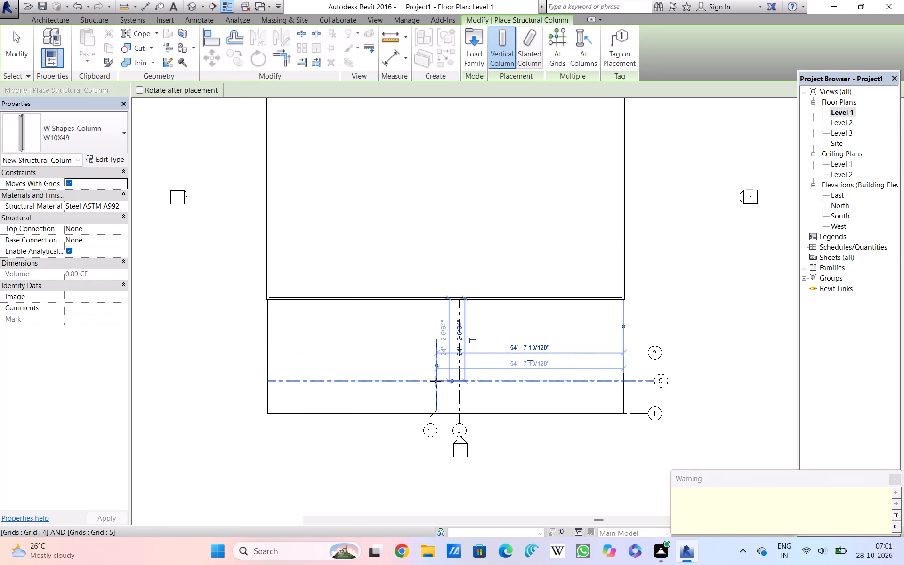
scroll(450, 391, "up", 7)
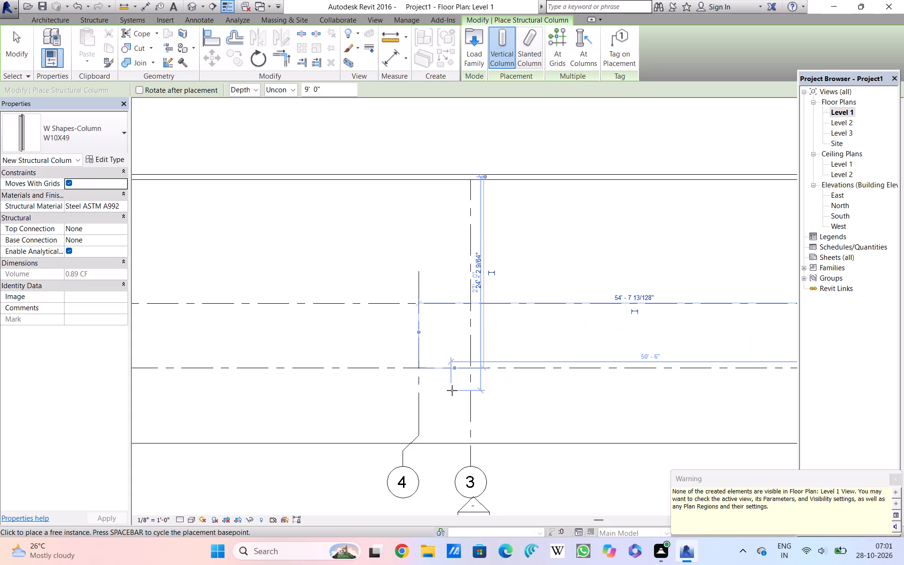
left_click(473, 452)
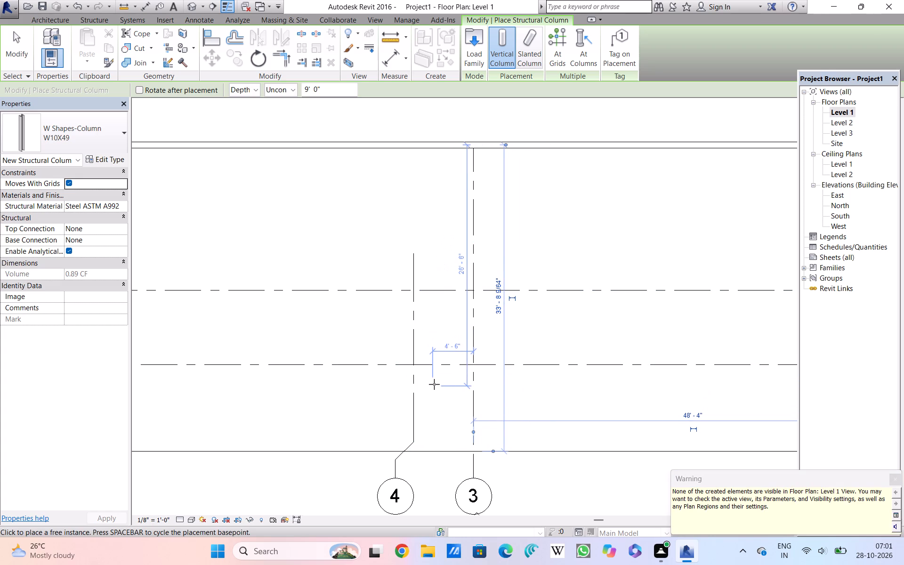
key("Escape")
key("Escape")
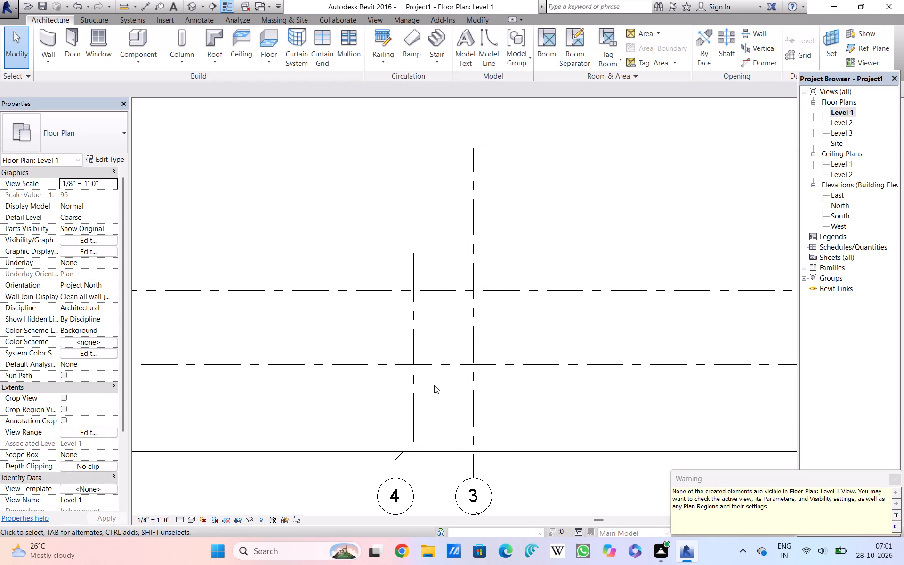
Open the default 3D view and examine the placed columns relative to the floors from several angles.
left_click(187, 7)
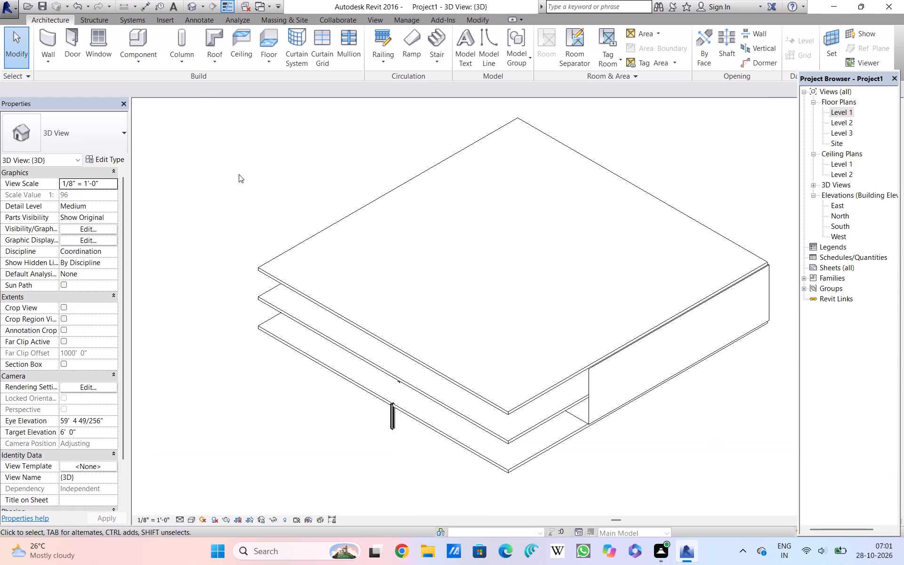
middle_click_drag(282, 327, 343, 327, "shift")
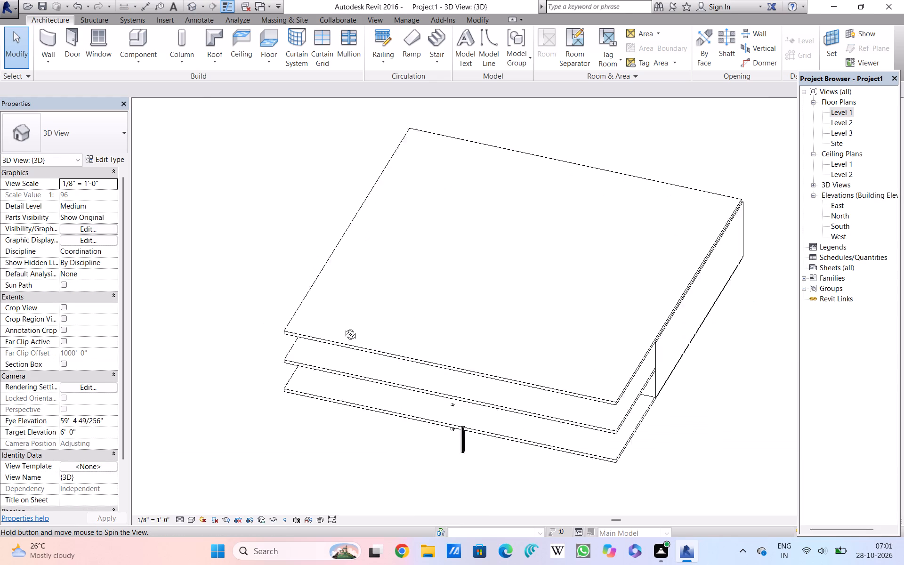
middle_click_drag(343, 327, 451, 201, "shift")
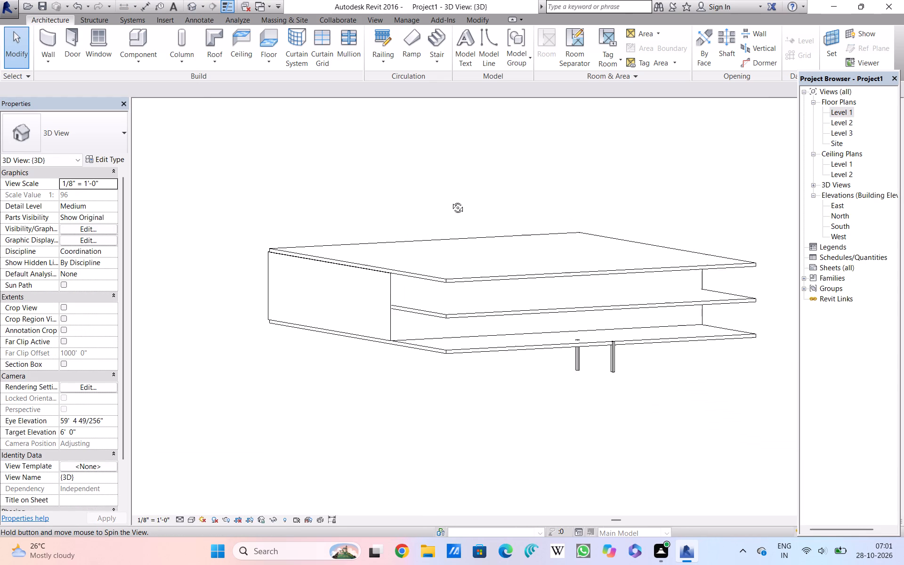
middle_click_drag(451, 201, 321, 277, "shift")
middle_click_drag(323, 279, 329, 282, "shift")
middle_click_drag(342, 285, 347, 285, "shift")
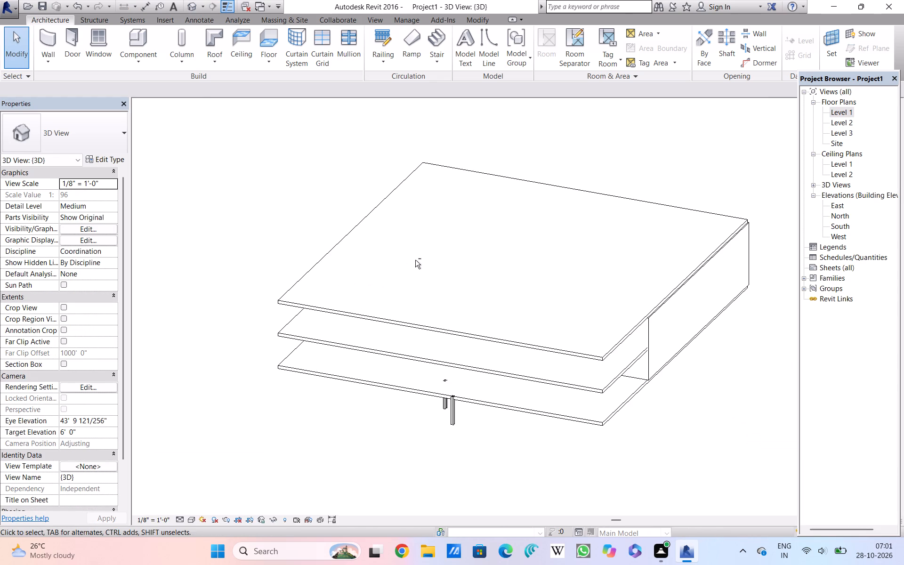
middle_click(422, 254, "shift")
middle_click_drag(386, 257, 463, 176, "shift")
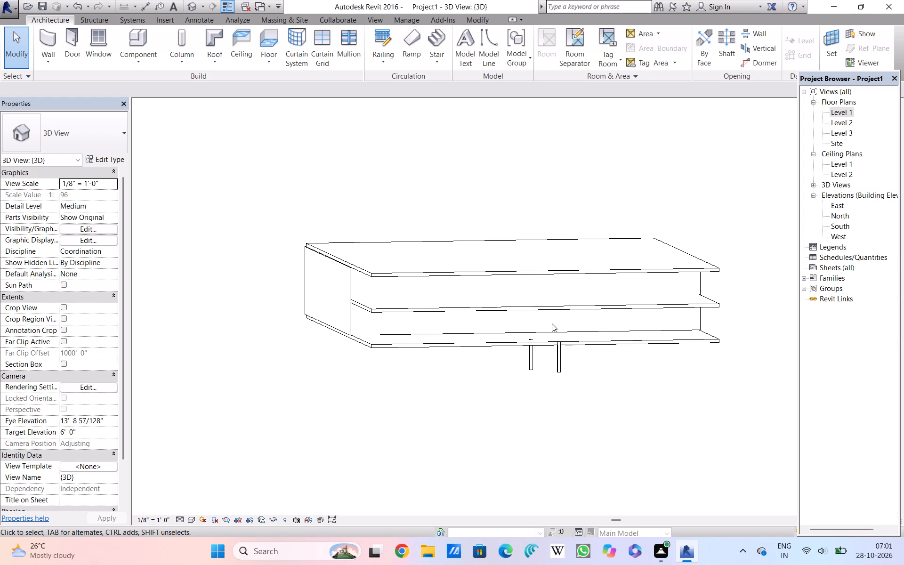
Open the W Shapes-Column family for editing from the southern placed column.
double_click(559, 360)
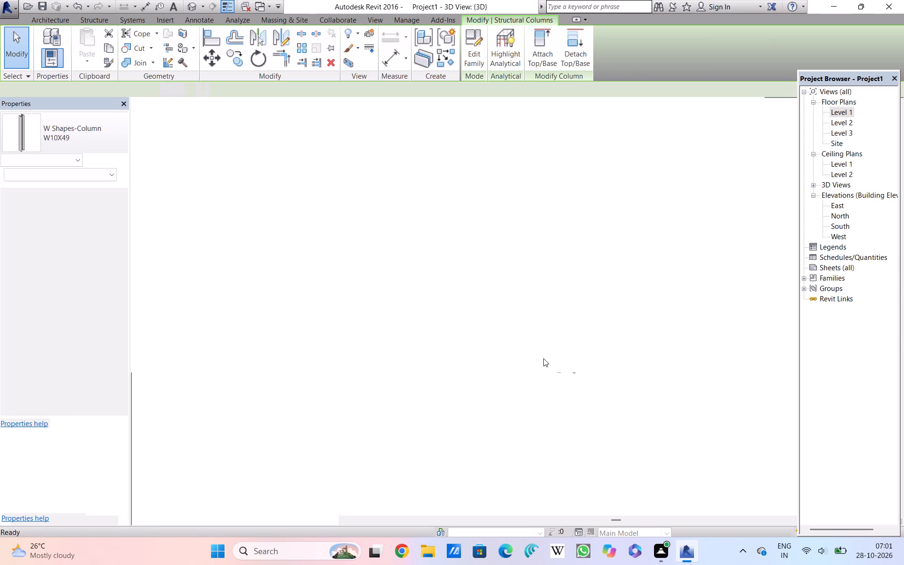
scroll(585, 169, "down", 3)
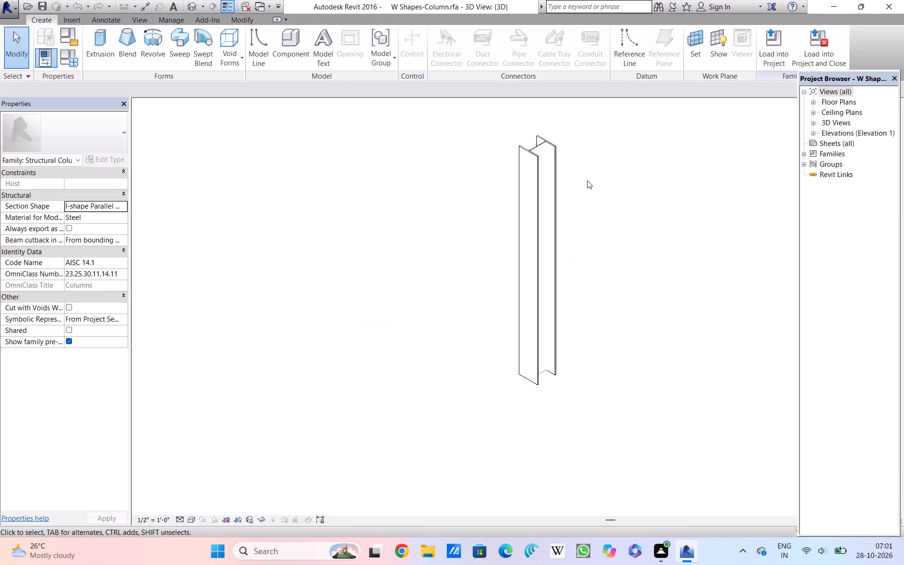
scroll(587, 180, "down", 2)
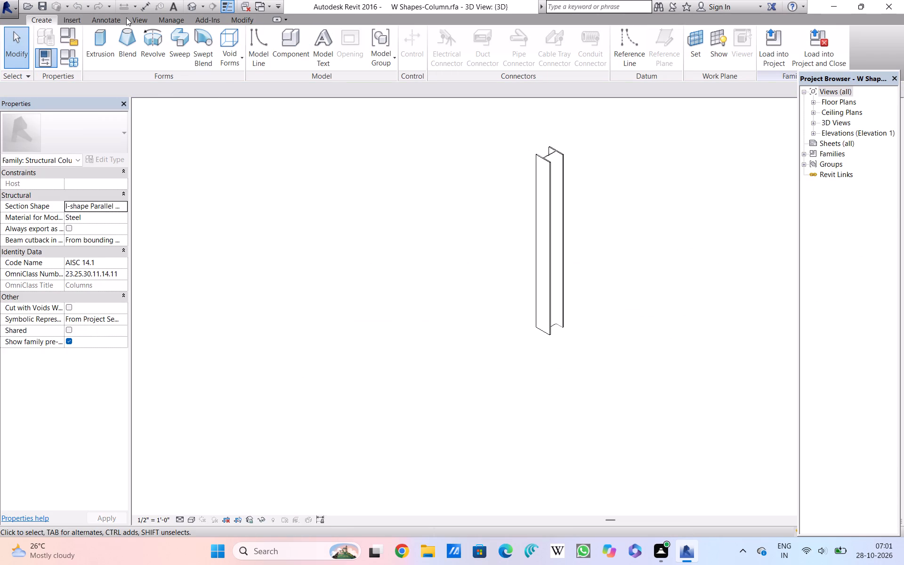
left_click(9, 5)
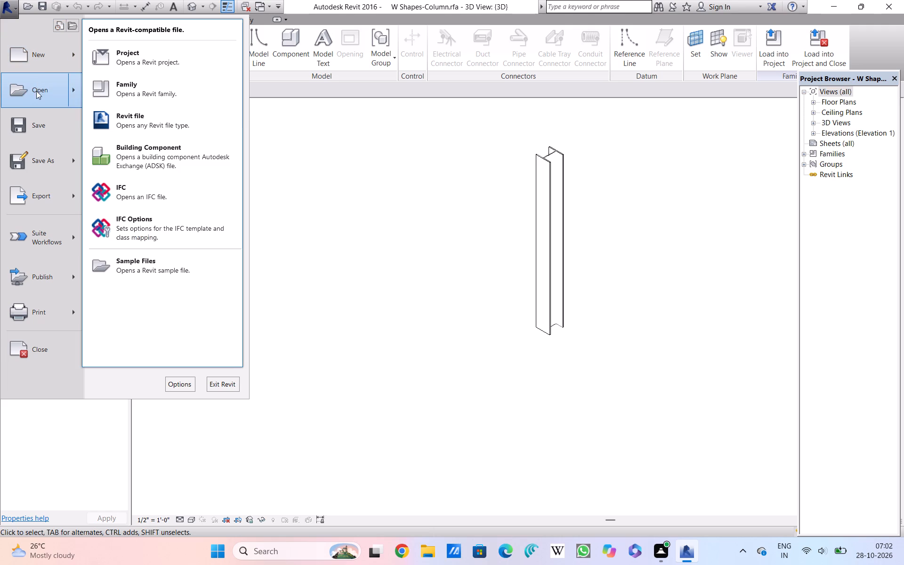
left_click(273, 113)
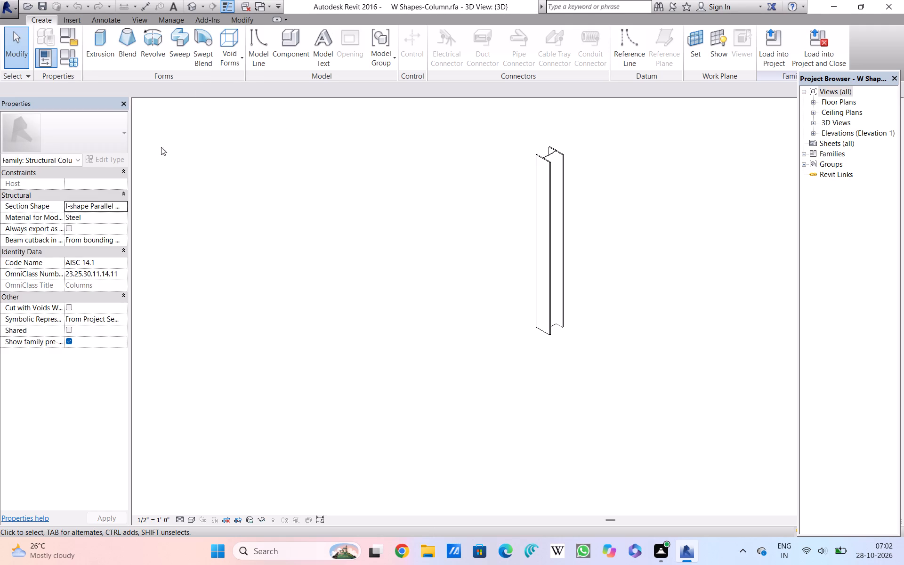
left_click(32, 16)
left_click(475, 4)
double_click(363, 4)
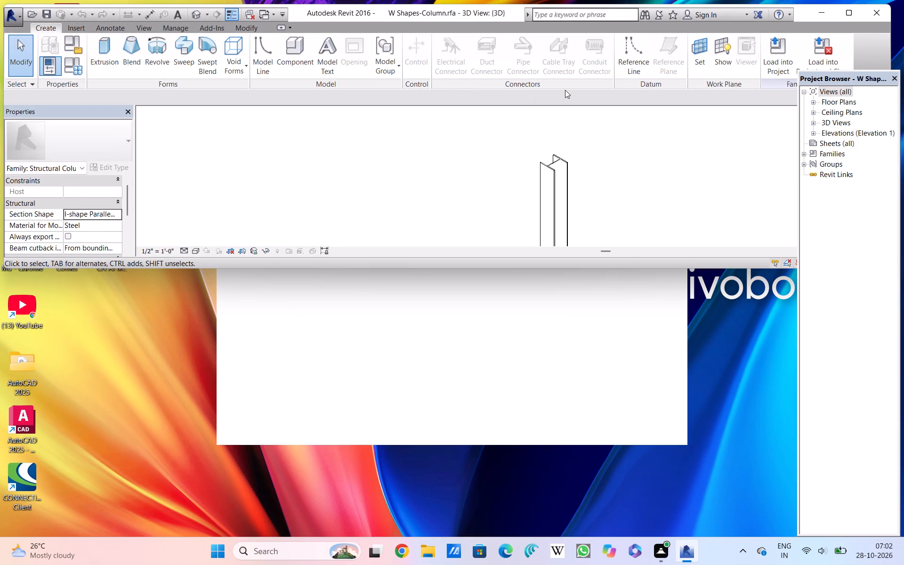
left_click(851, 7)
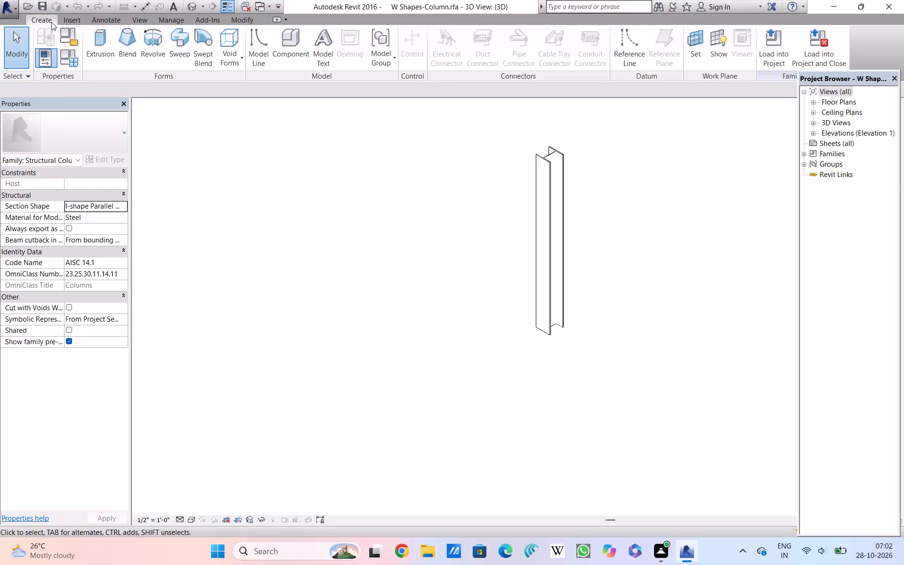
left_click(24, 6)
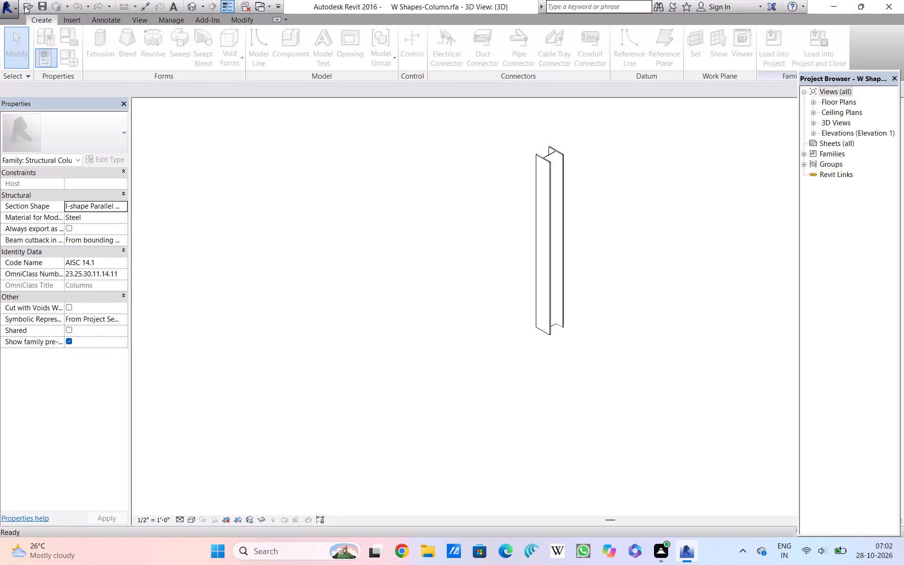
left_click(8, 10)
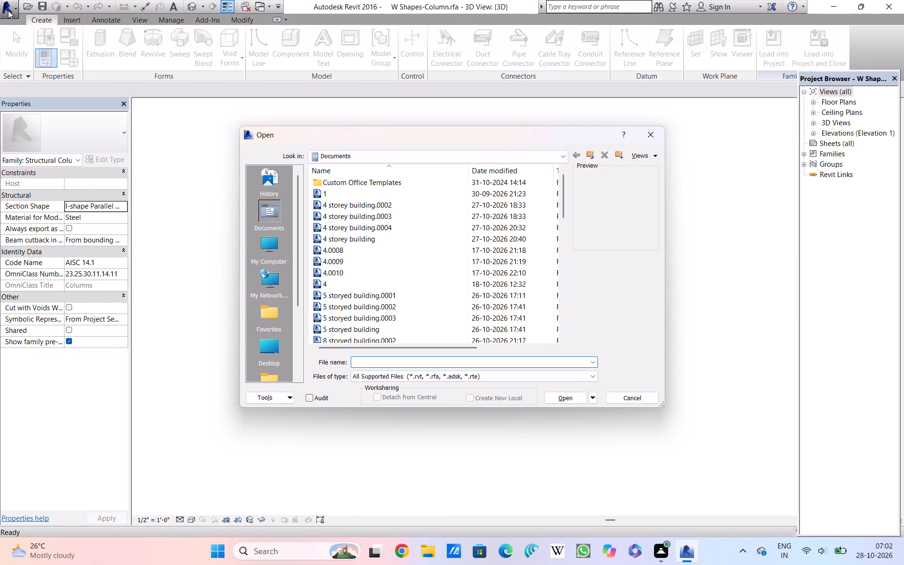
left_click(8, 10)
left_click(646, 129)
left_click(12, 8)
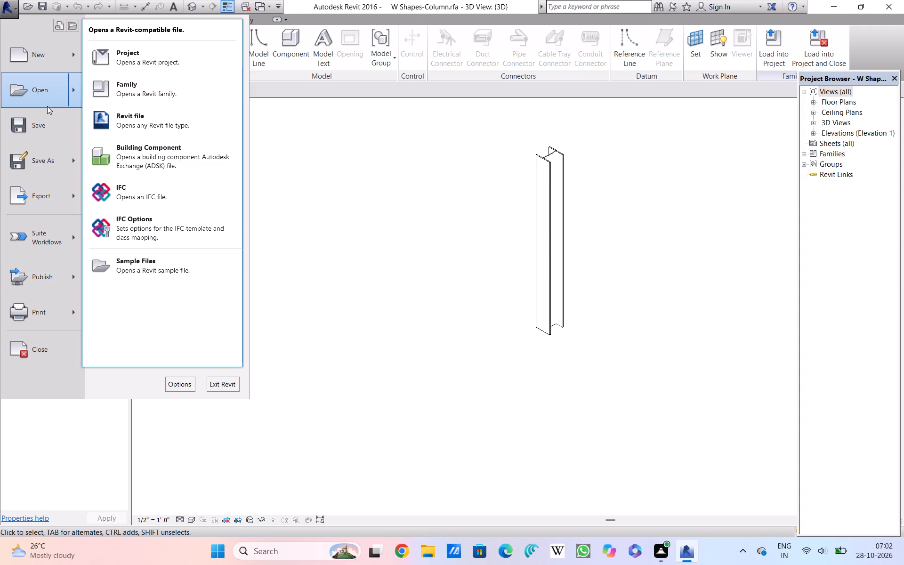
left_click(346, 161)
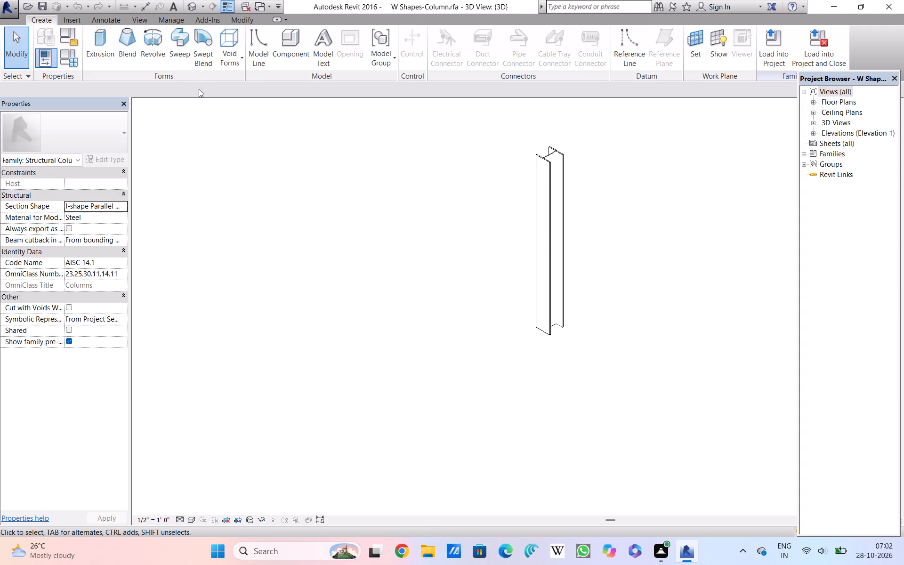
Create a new project from the Architectural Template.
left_click(7, 10)
left_click(37, 71)
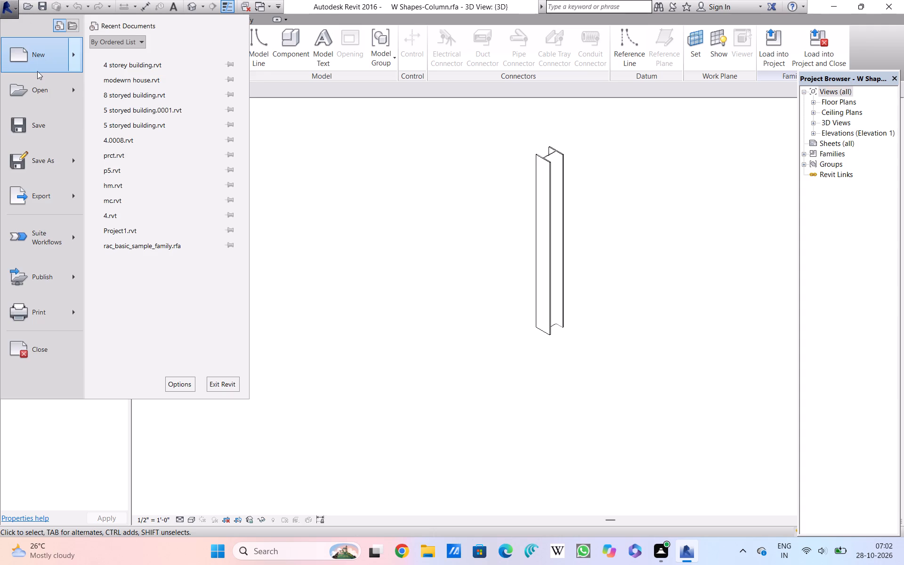
double_click(53, 60)
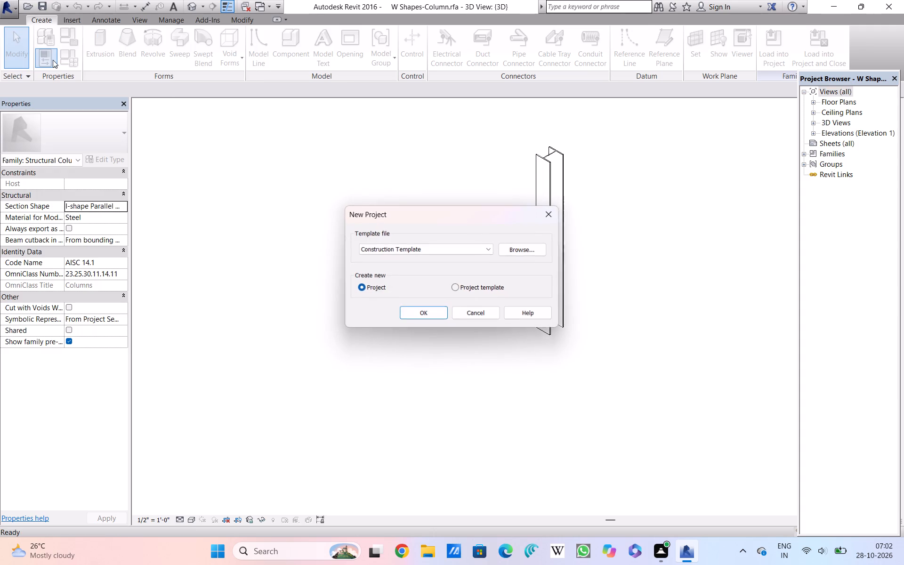
left_click(427, 245)
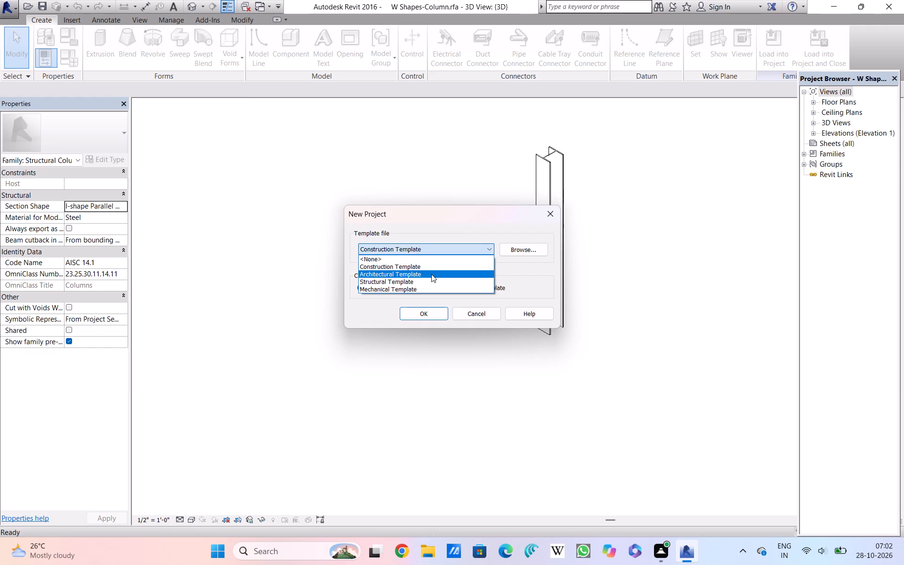
left_click(431, 274)
left_click(417, 312)
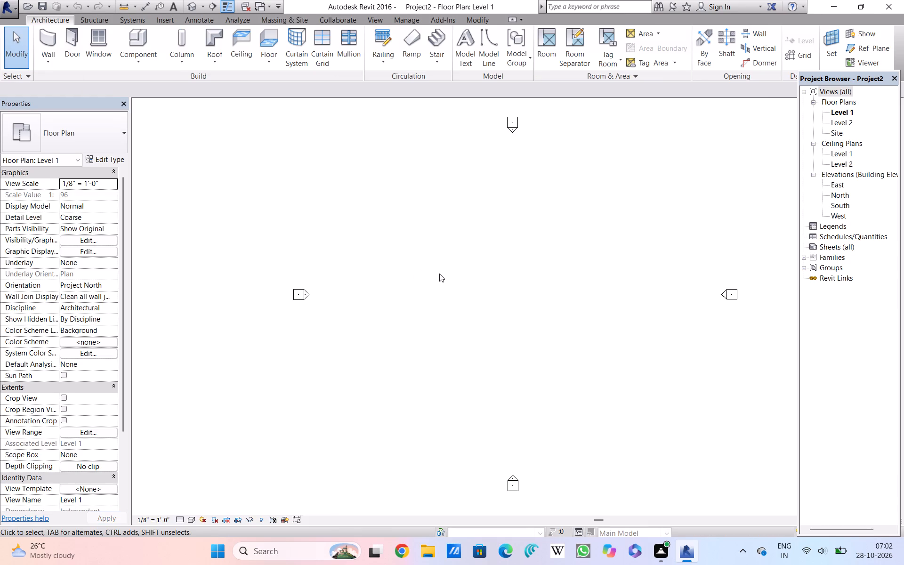
Save the new project in the Documents folder under the name g+2.
scroll(505, 282, "down", 1)
middle_click_drag(525, 285, 467, 279)
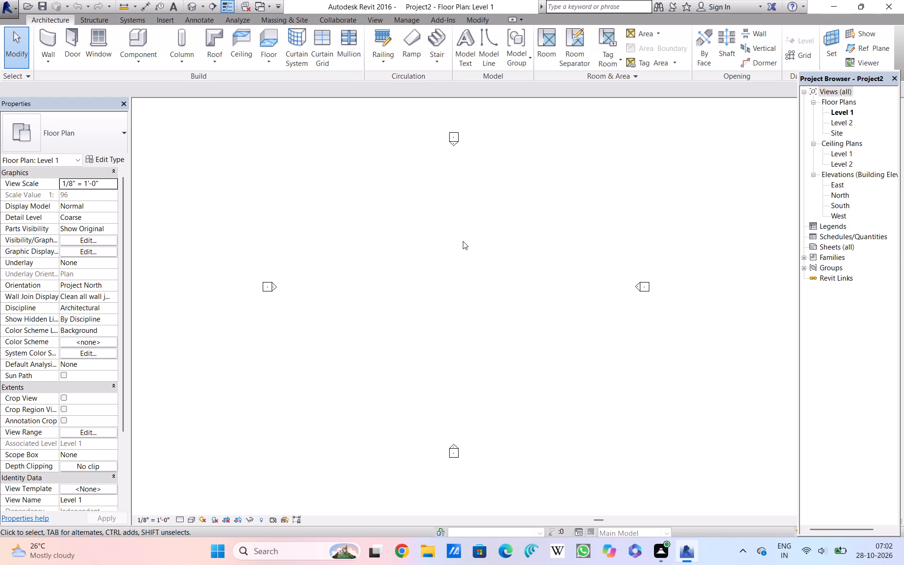
key("ctrl+s")
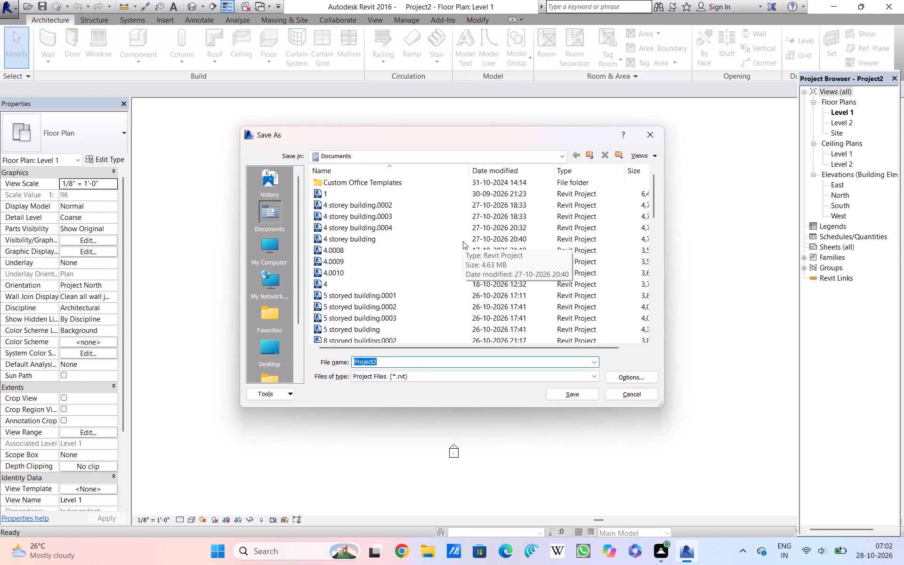
key("BackSpace")
key("g")
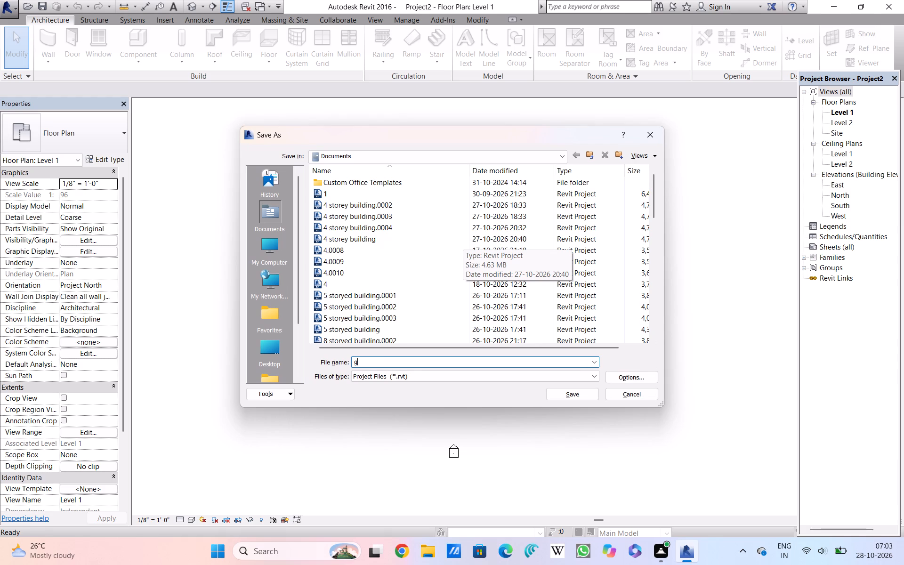
type("Z+")
key("BackSpace")
key("BackSpace")
key("shift+plus")
key("2")
key("Return")
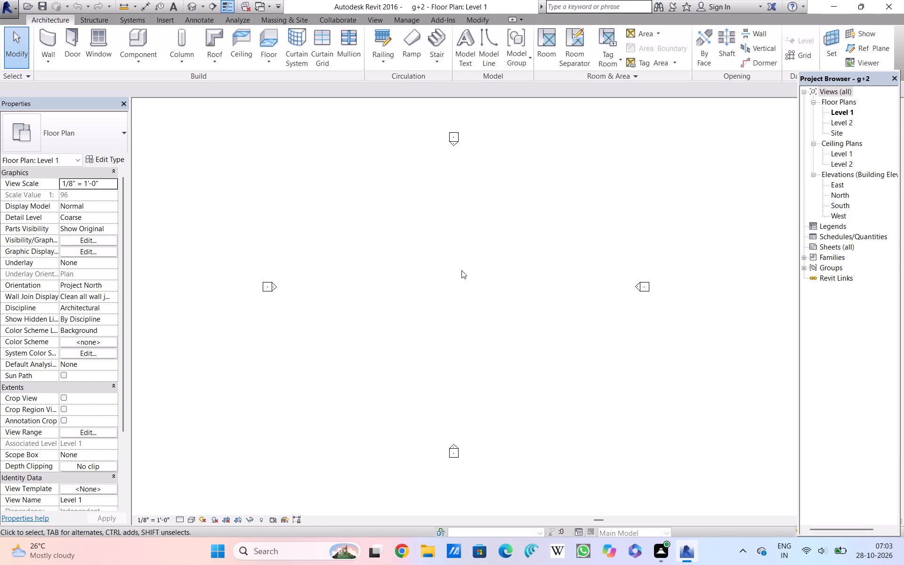
Draw two parallel north-south grid lines 24' 0" apart on Level 1, with aligned ends, between the elevation markers.
middle_click_drag(461, 270, 457, 279)
double_click(793, 54)
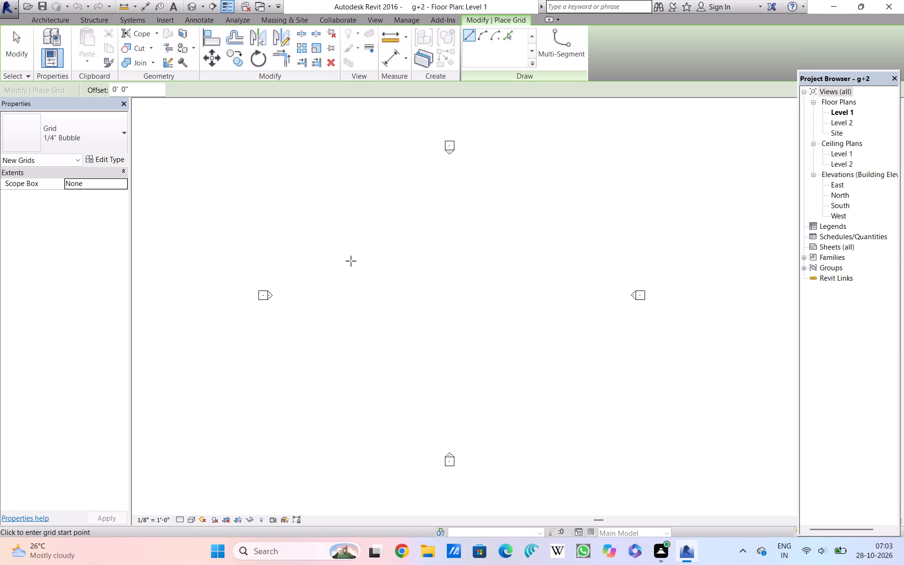
left_click(337, 204)
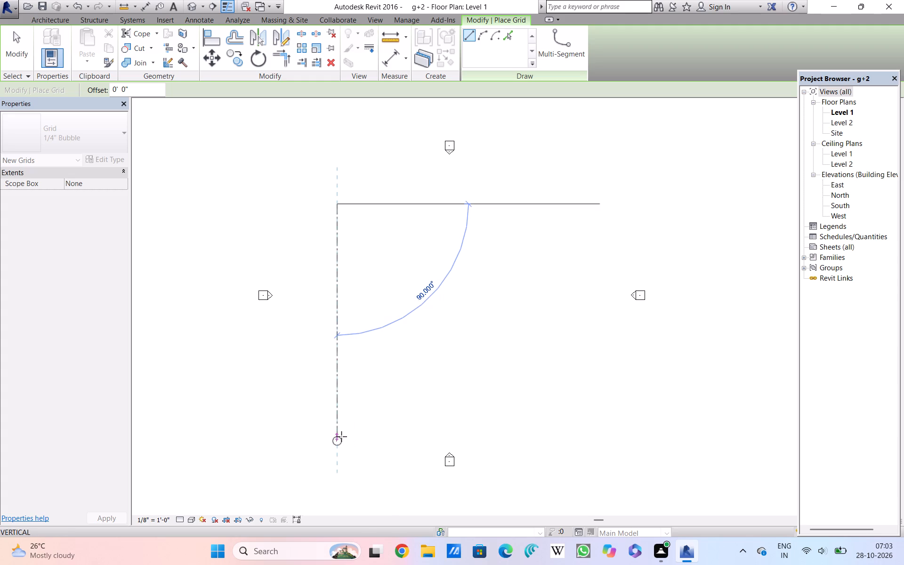
left_click(341, 422)
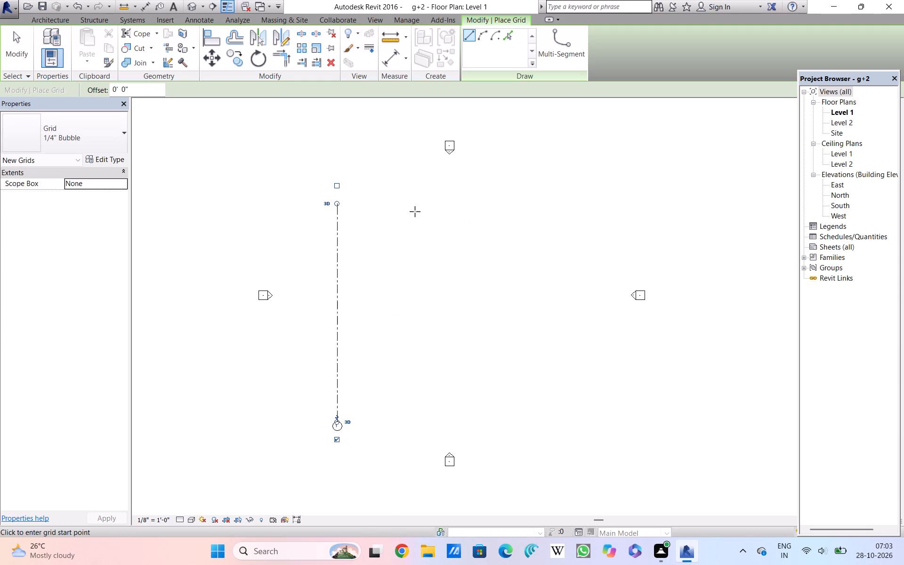
left_click(391, 199)
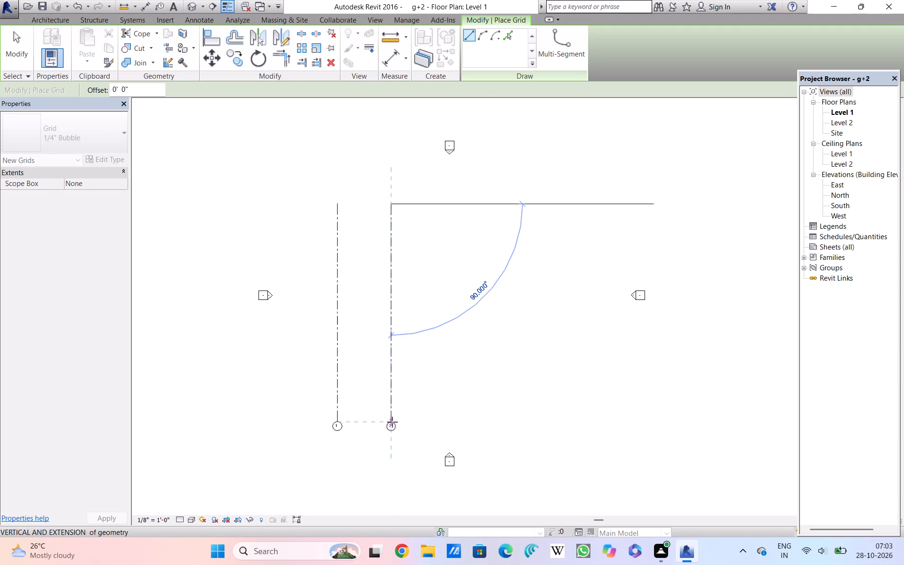
left_click(392, 422)
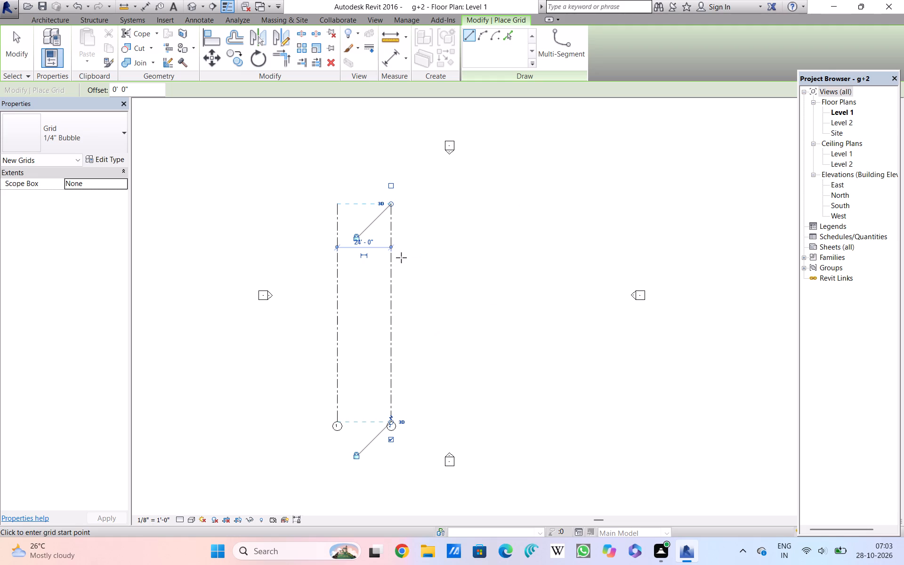
Add grid lines east of grid 2 by picking existing lines with a 24' 0" offset, extending the grid by two bays.
left_click(508, 34)
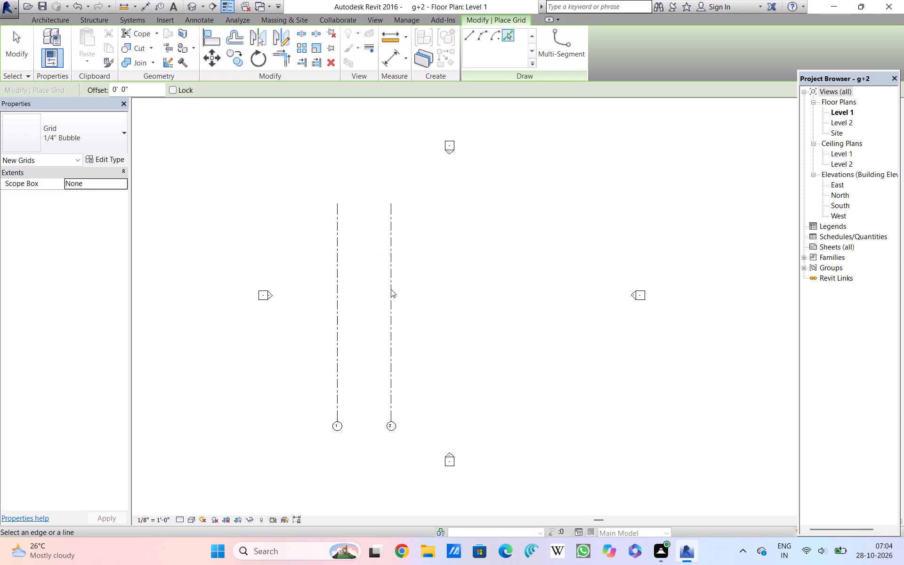
left_click(138, 93)
left_click_drag(135, 88, 109, 88)
key("BackSpace")
type("24")
key("apostrophe")
key("Return")
double_click(394, 310)
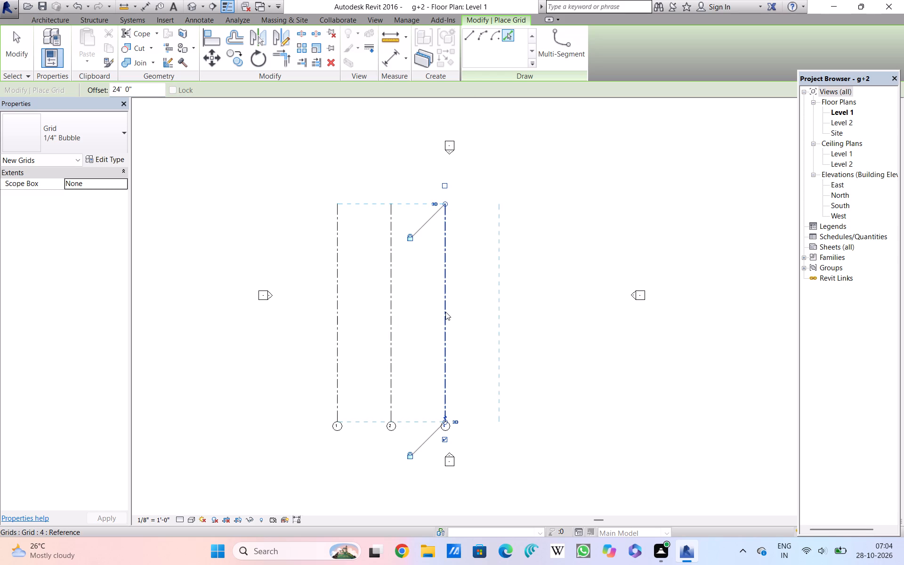
left_click(445, 312)
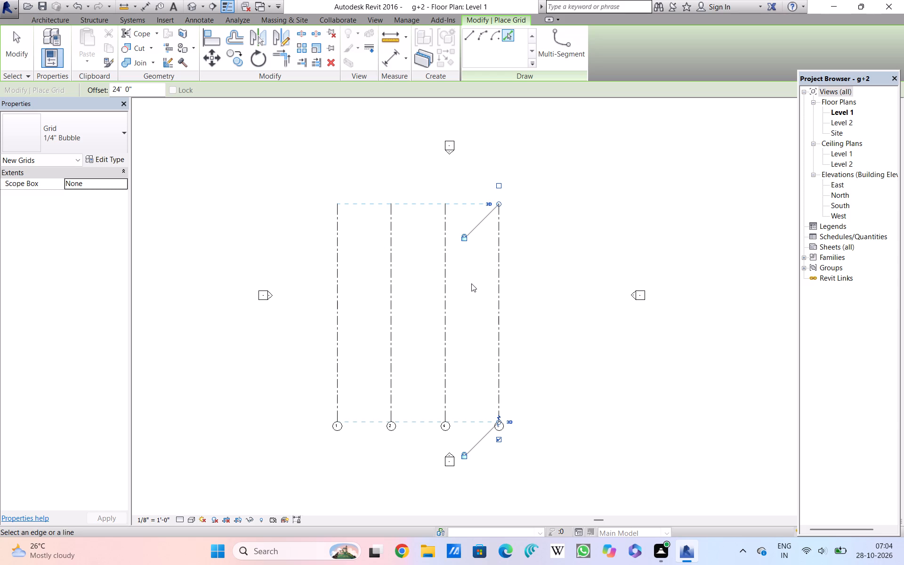
key("Escape")
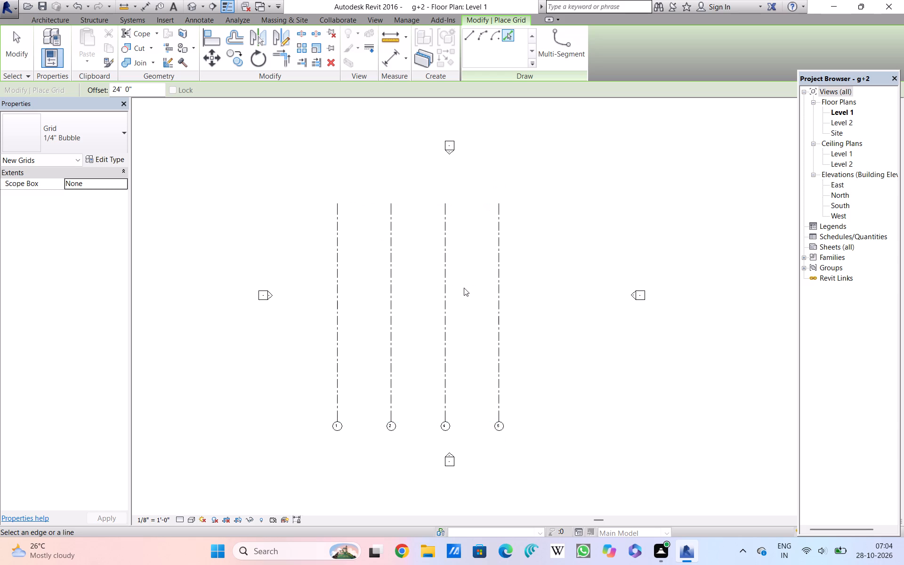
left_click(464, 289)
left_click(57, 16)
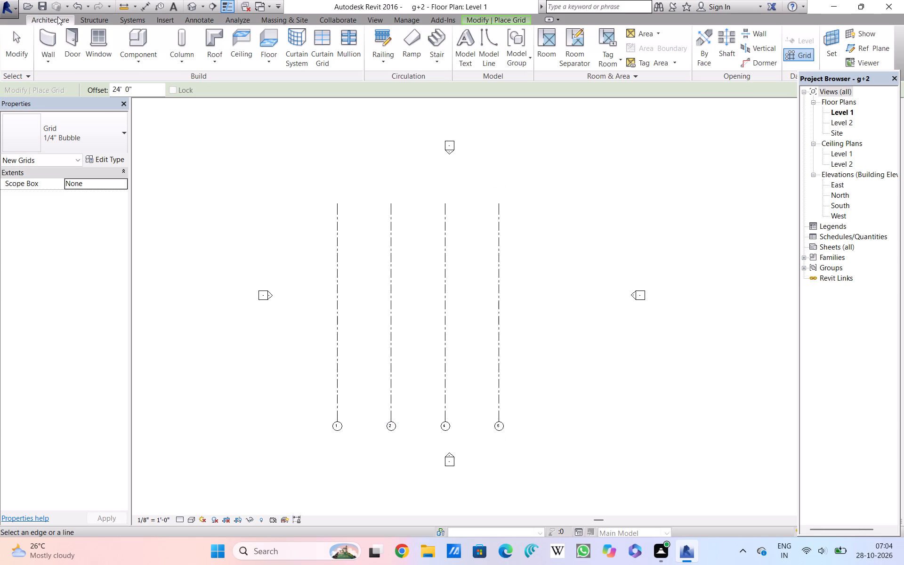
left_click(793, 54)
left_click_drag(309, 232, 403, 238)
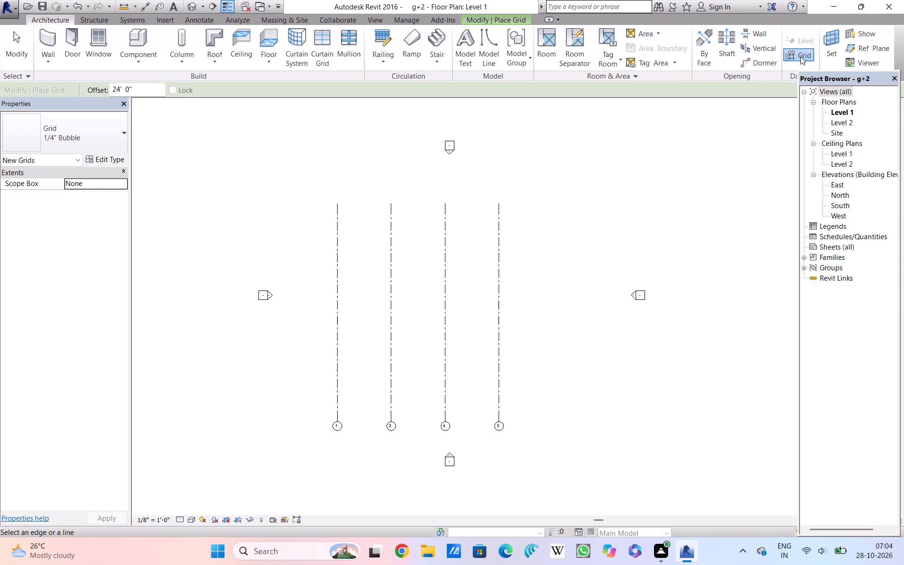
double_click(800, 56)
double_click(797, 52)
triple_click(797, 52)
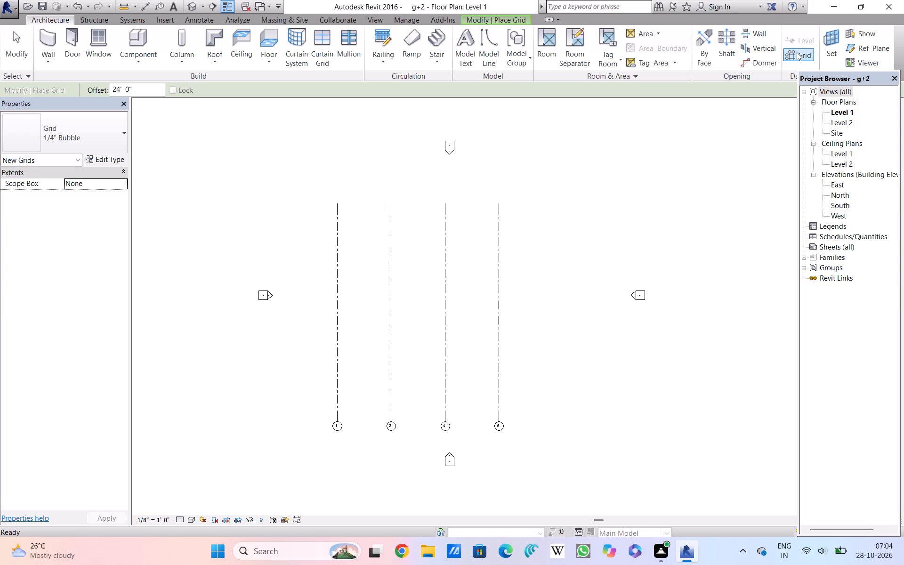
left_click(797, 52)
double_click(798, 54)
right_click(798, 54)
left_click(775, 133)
Draw two east-west grid lines 24' 0" apart, with aligned ends, across the southern part of the four north-south grids.
left_click(794, 51)
right_click(794, 51)
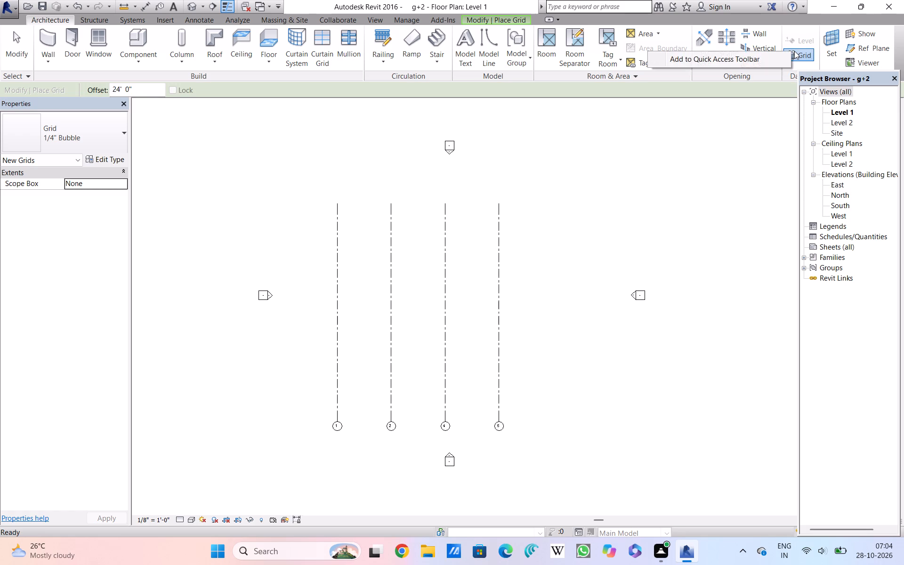
left_click(794, 51)
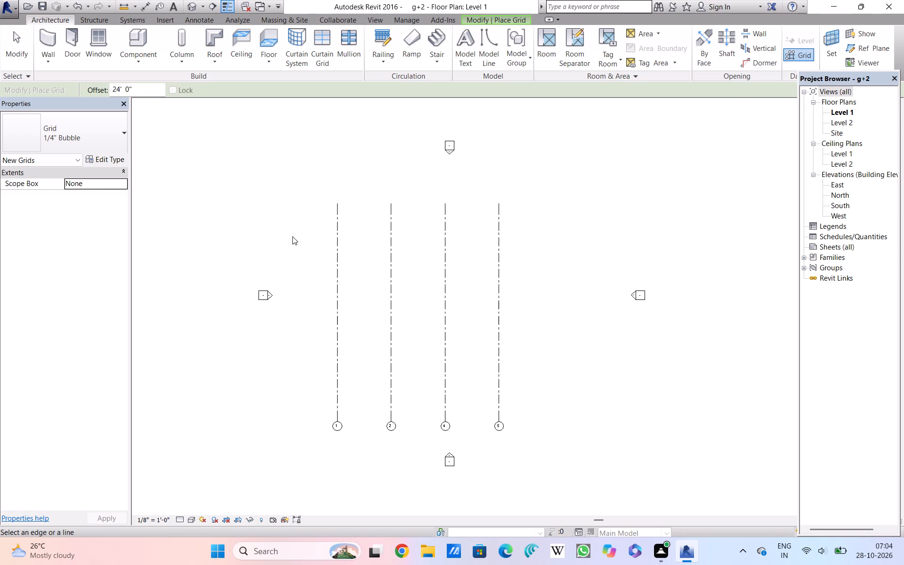
left_click_drag(295, 228, 399, 241)
scroll(280, 240, "up", 3)
scroll(280, 240, "down", 4)
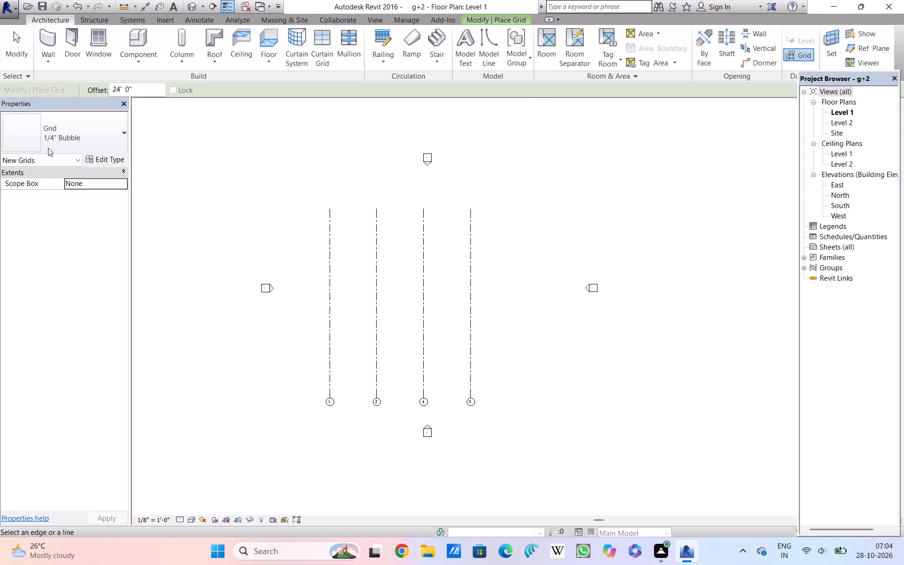
left_click(139, 95)
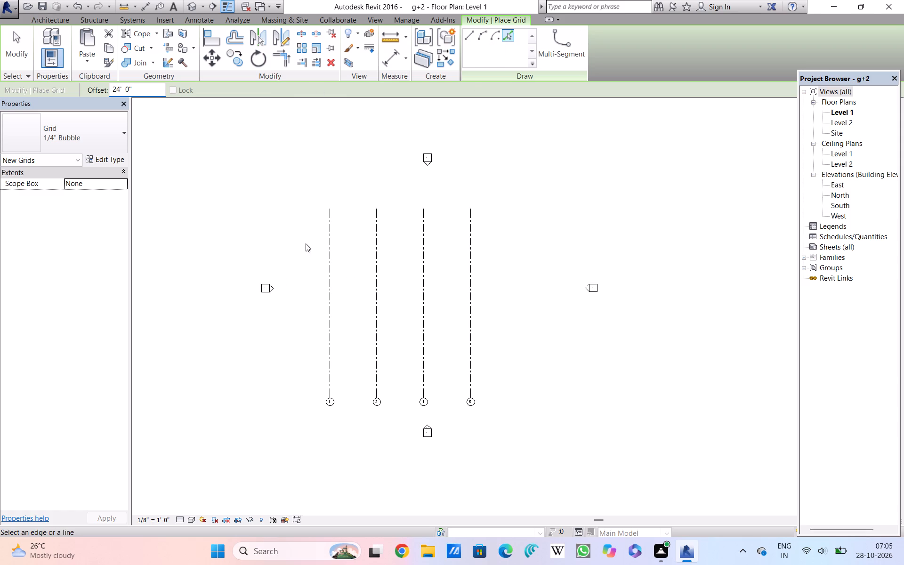
left_click(471, 37)
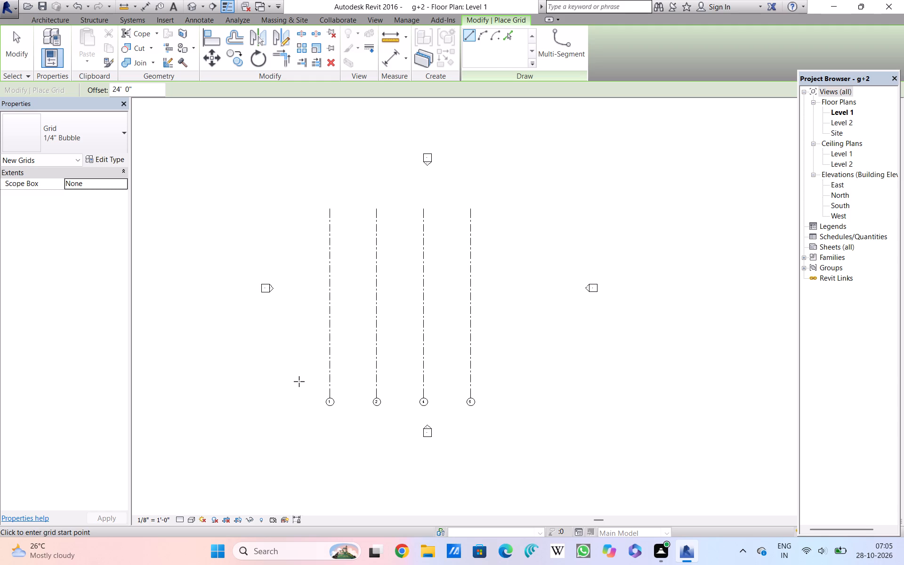
double_click(299, 381)
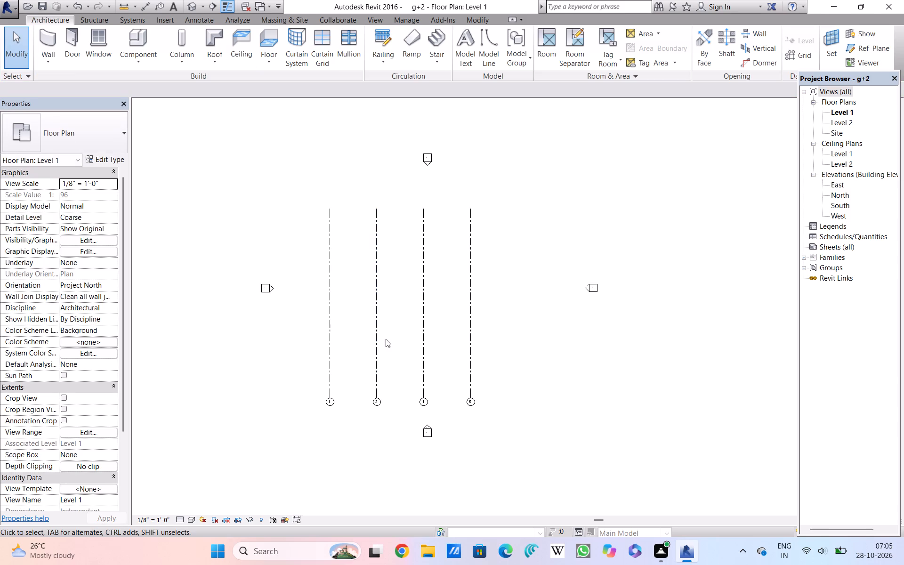
left_click(805, 49)
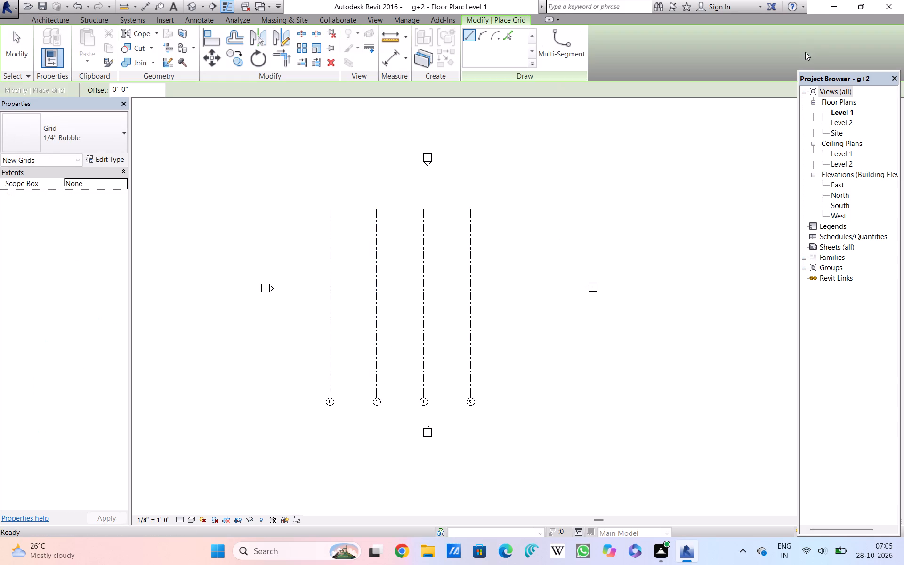
left_click(300, 383)
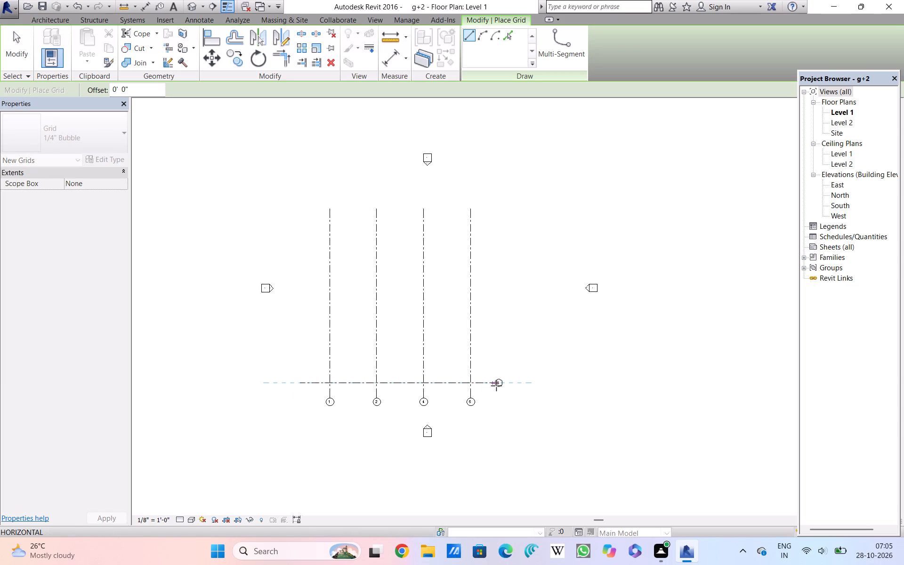
left_click(496, 386)
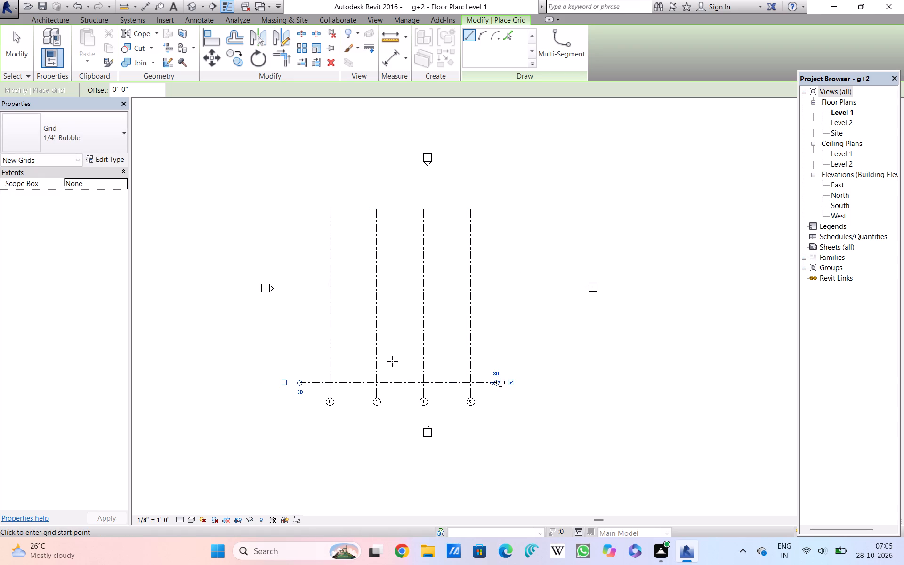
left_click(302, 337)
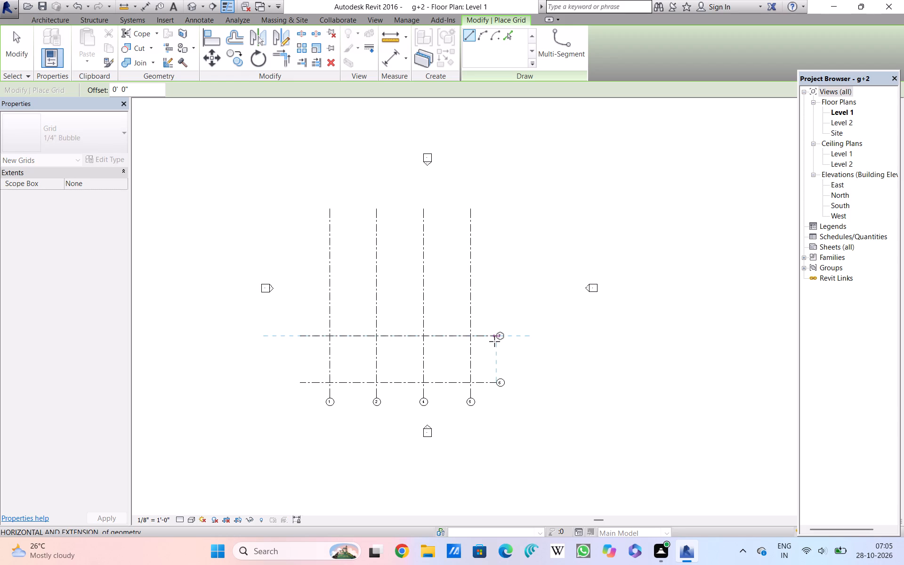
left_click(500, 341)
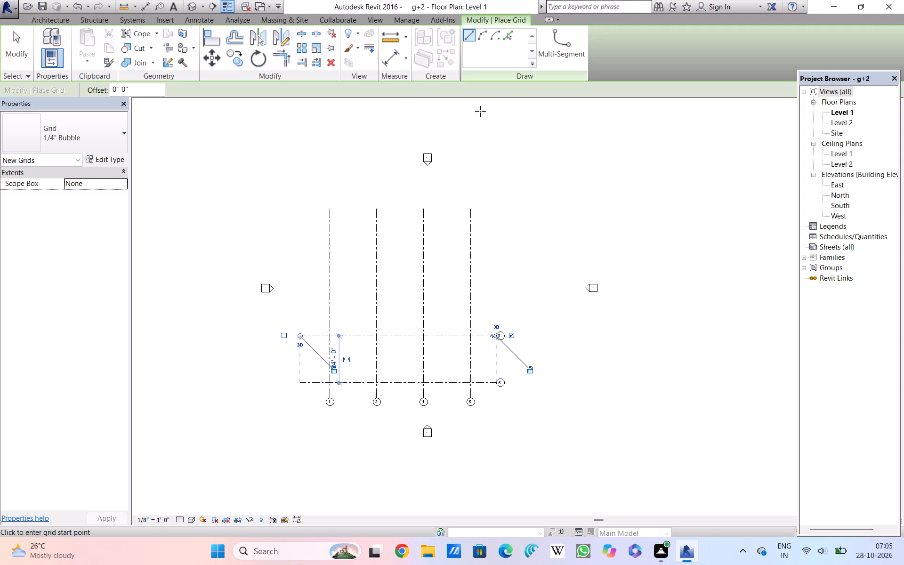
Place vertical W10X49 structural columns at the intersection of grids 4 and 6 and on grid 7 about 12' west of grid 4.
left_click(55, 16)
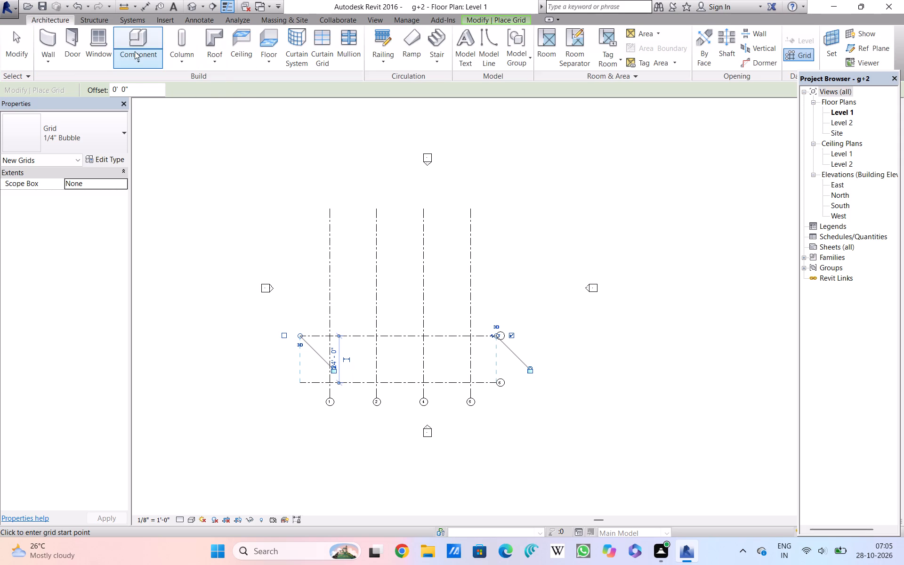
double_click(179, 42)
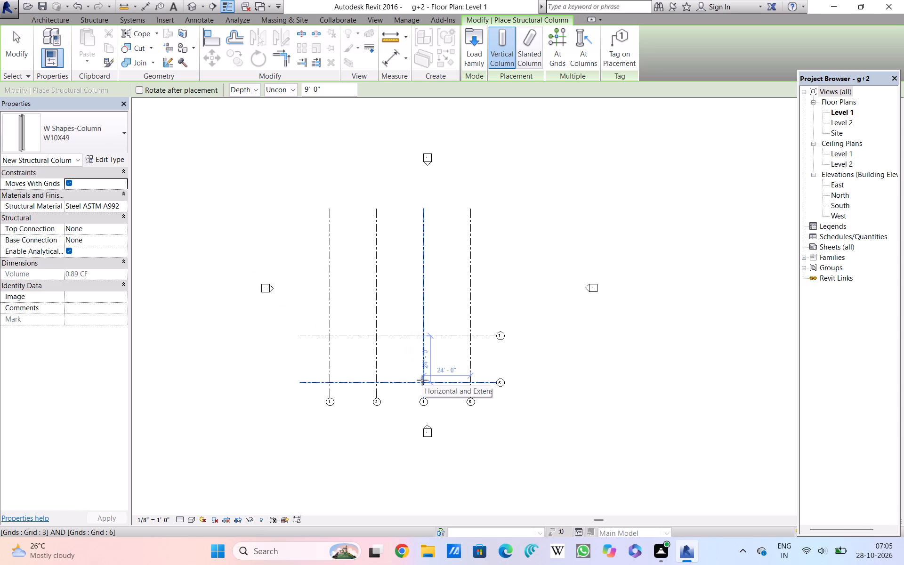
left_click(422, 380)
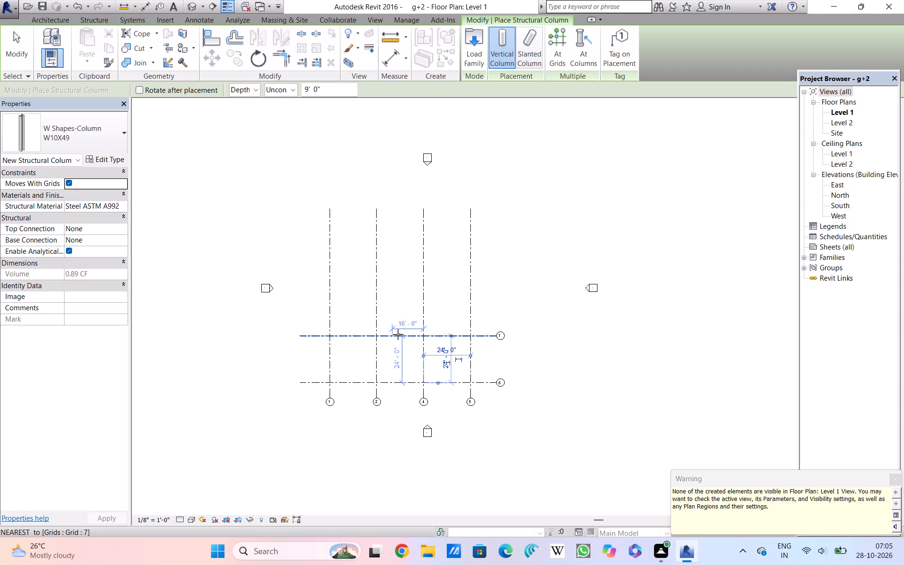
left_click(399, 334)
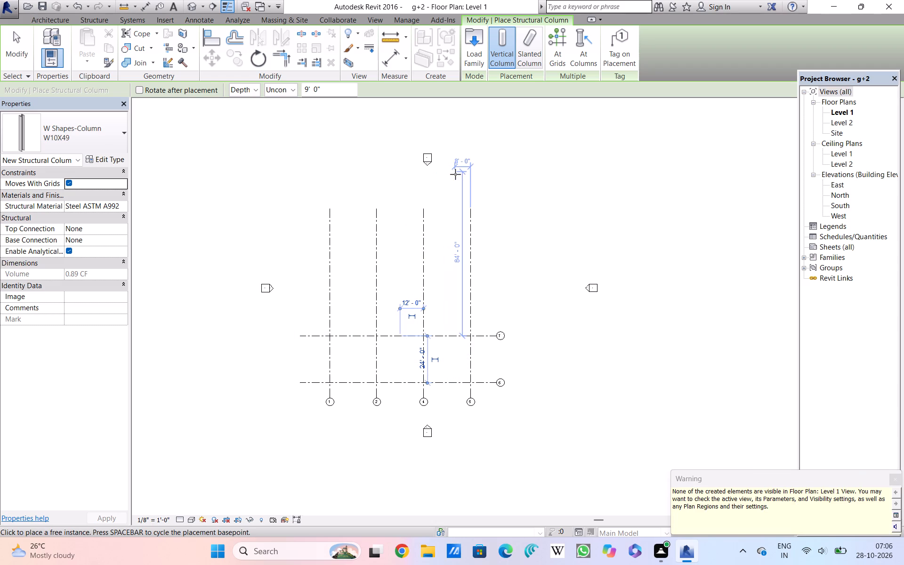
key("Escape")
key("Escape")
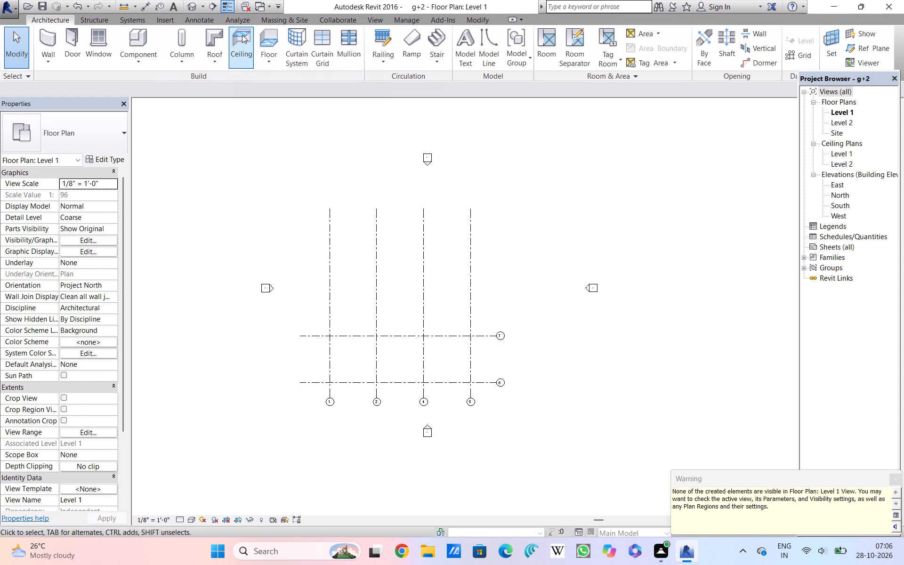
Sketch a rectangular Generic - 12" floor boundary about 93' 8" by 95' 4" around the grid, ending at grid 6's east end.
left_click(274, 34)
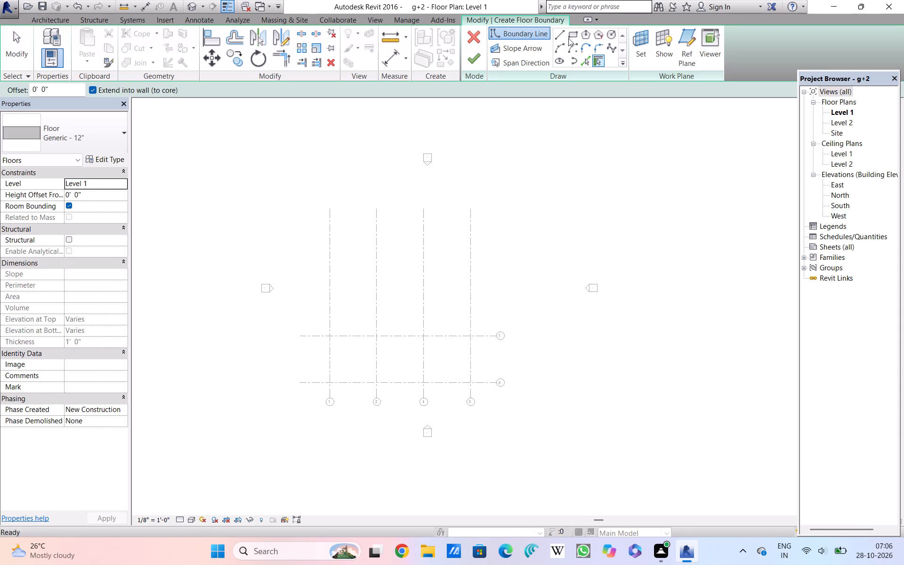
left_click(574, 35)
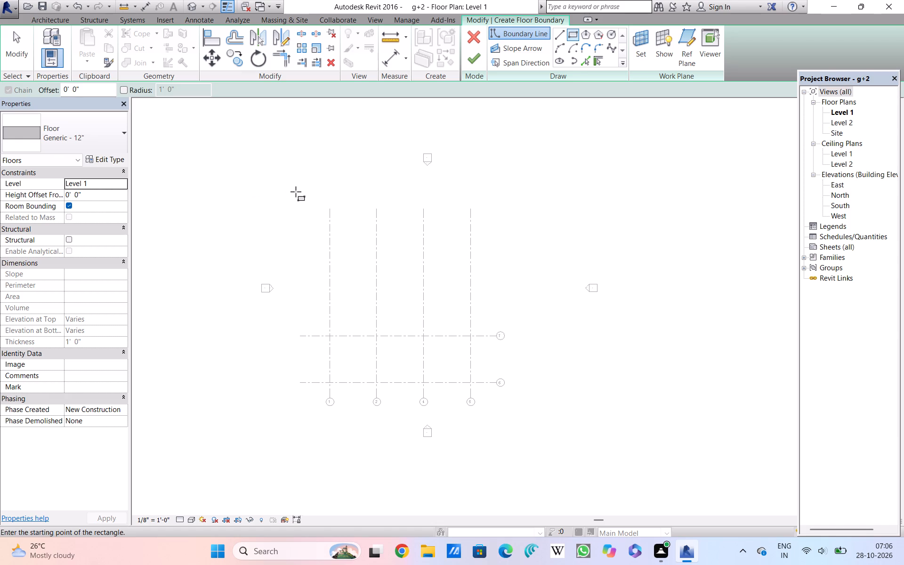
left_click(313, 196)
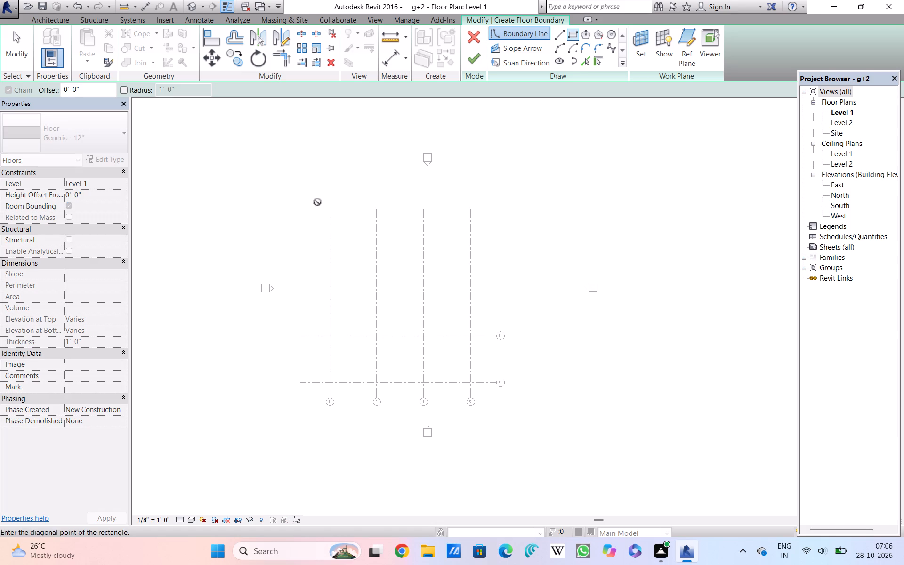
left_click(497, 386)
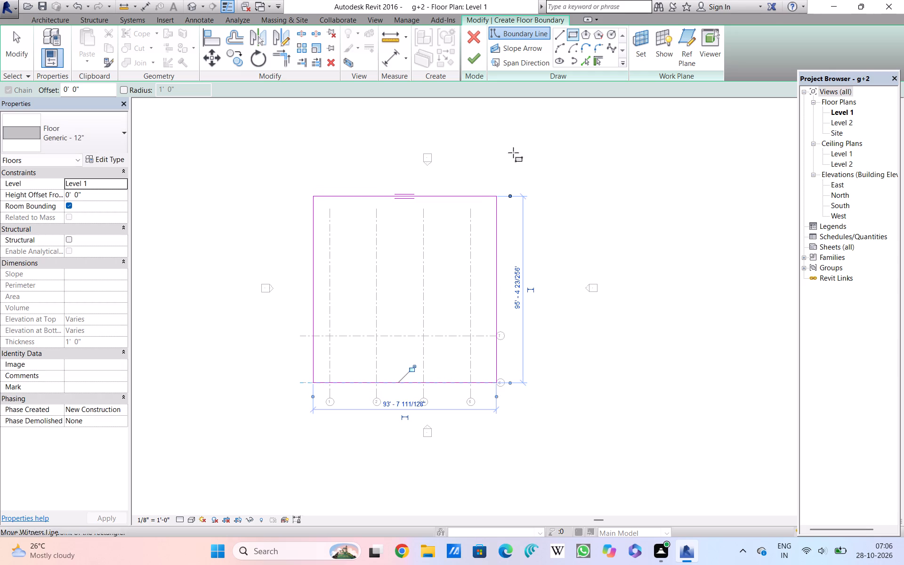
Launch Revit 2016 again from the desktop and open the recent g+2 project, choosing to continue opening the file.
key("super+d")
double_click(474, 57)
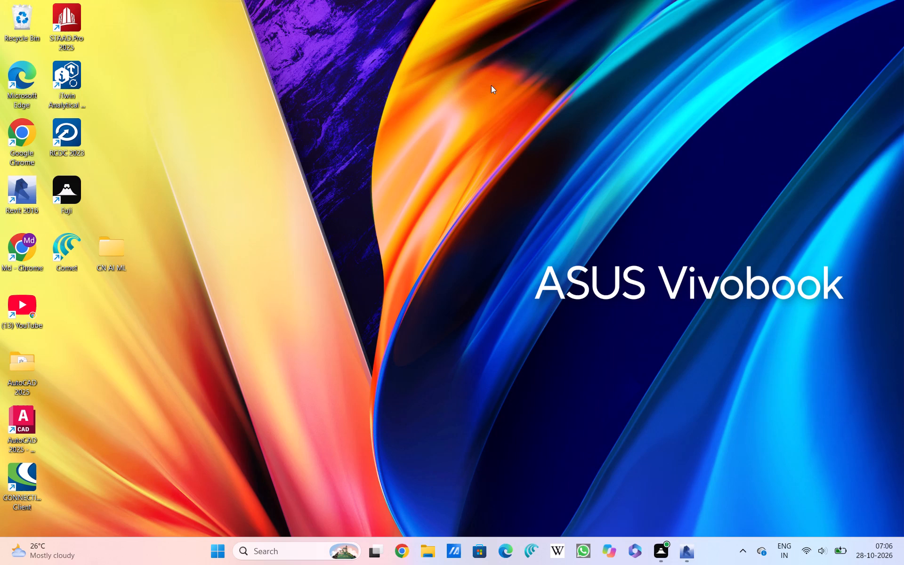
left_click(24, 187)
left_click(24, 187)
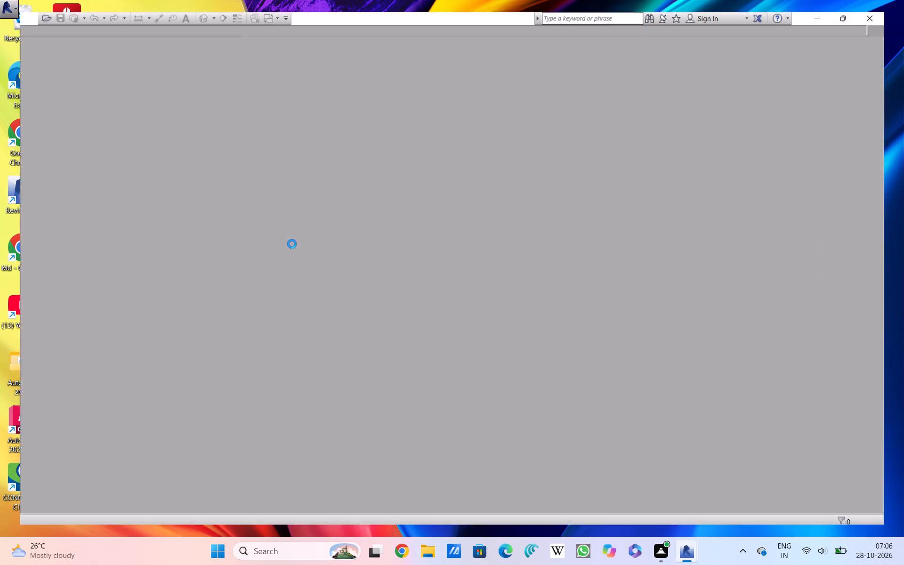
scroll(292, 244, "up", 1)
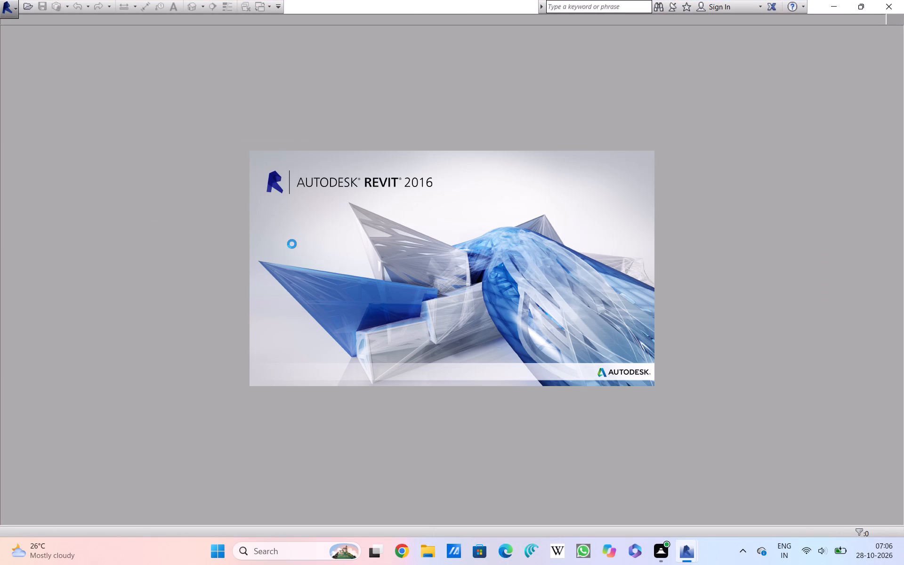
scroll(292, 244, "down", 2)
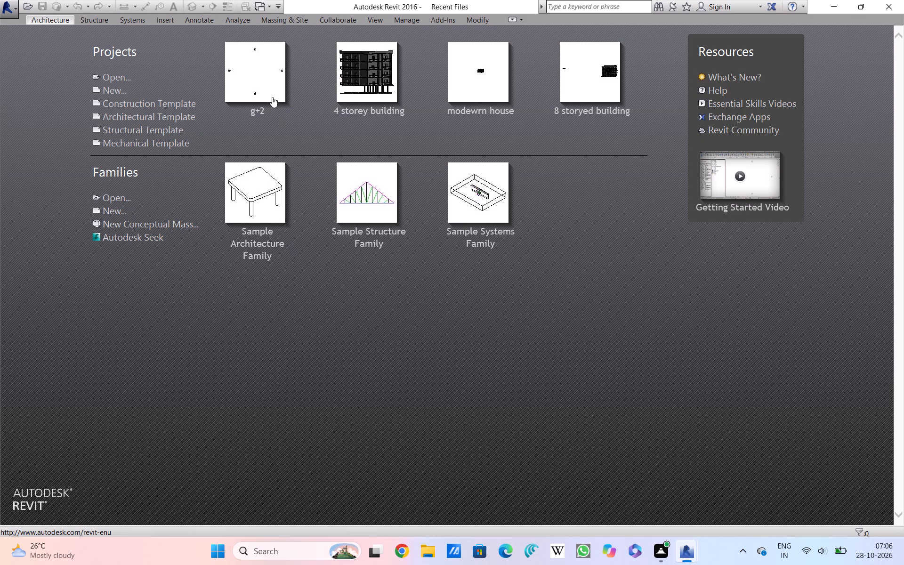
double_click(266, 88)
left_click(266, 88)
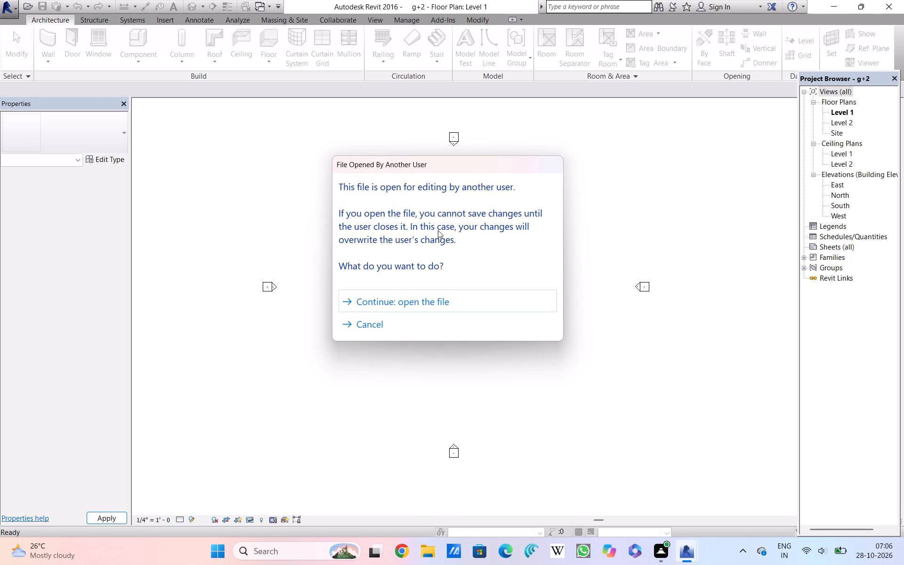
left_click(380, 303)
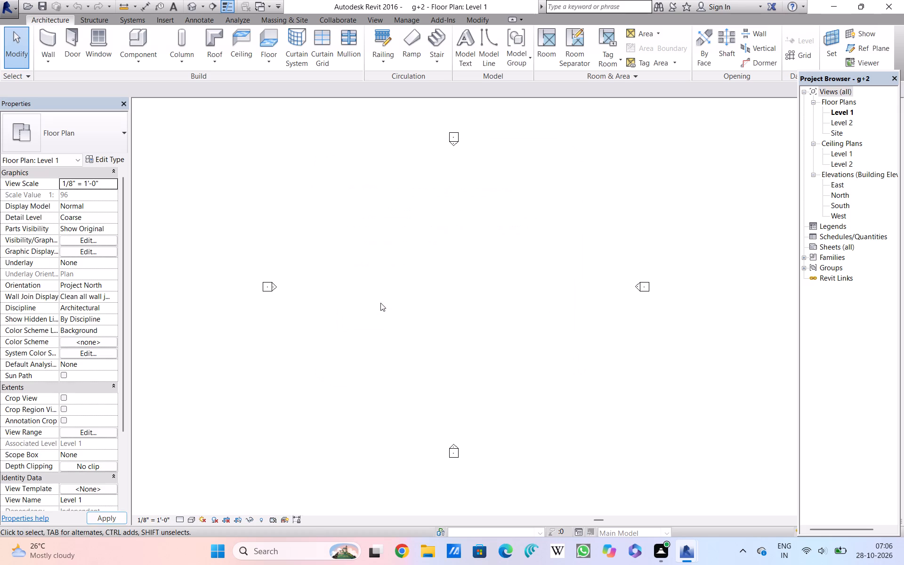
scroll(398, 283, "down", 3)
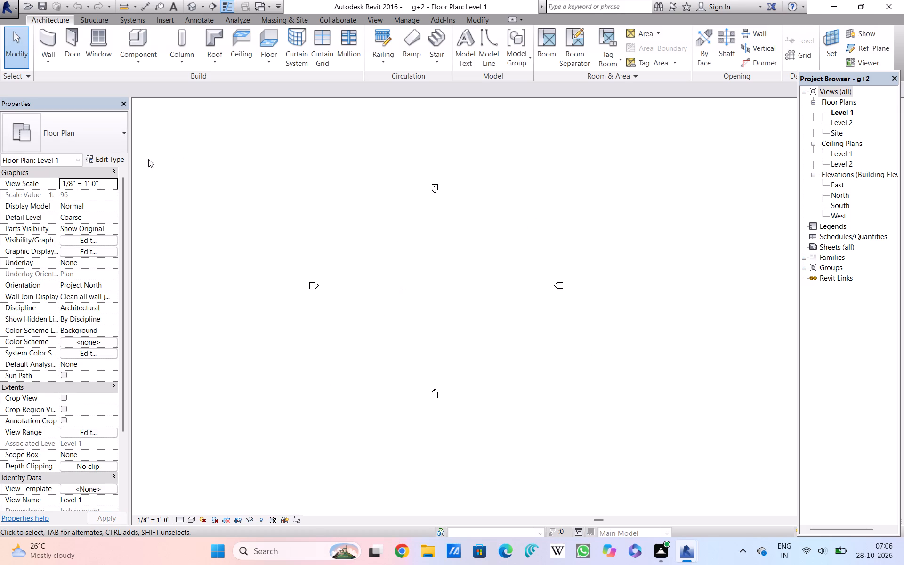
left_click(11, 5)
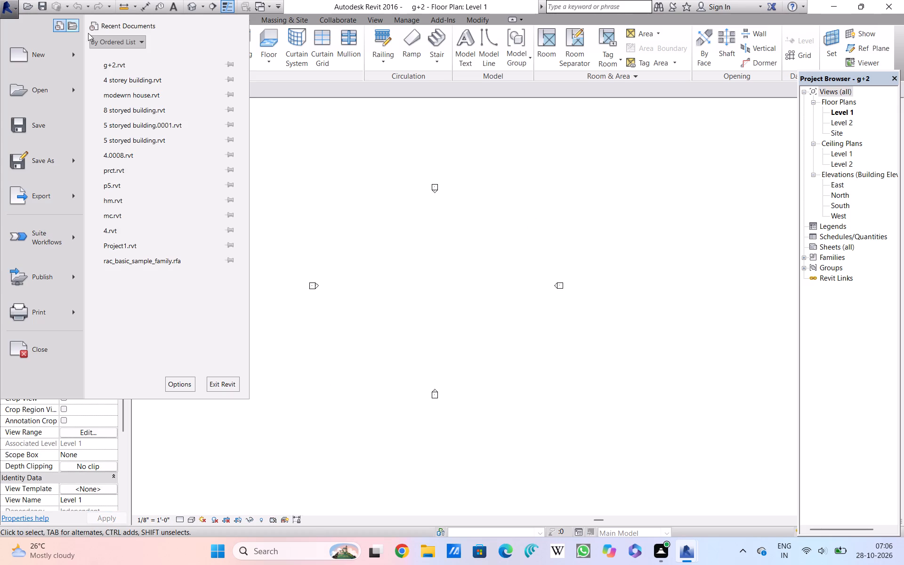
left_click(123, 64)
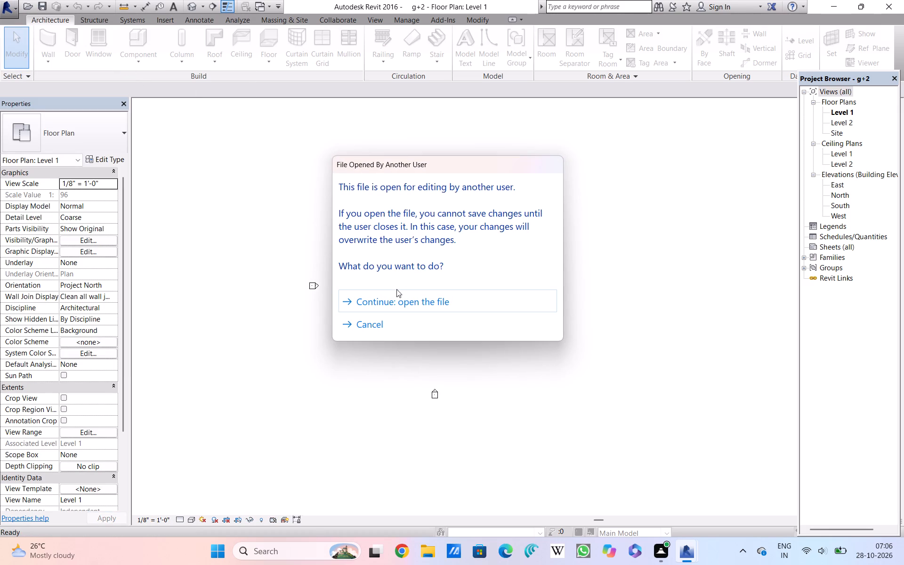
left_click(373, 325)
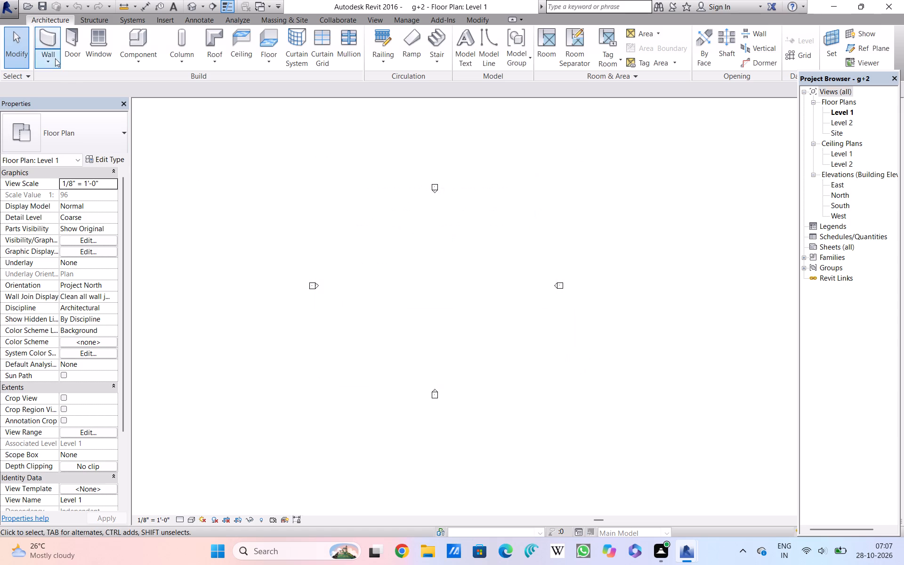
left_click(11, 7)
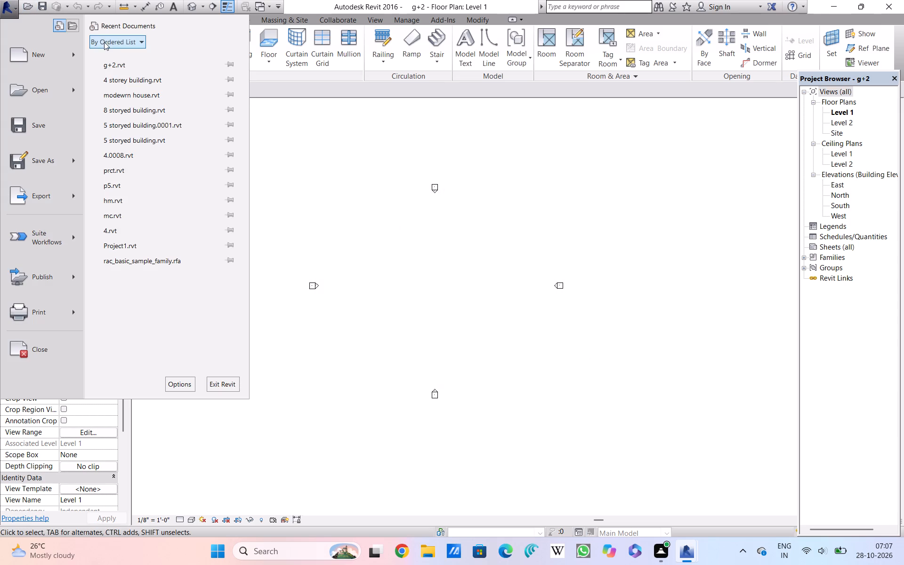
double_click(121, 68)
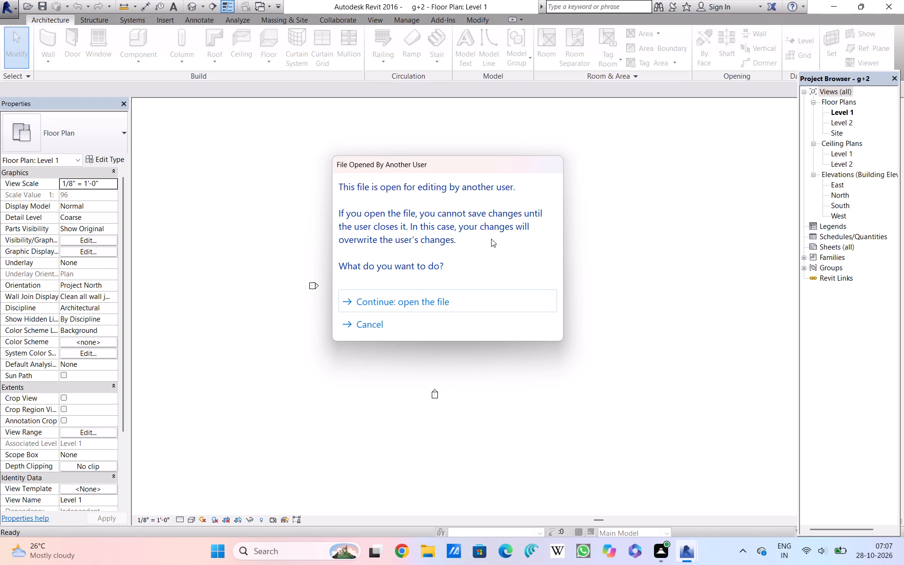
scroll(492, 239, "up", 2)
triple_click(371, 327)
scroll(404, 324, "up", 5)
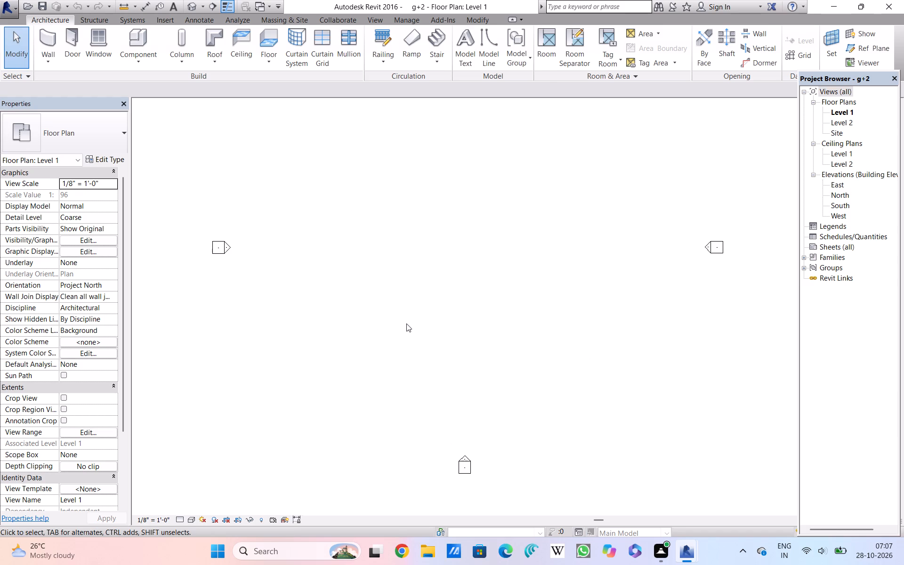
Create a new project from the Architectural Template.
scroll(407, 323, "down", 4)
middle_click_drag(408, 323, 431, 340)
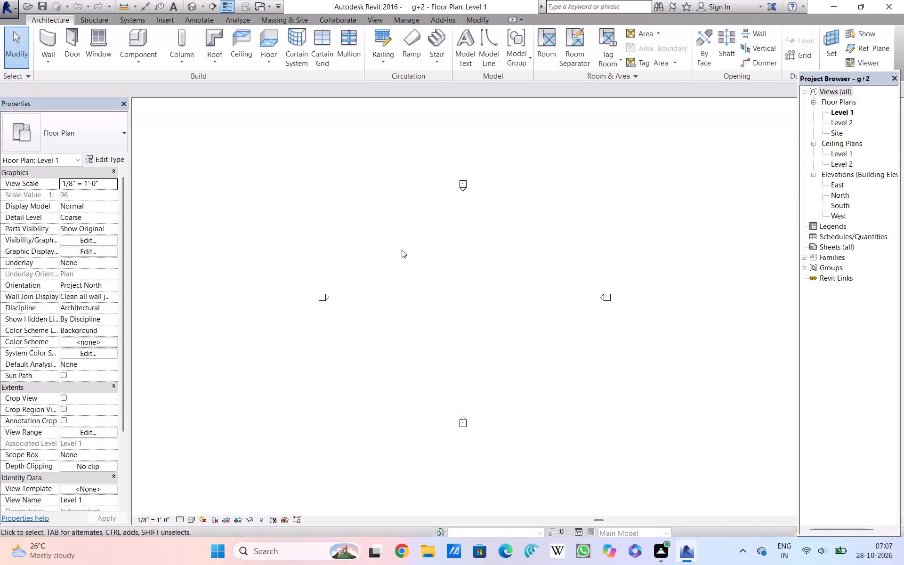
left_click(14, 14)
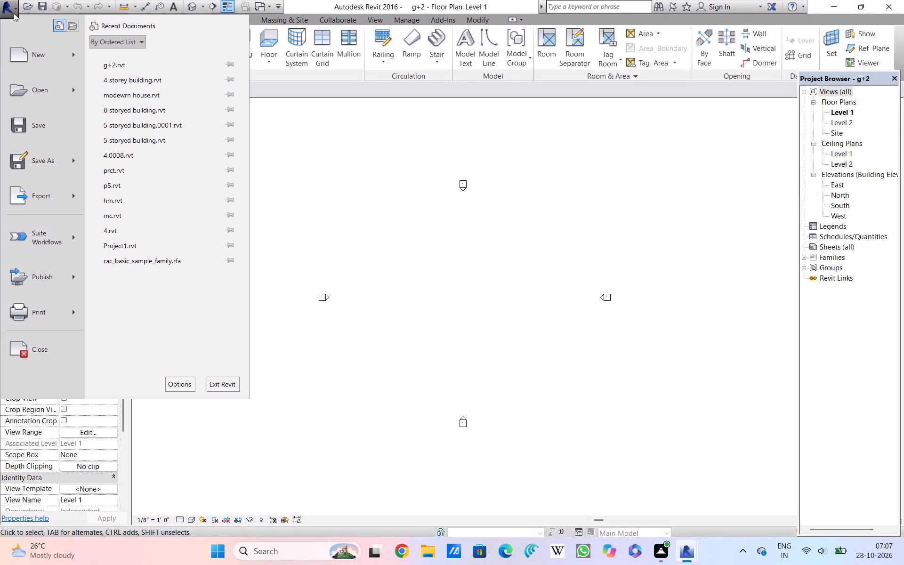
left_click(31, 61)
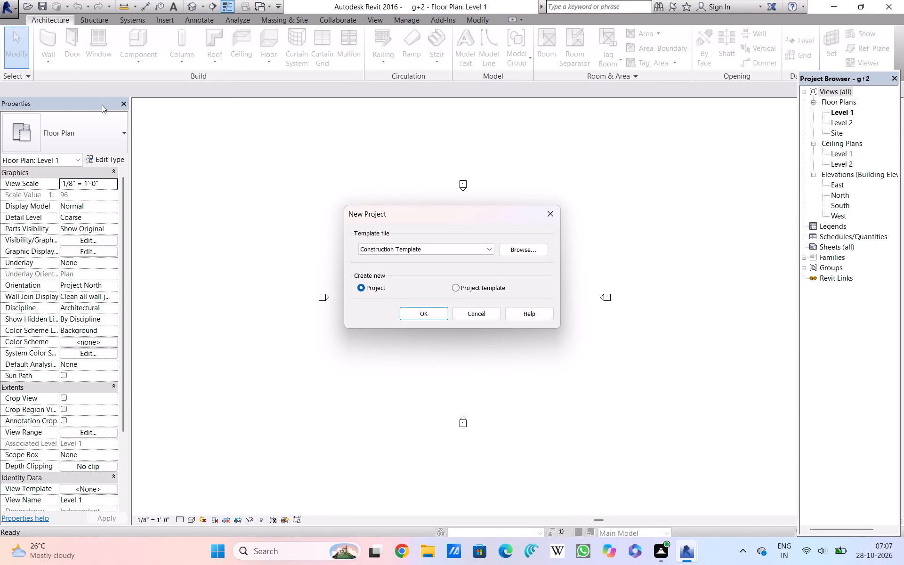
left_click(428, 250)
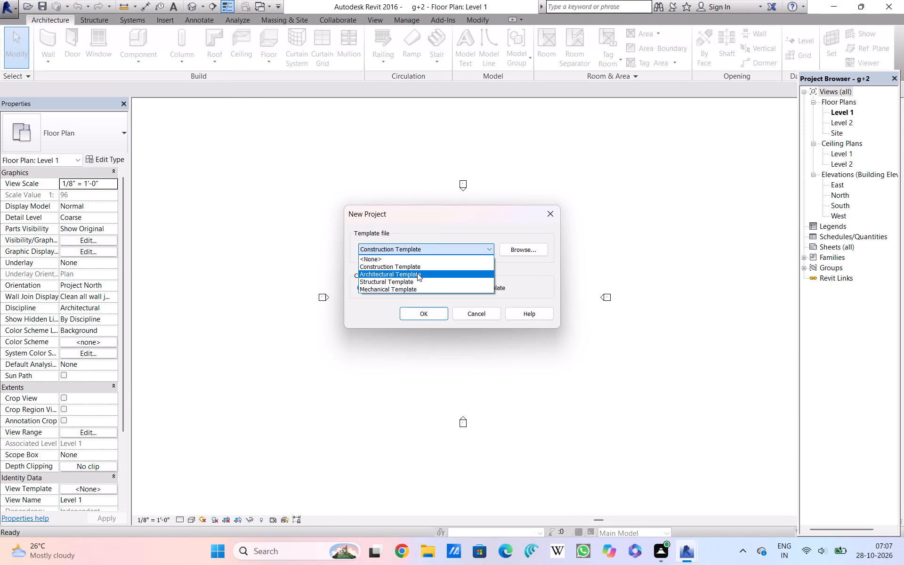
left_click(416, 275)
left_click(417, 309)
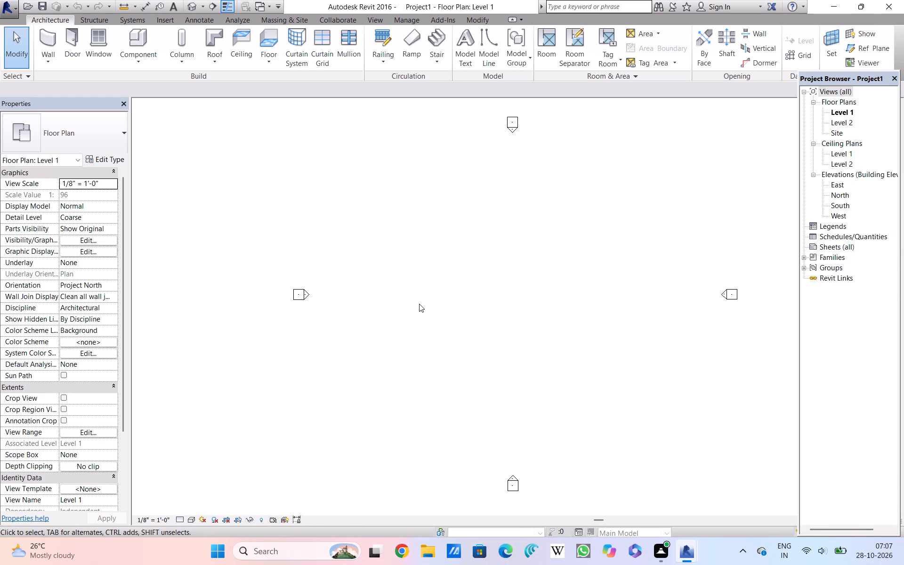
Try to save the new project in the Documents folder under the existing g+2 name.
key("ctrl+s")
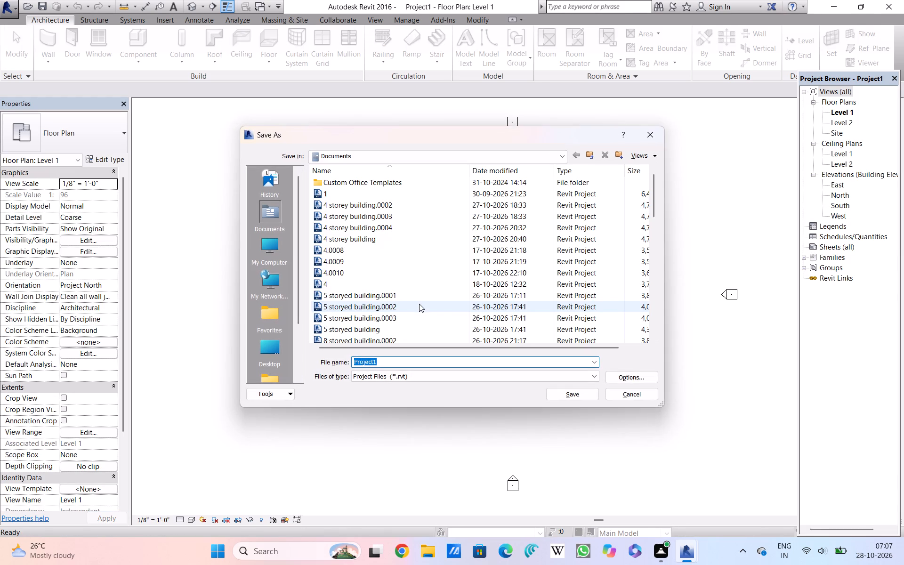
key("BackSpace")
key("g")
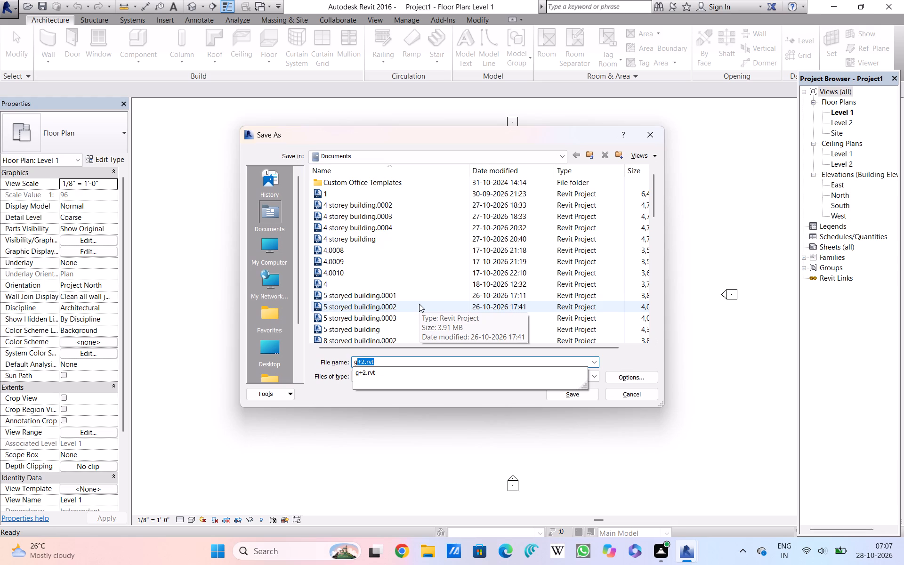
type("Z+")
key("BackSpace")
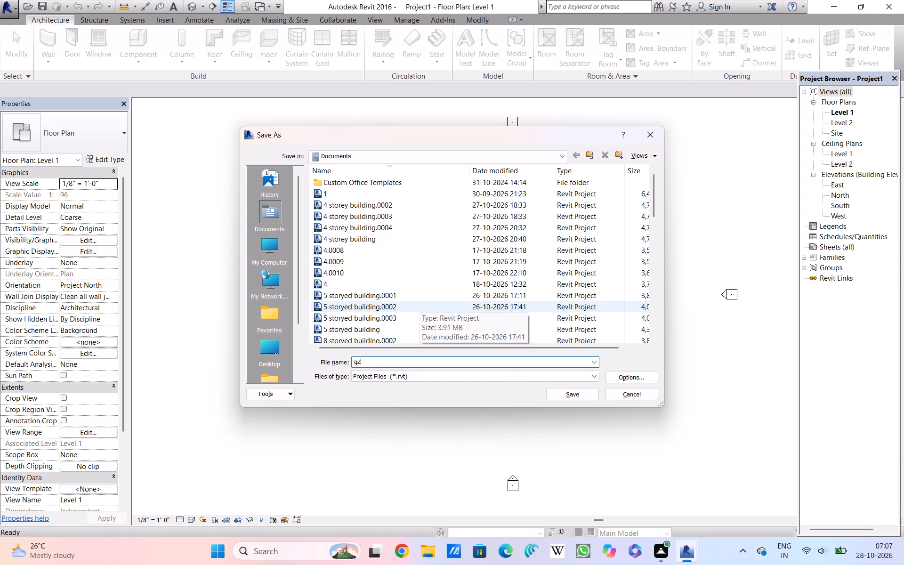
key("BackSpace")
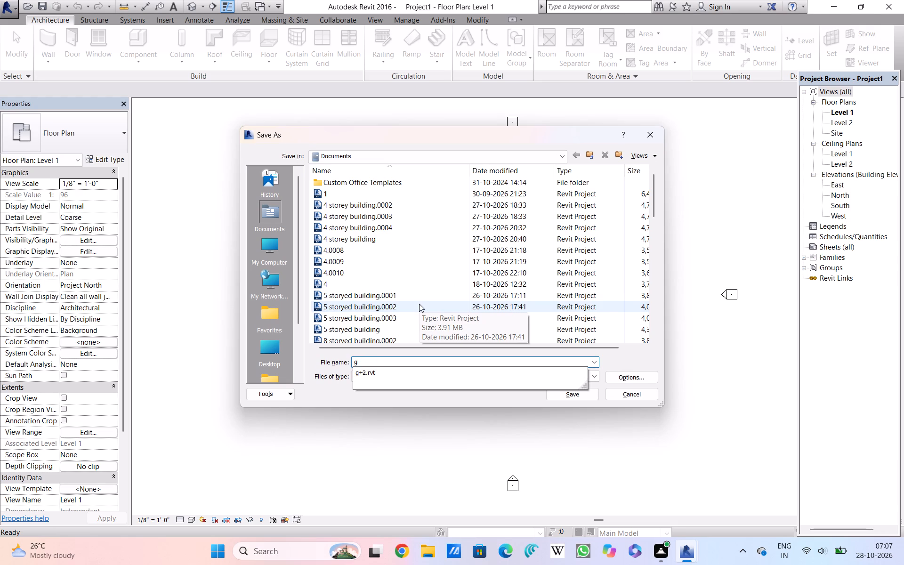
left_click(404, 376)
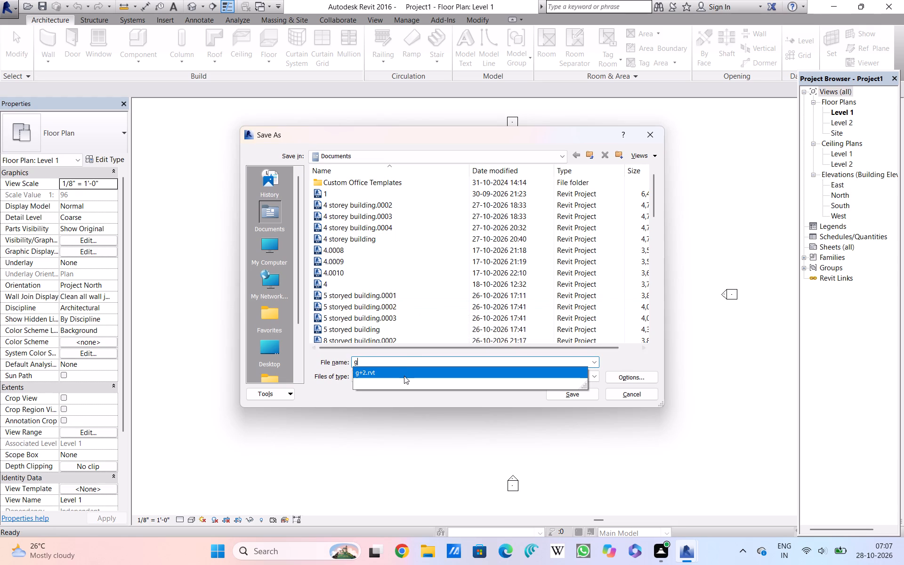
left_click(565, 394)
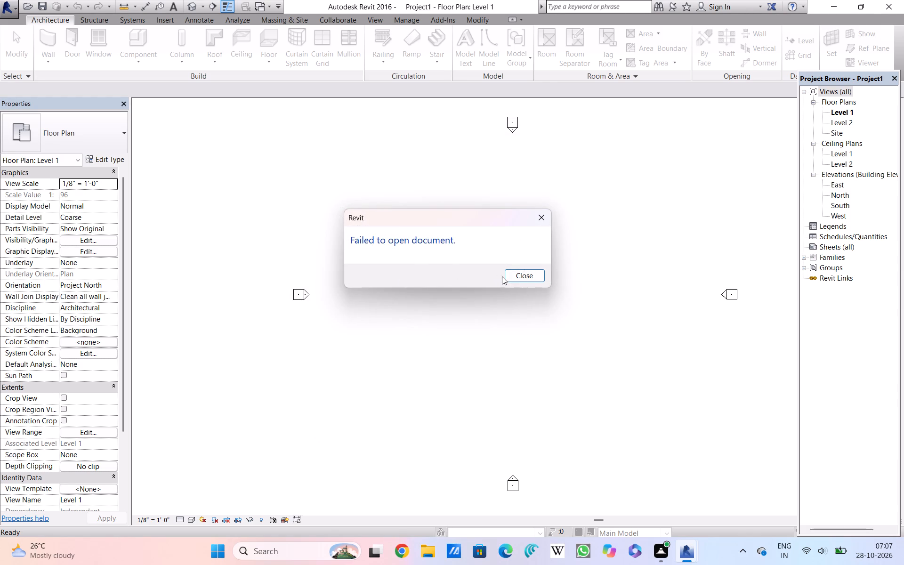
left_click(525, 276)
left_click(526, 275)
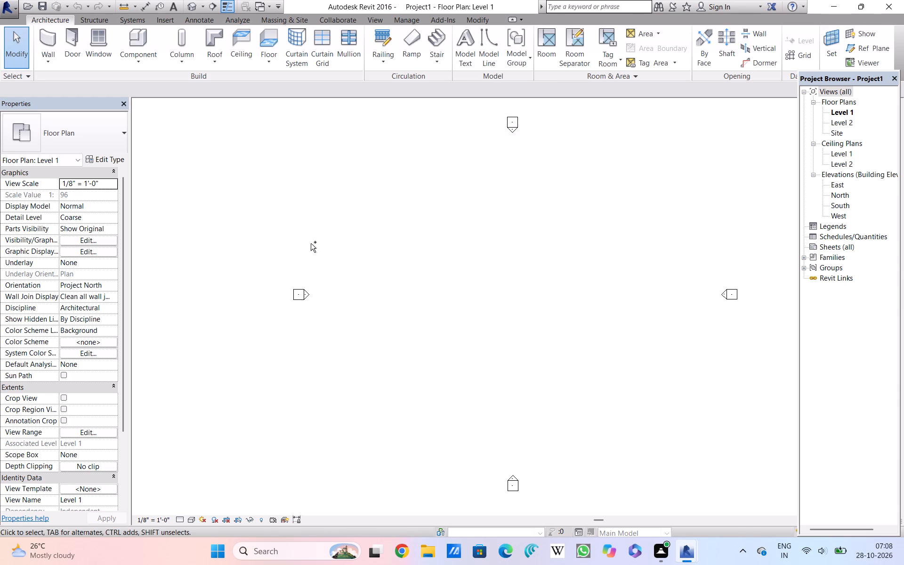
Save the new project in the Documents folder as g+3 modern house.
key("ctrl+s")
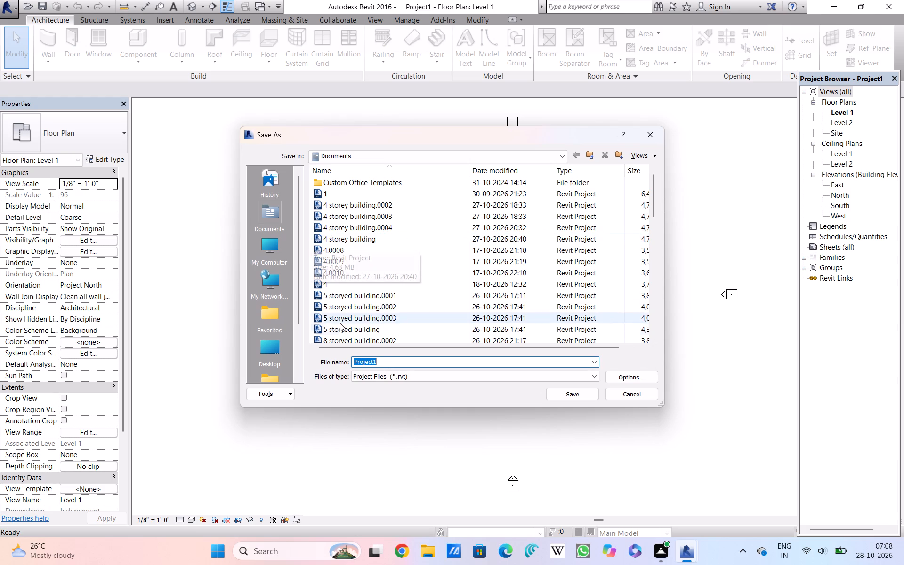
key("BackSpace")
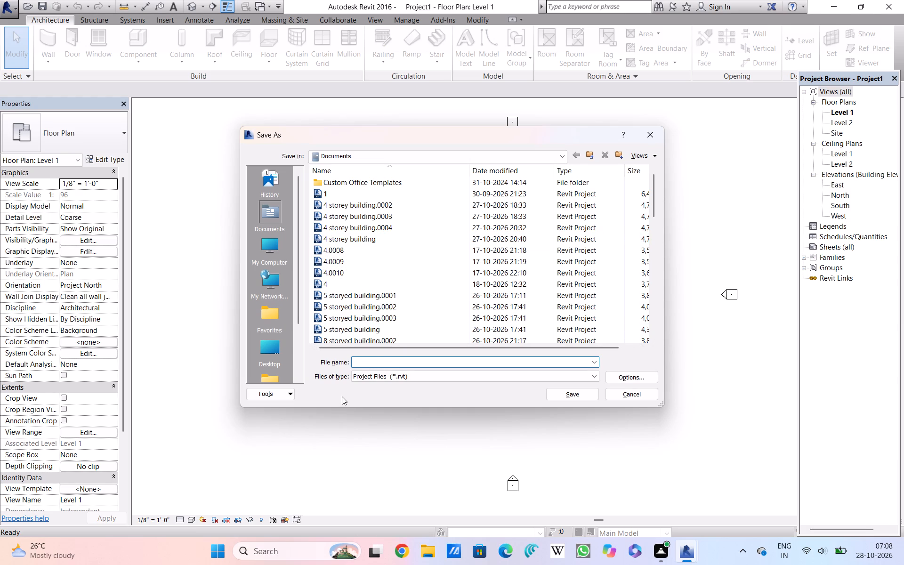
key("g")
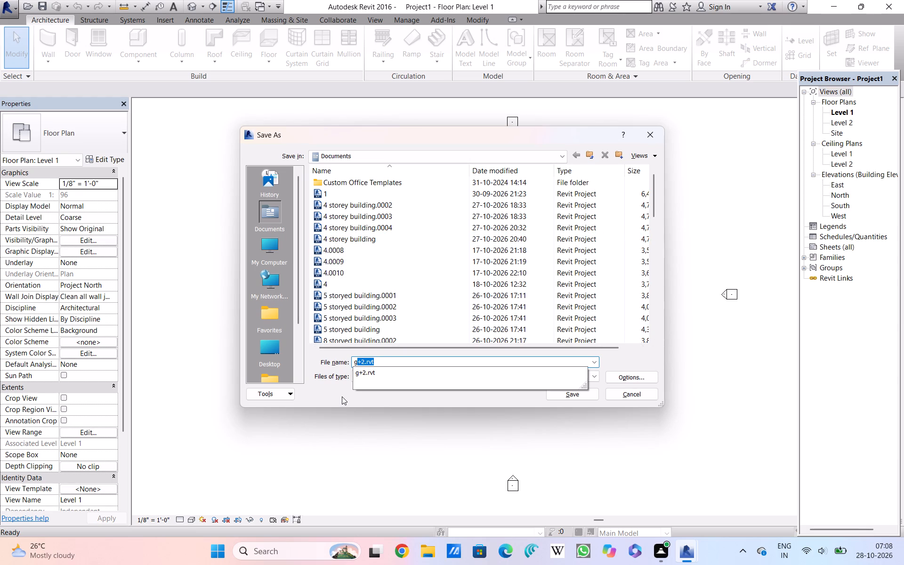
key("shift+plus")
type("3")
key("space")
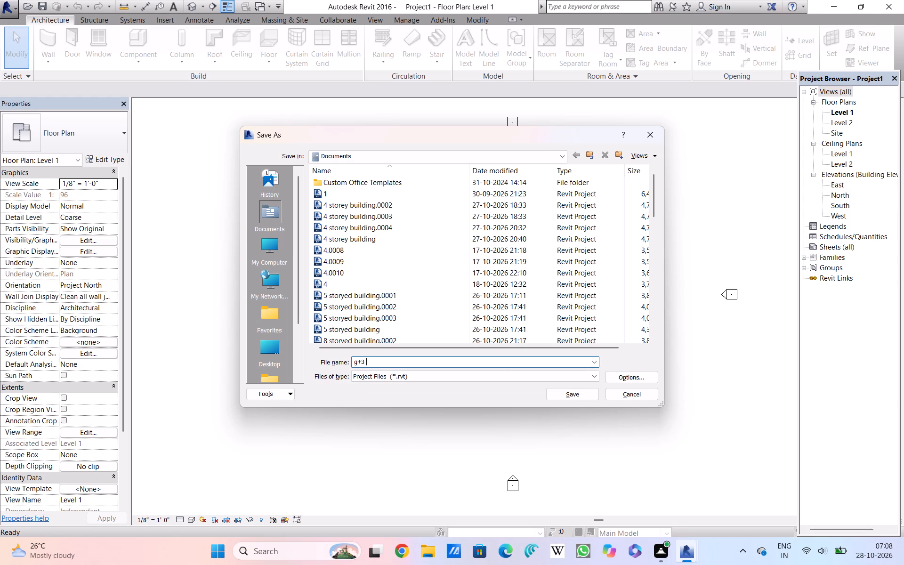
type("modern")
key("space")
type("hou")
type("se")
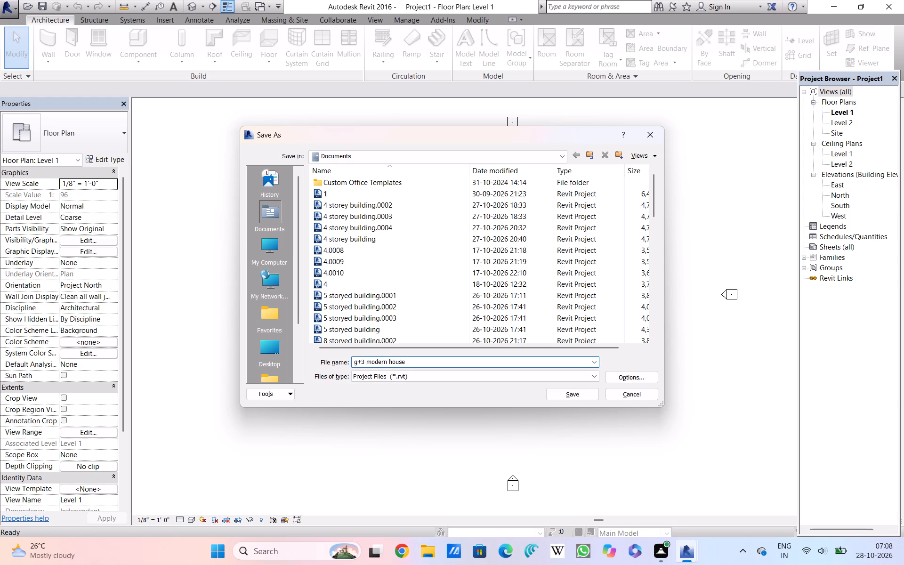
key("Return")
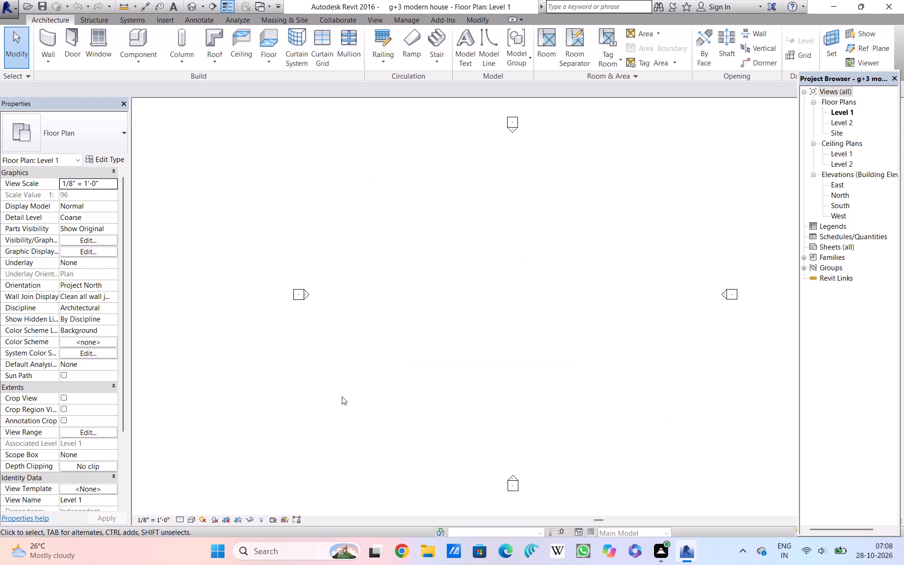
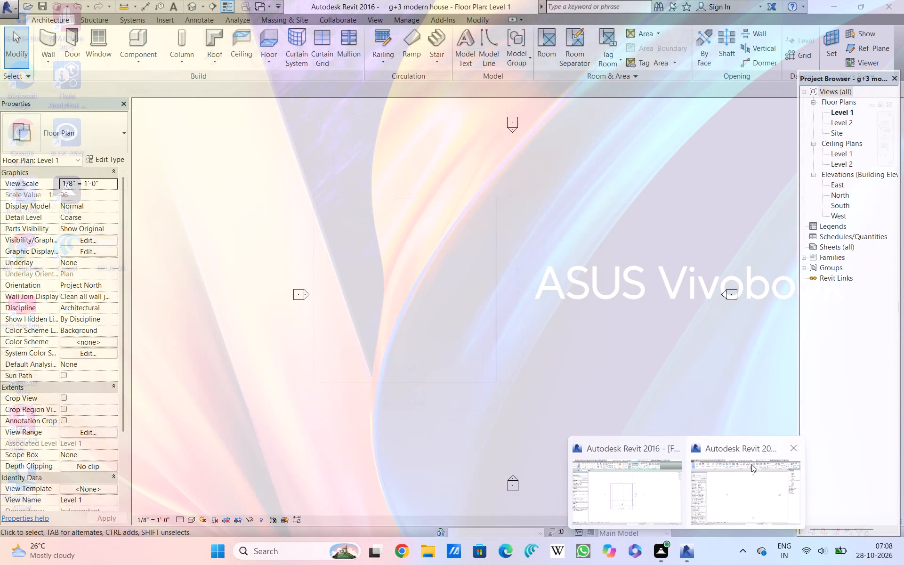
Close the g+3 modern house window and switch to the g+2 project window.
left_click(788, 447)
left_click(704, 475)
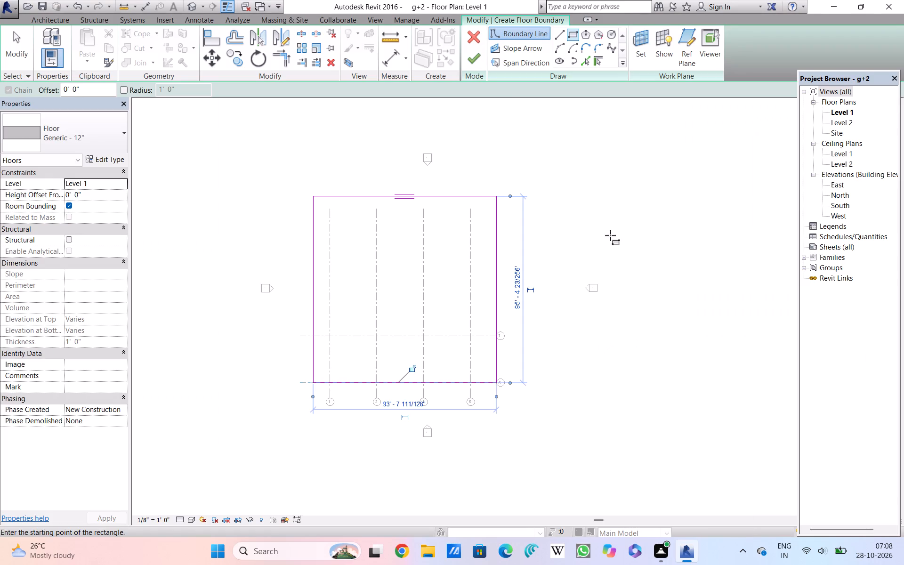
Finish the rectangular boundary sketch to create the Generic - 12" floor on Level 1.
double_click(466, 56)
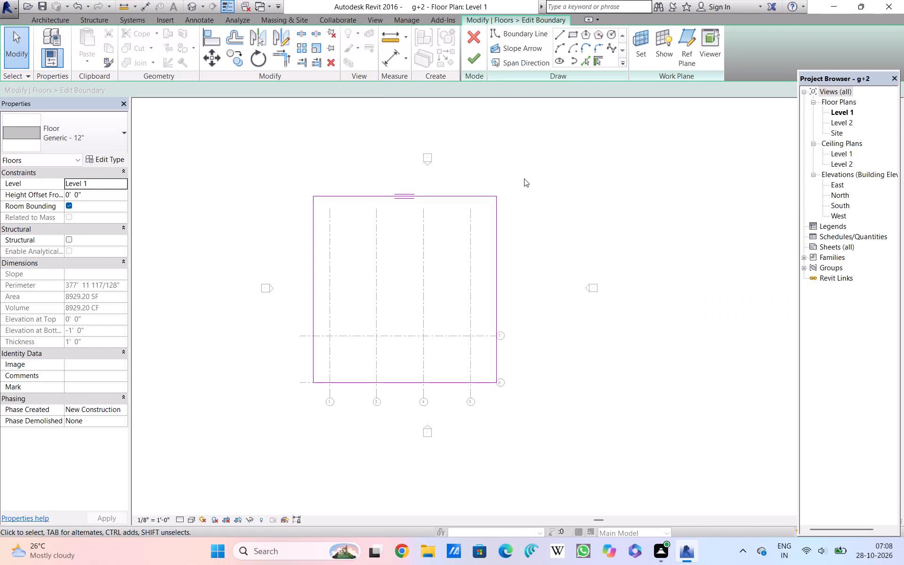
double_click(473, 57)
left_click(474, 56)
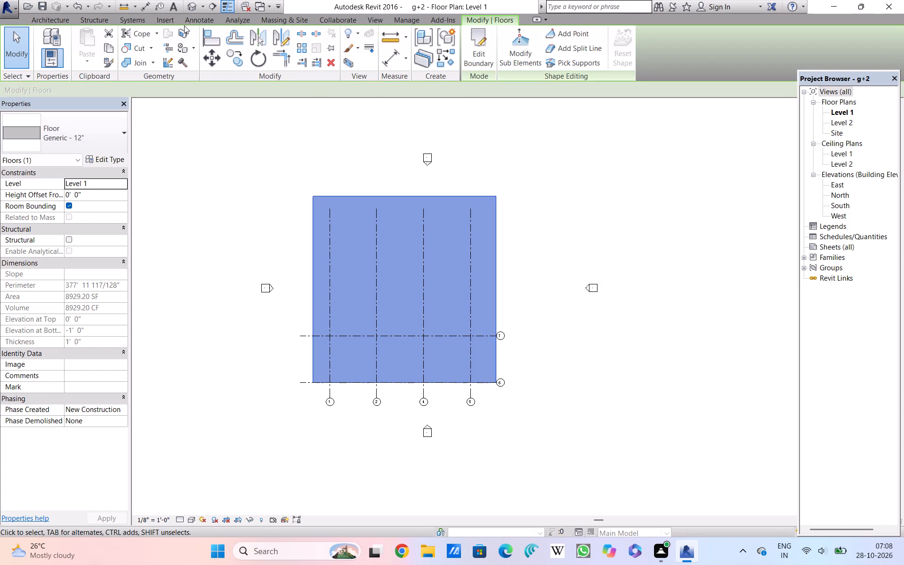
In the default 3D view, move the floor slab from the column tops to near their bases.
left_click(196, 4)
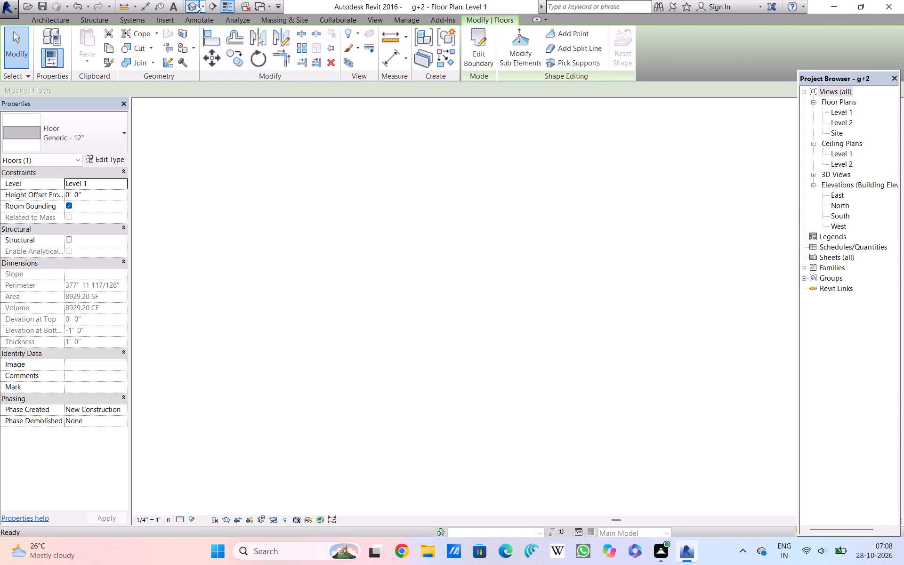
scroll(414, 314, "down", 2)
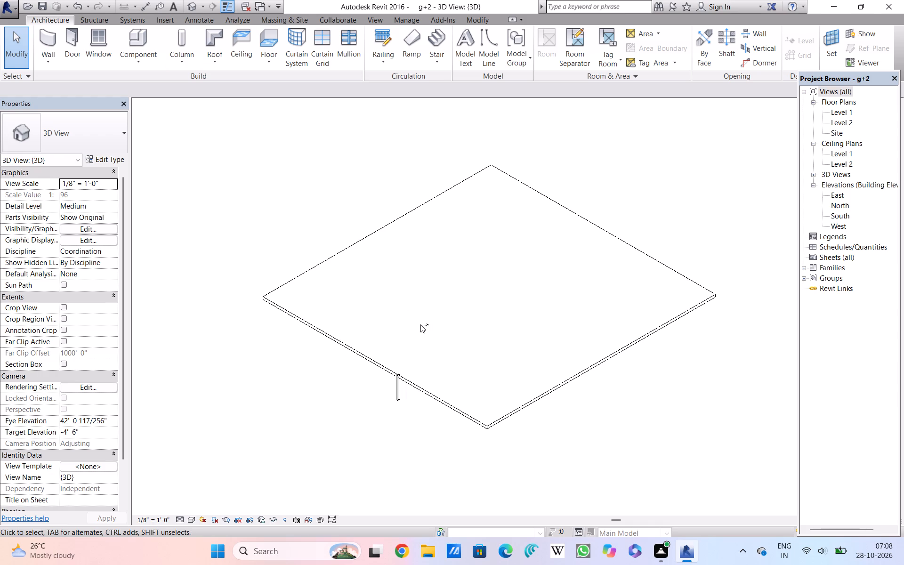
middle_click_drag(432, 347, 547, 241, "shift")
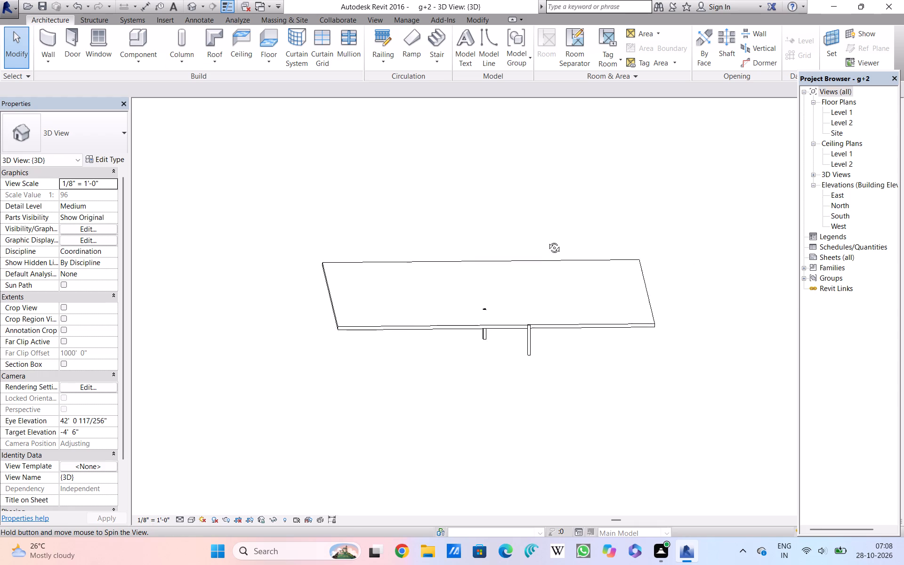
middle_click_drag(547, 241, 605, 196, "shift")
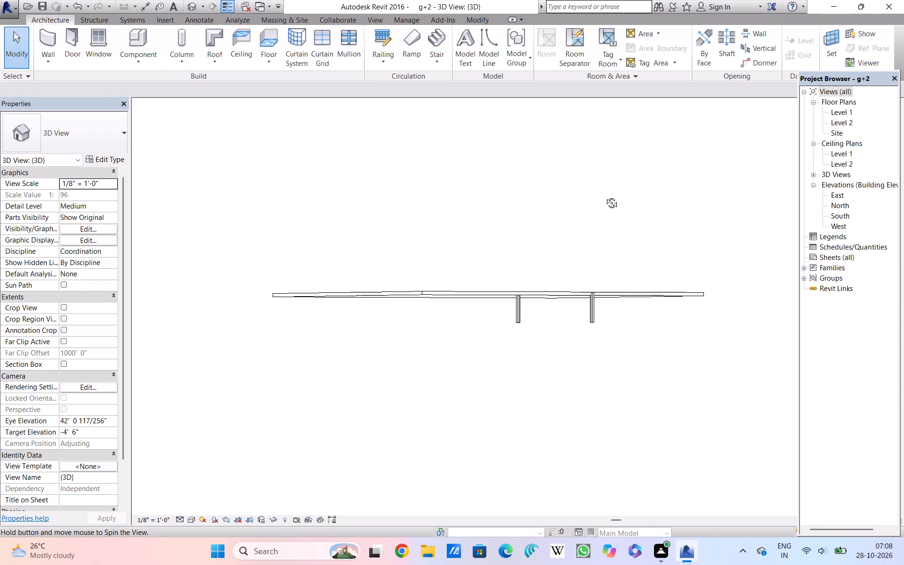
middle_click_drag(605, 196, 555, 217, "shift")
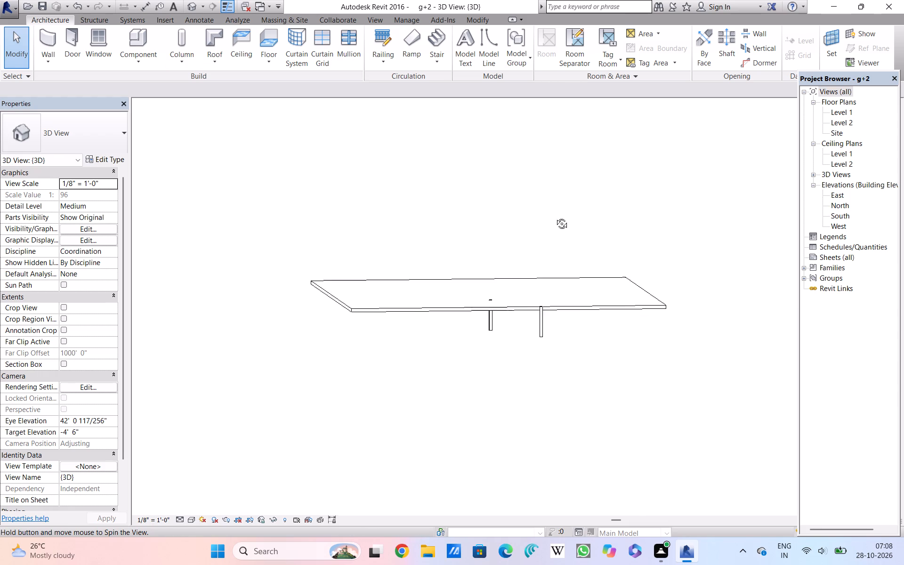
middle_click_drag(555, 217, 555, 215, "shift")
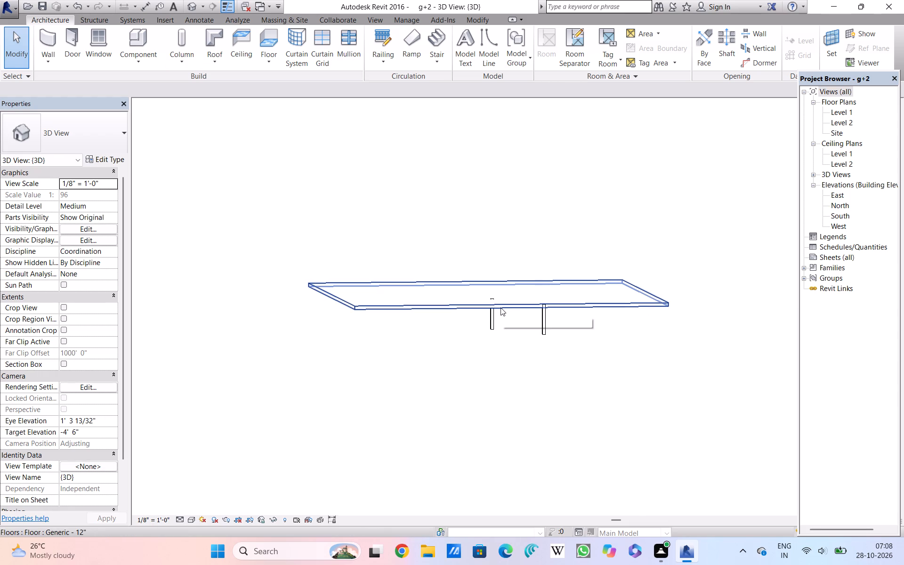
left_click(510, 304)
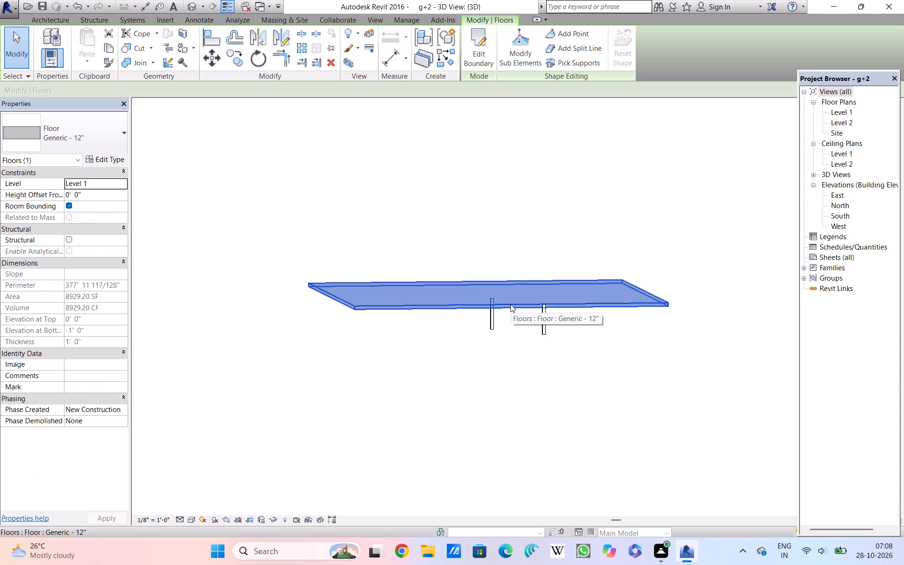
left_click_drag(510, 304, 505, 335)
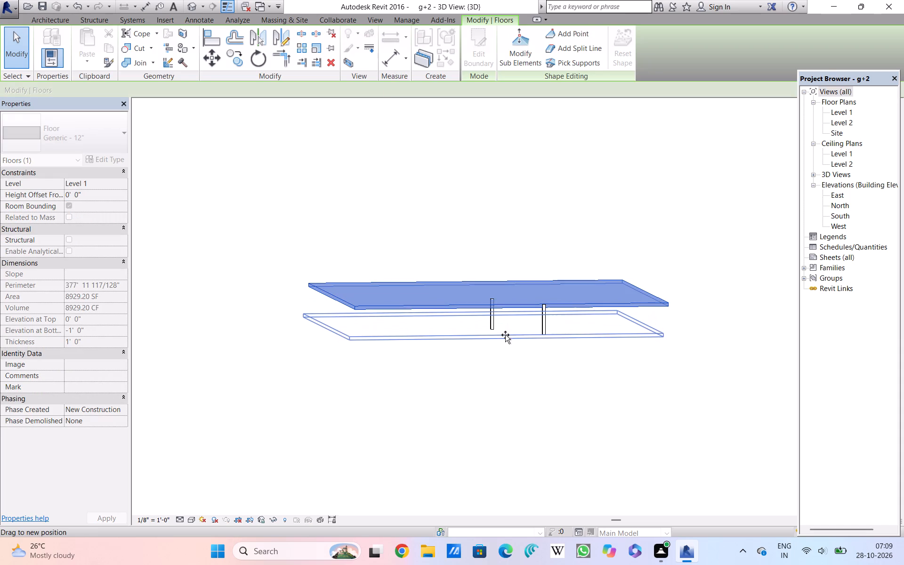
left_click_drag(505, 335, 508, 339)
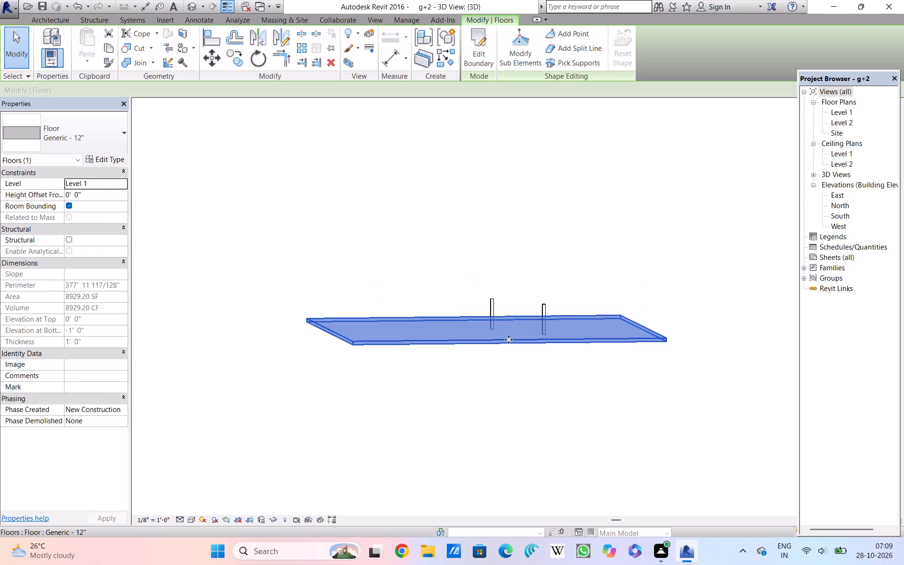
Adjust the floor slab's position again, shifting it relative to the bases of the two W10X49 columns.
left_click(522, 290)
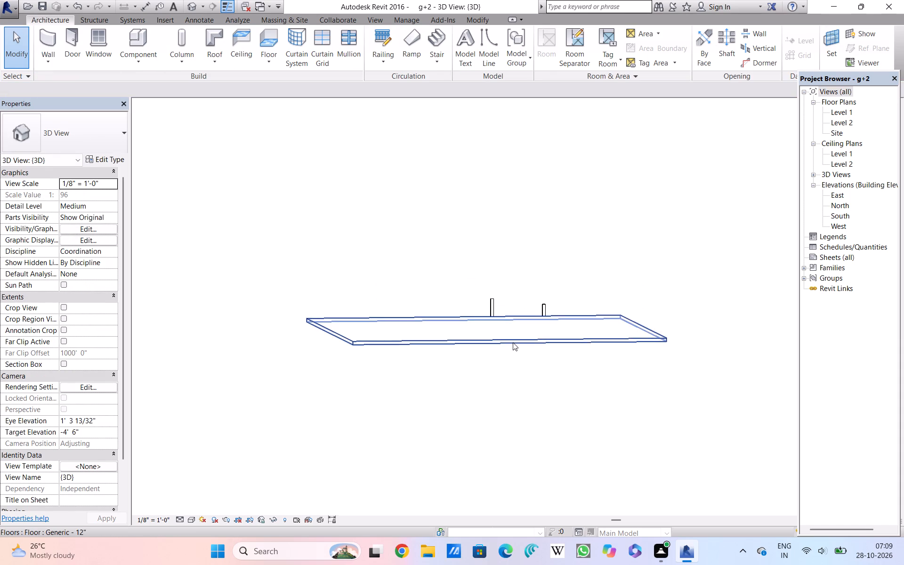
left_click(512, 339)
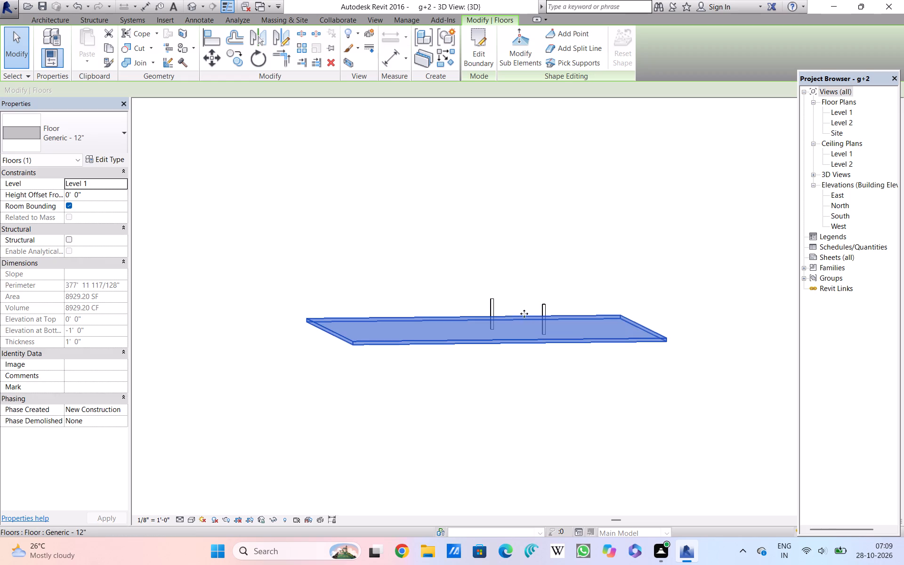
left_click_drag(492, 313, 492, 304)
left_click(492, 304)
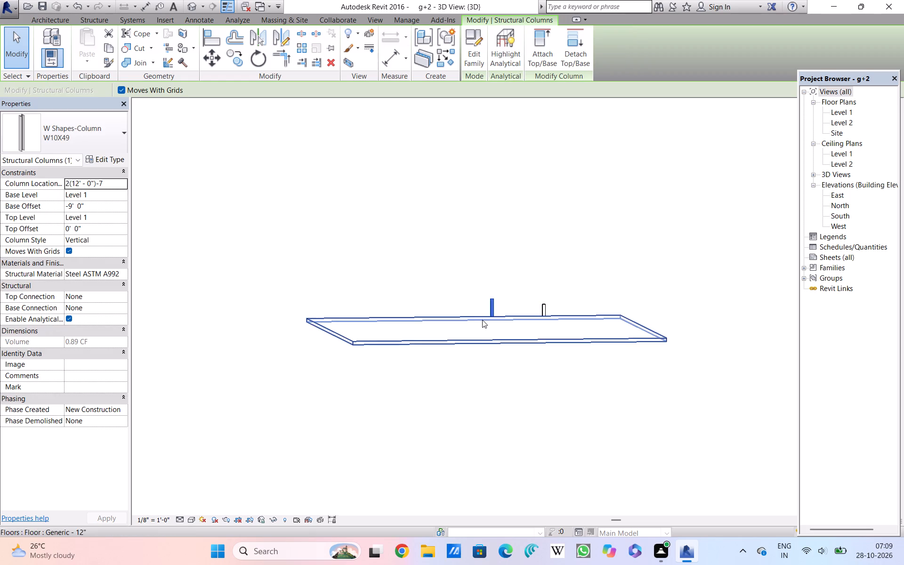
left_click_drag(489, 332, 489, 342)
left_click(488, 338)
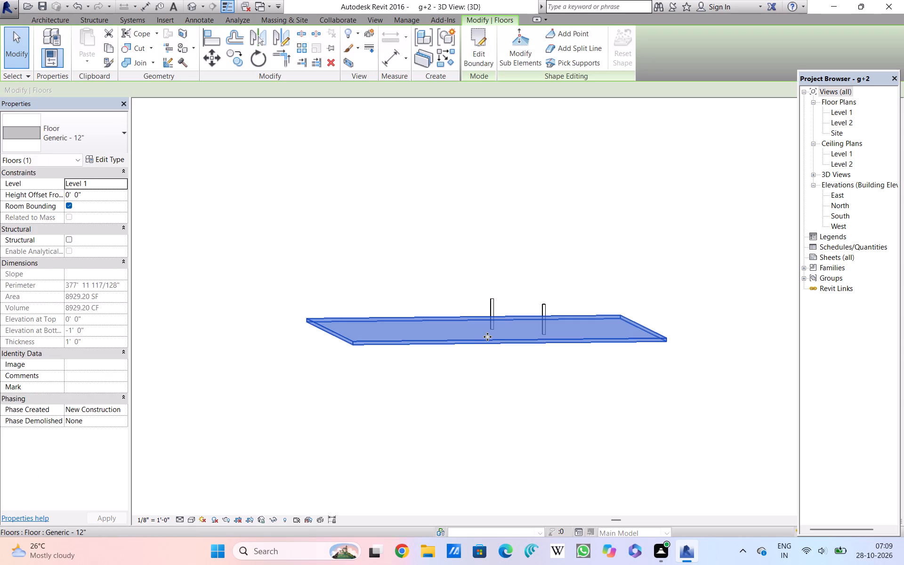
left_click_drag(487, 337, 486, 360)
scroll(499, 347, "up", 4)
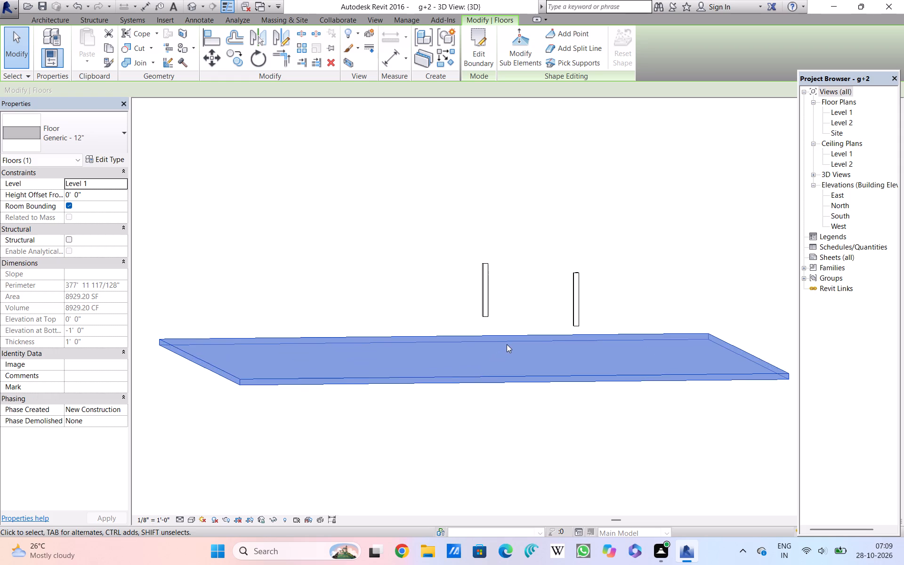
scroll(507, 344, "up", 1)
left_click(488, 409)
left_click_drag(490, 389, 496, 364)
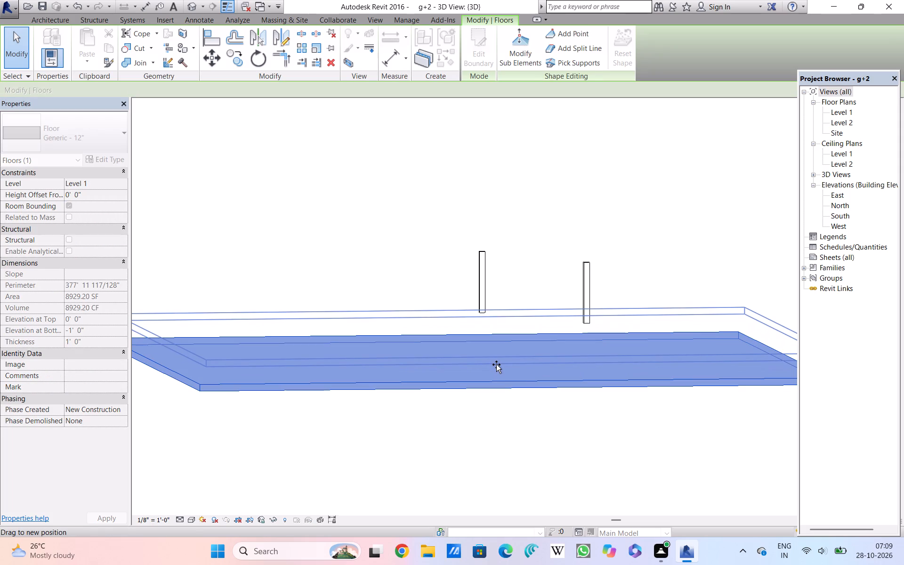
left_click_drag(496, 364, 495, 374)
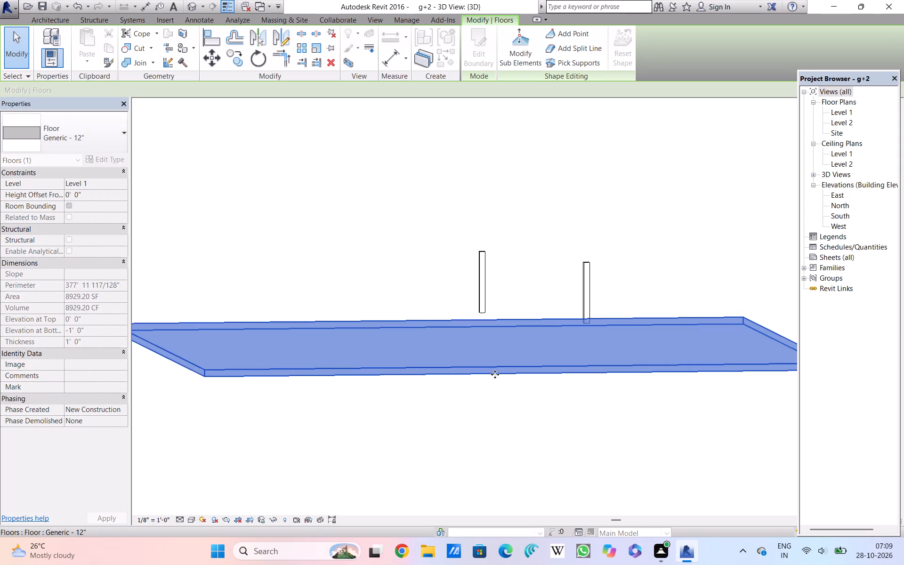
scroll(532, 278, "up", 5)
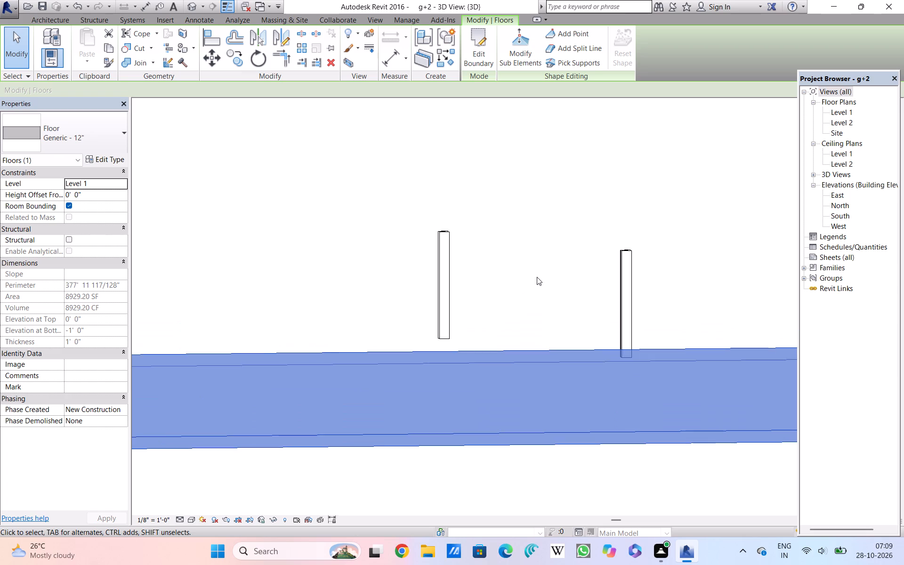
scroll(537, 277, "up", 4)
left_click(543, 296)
Delete the floor slab together with the two structural columns.
scroll(542, 298, "down", 3)
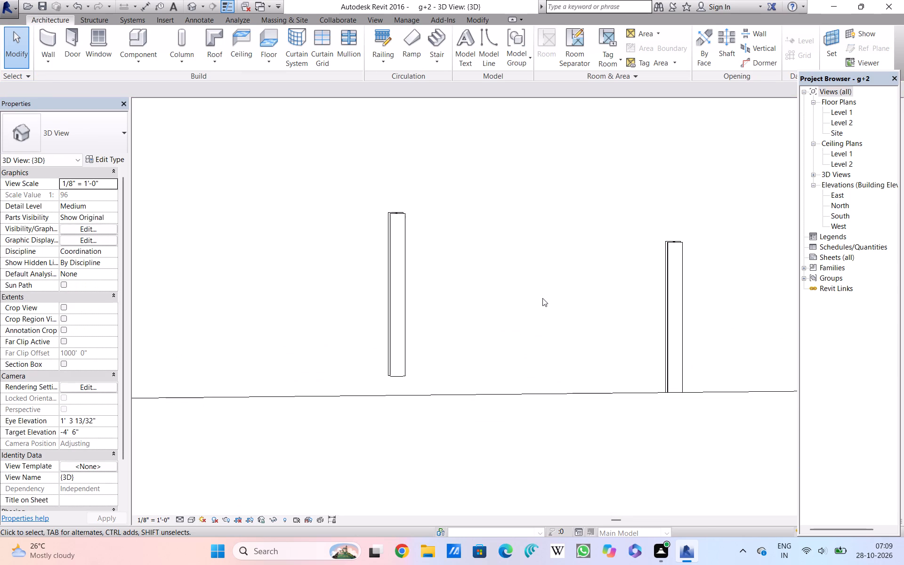
scroll(542, 298, "down", 11)
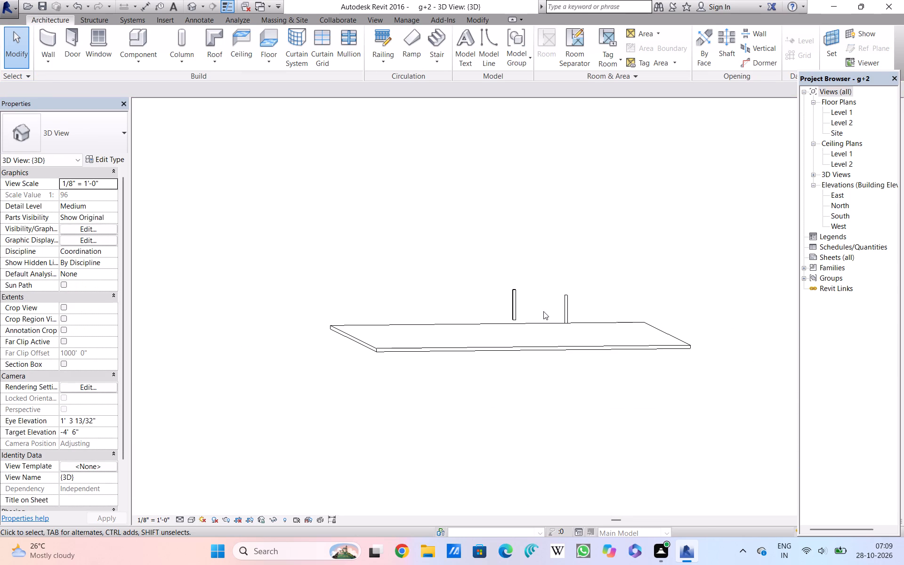
left_click_drag(596, 262, 483, 368)
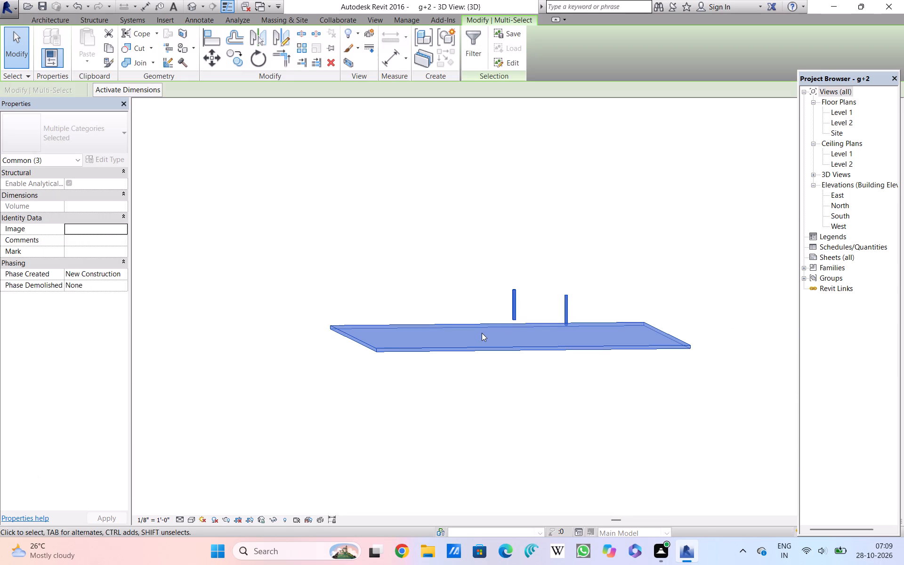
key("Delete")
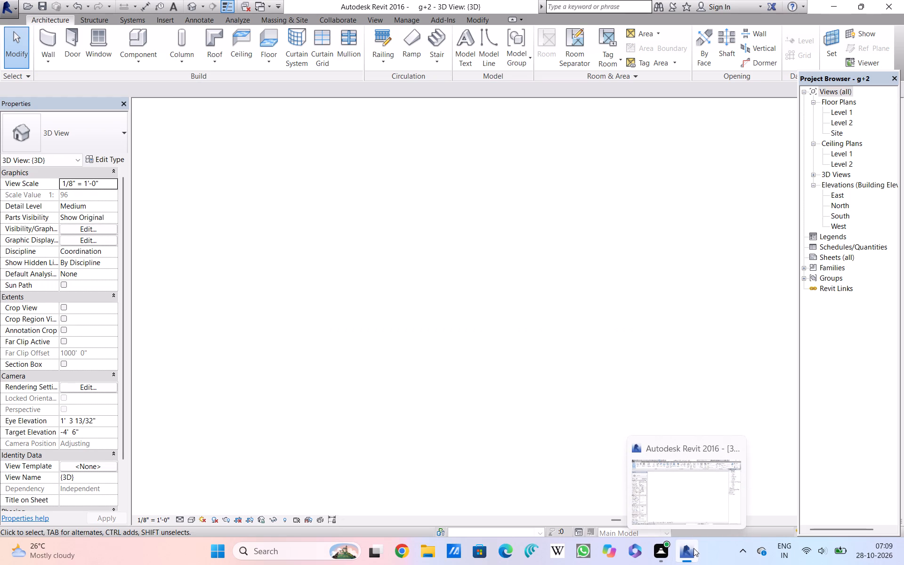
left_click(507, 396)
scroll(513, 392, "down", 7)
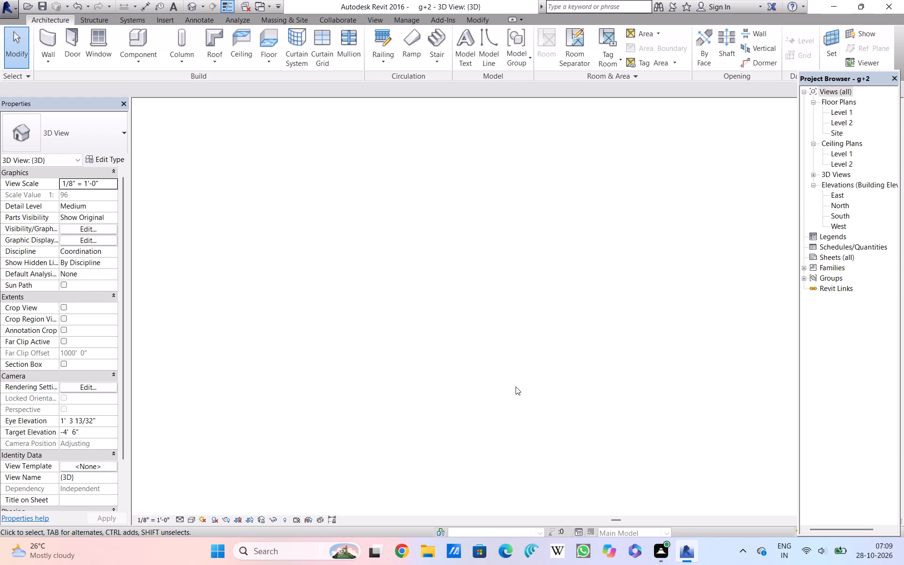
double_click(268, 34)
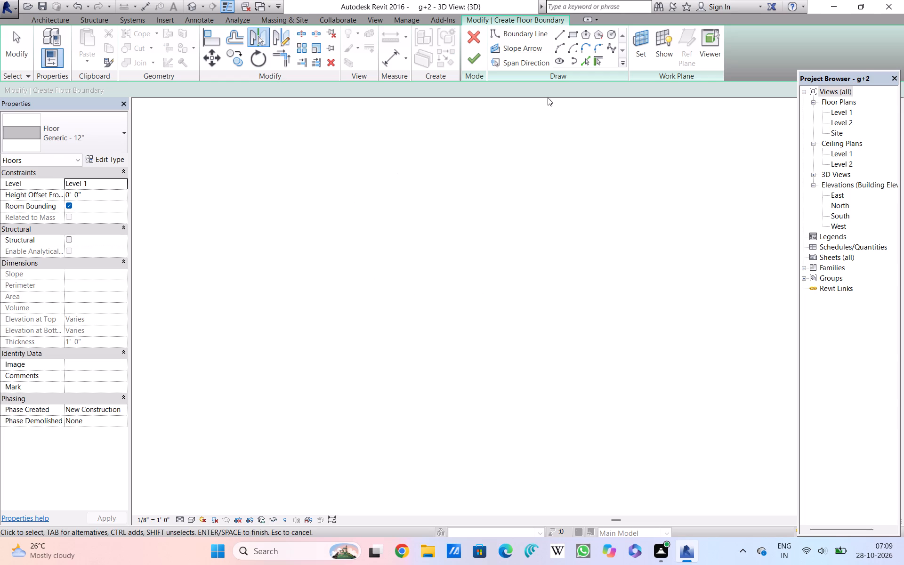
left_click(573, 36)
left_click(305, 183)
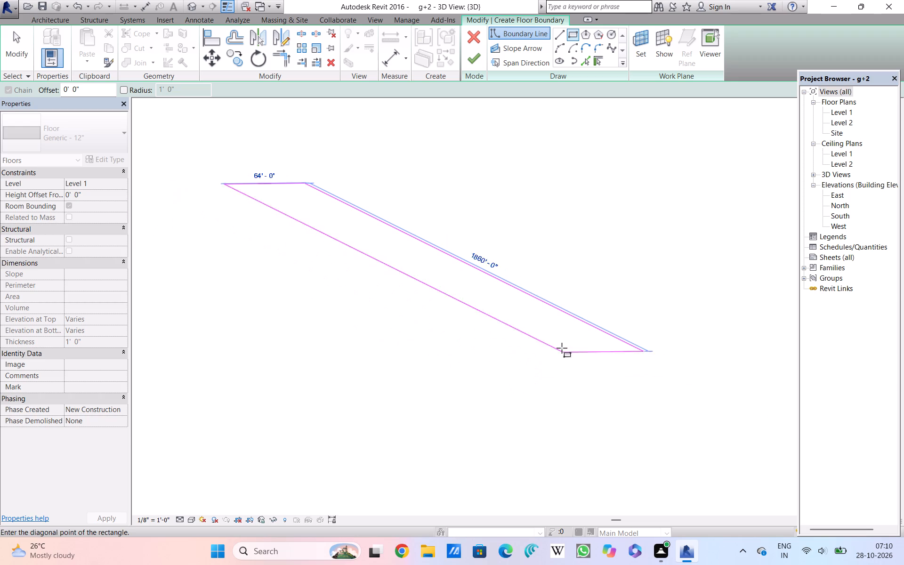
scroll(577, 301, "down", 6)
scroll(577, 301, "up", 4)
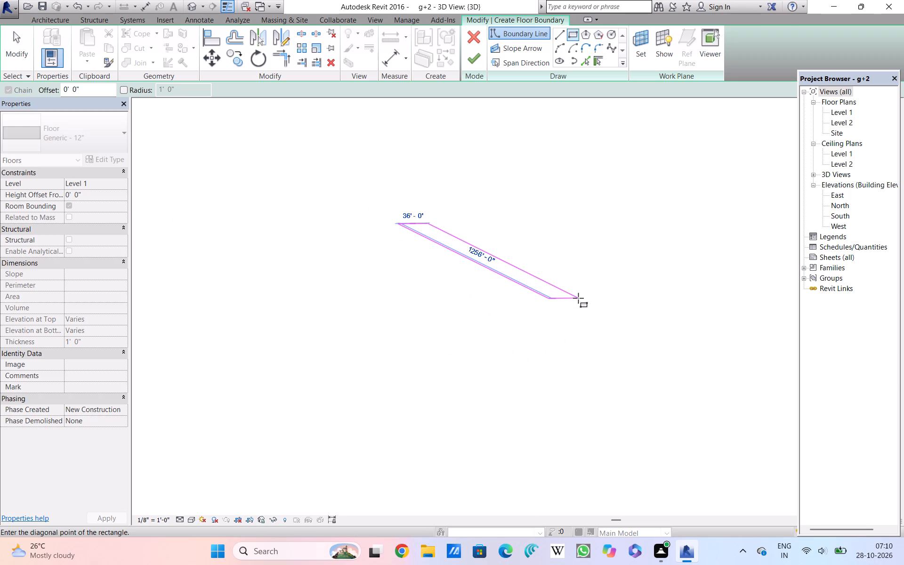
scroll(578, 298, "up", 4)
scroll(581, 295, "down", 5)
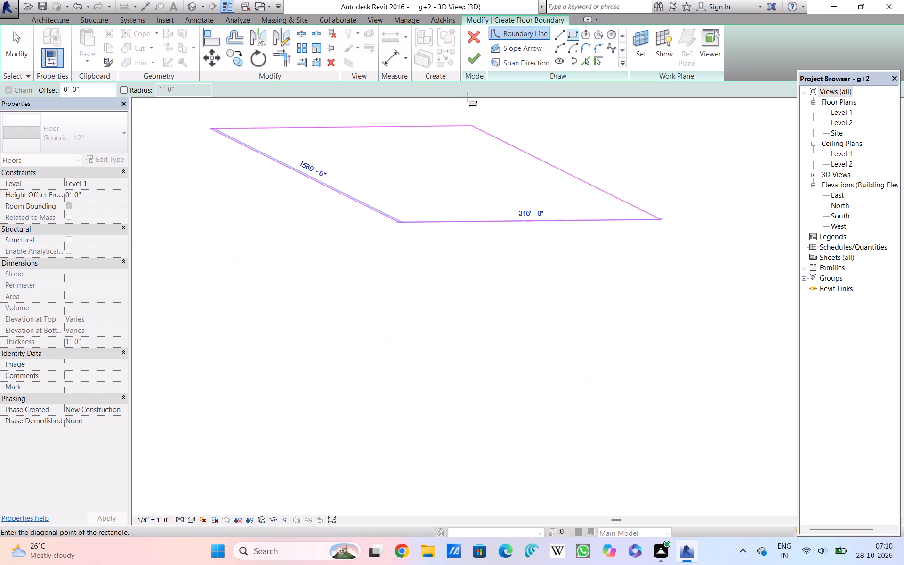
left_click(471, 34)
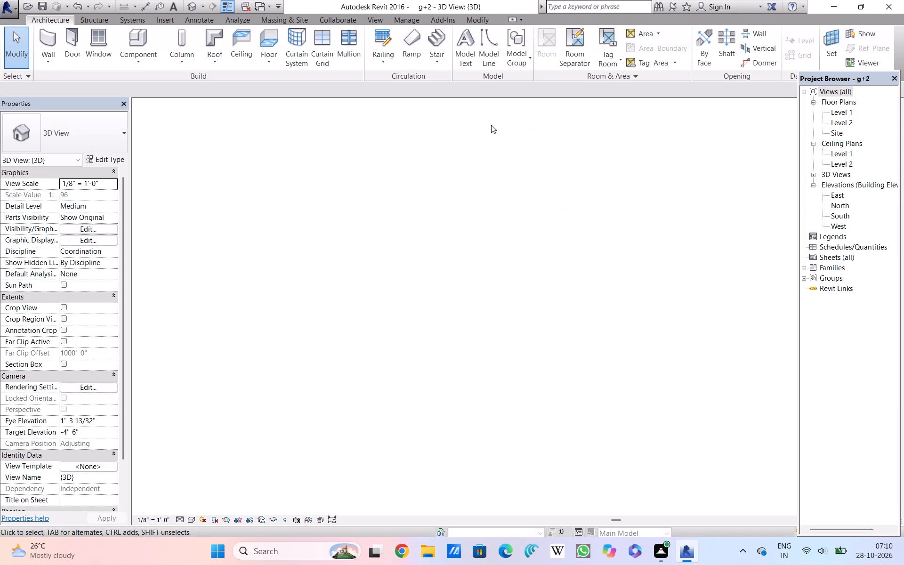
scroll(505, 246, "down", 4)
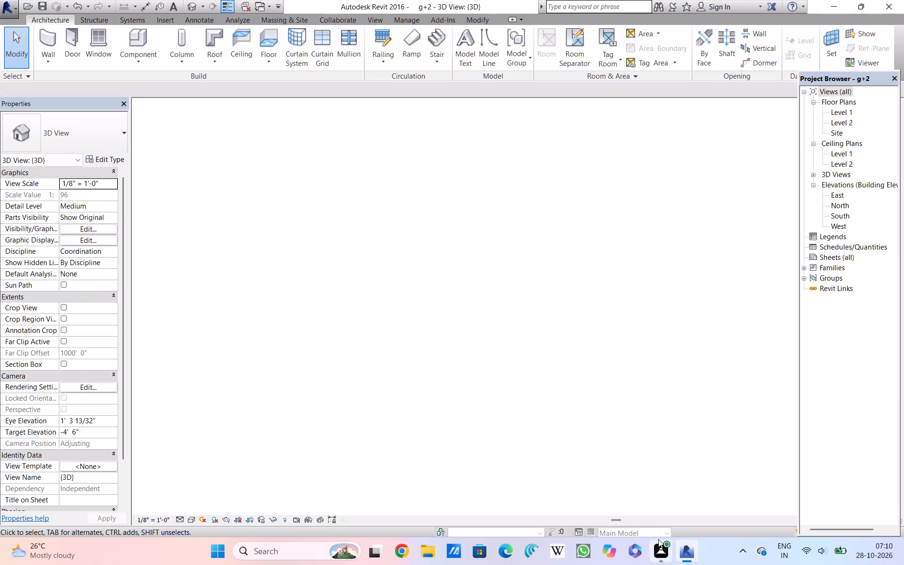
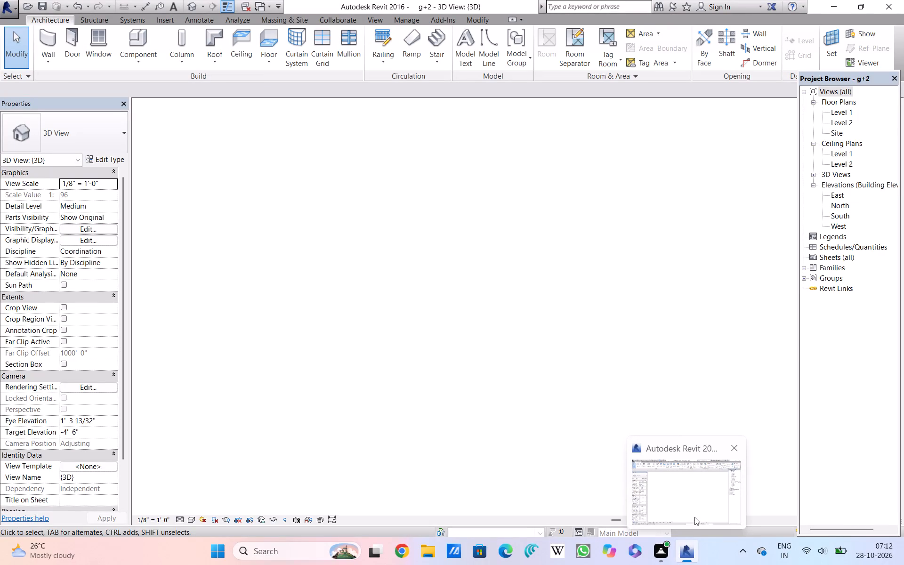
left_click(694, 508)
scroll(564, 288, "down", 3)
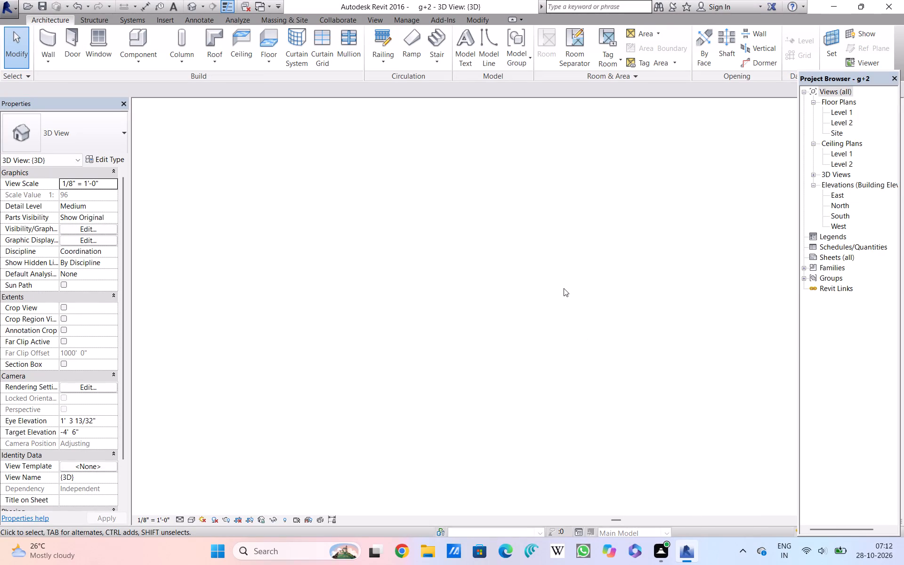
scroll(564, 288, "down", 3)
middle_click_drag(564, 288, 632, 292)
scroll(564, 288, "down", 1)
Look through the saved project files in the Documents folder without opening any of them.
left_click(32, 4)
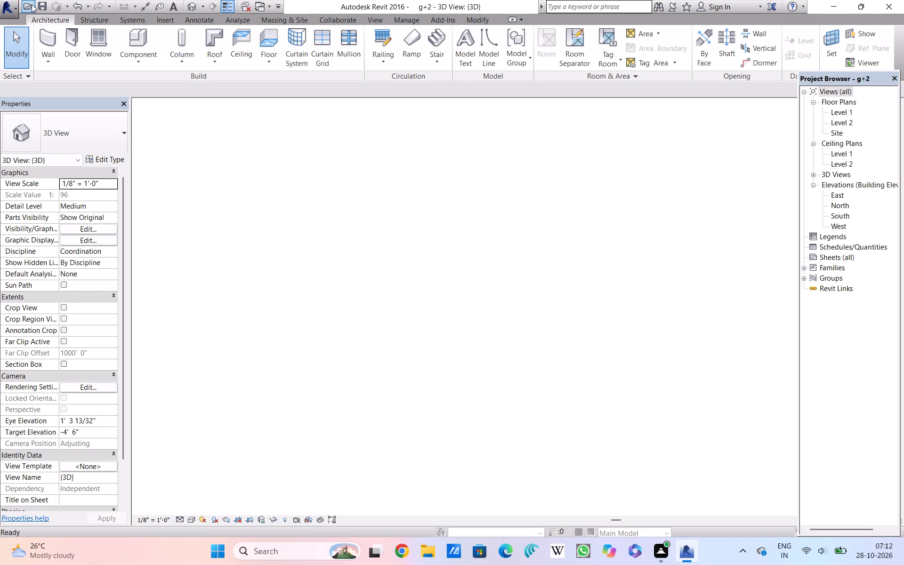
scroll(373, 265, "down", 6)
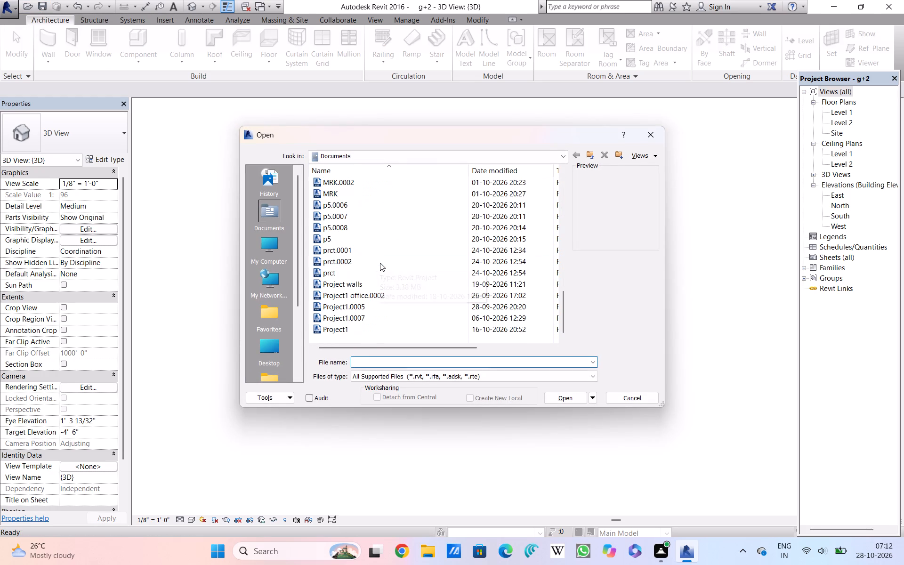
scroll(380, 263, "down", 4)
scroll(386, 288, "up", 2)
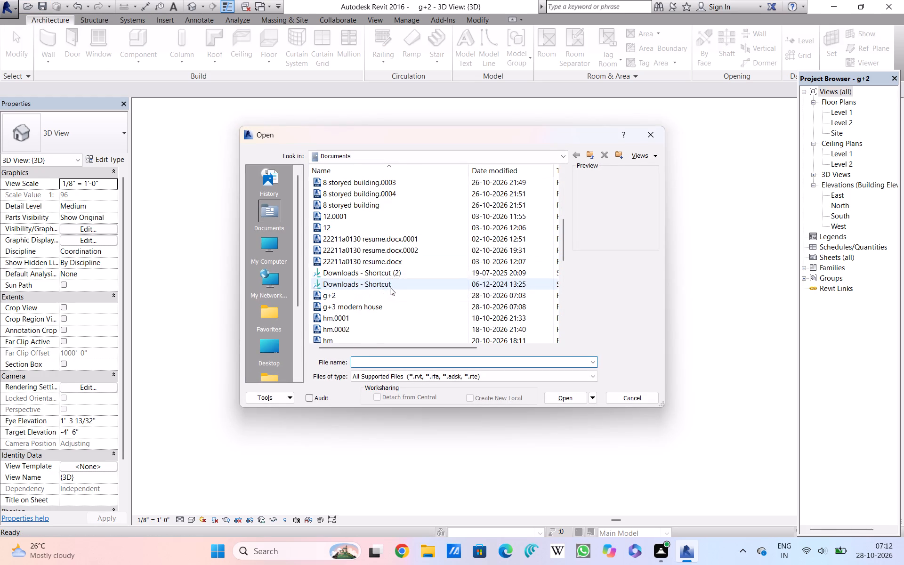
scroll(390, 287, "down", 4)
scroll(371, 326, "up", 6)
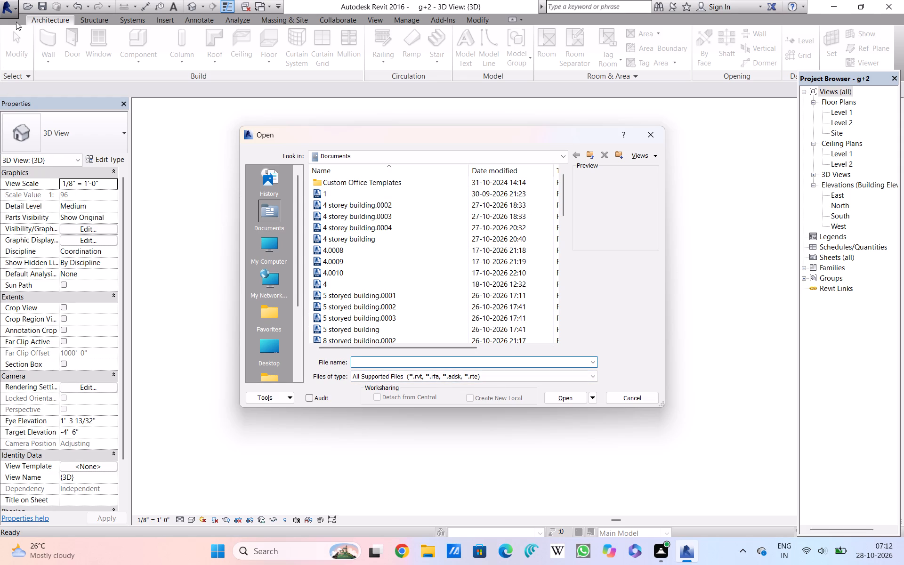
left_click(13, 9)
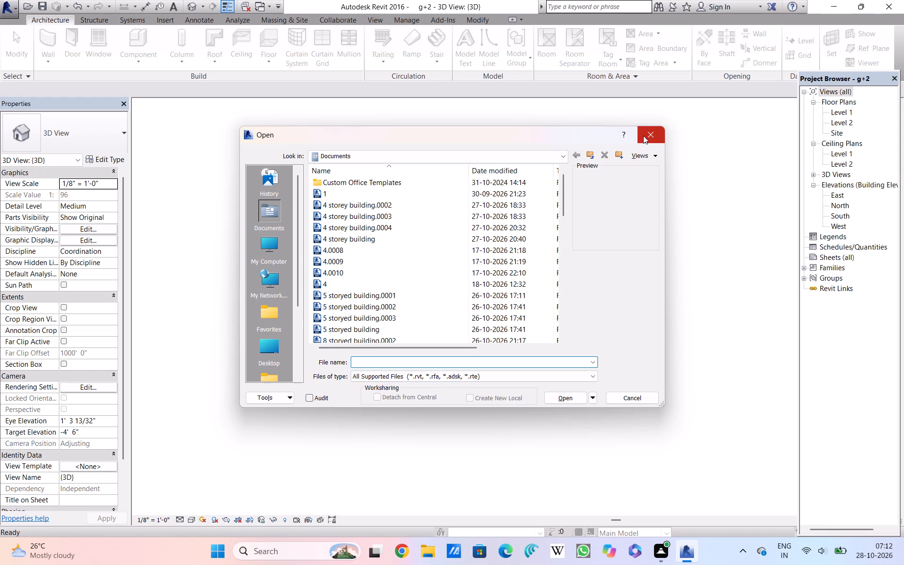
left_click(648, 138)
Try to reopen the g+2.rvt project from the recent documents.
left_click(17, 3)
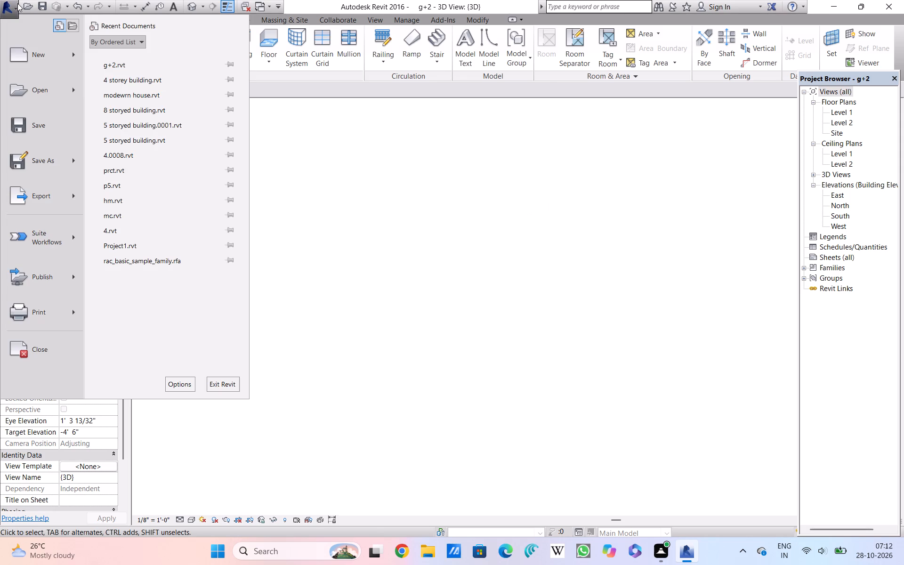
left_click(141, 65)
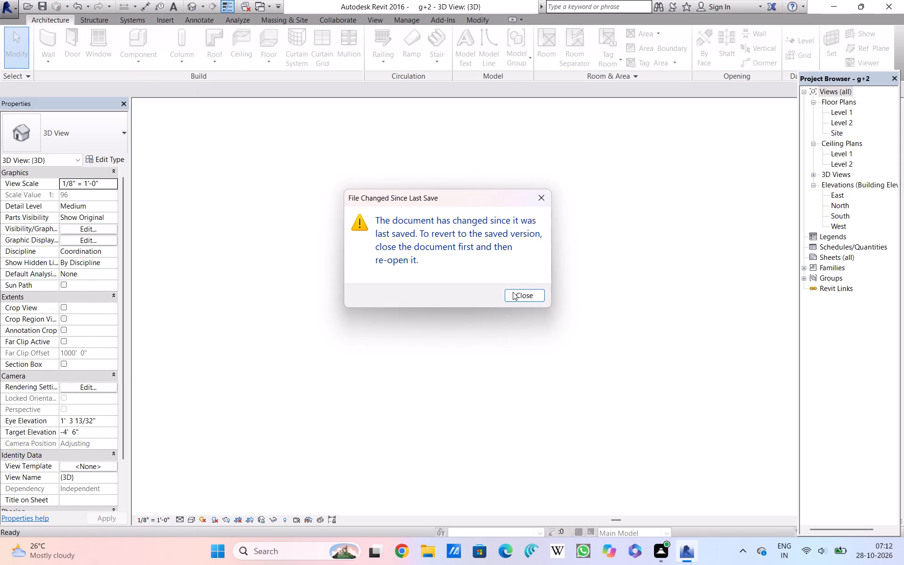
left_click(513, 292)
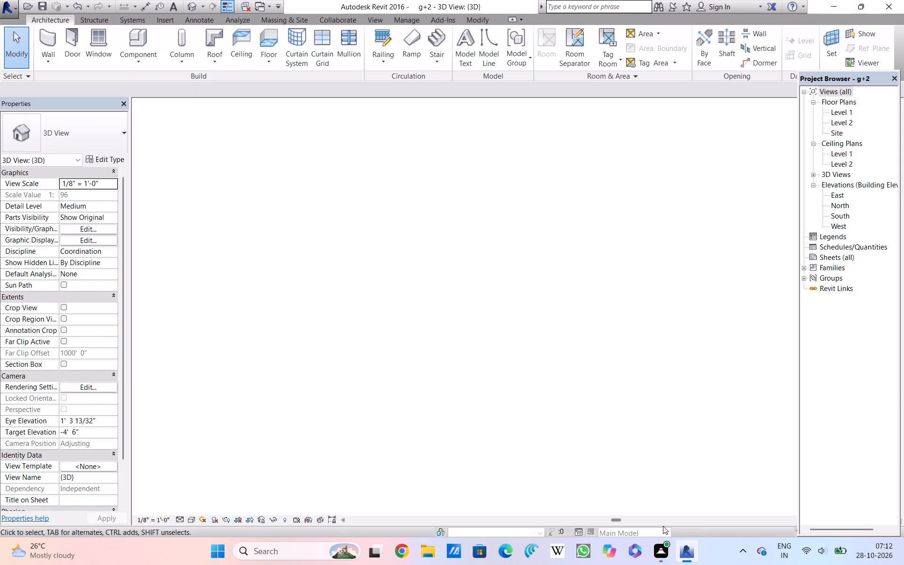
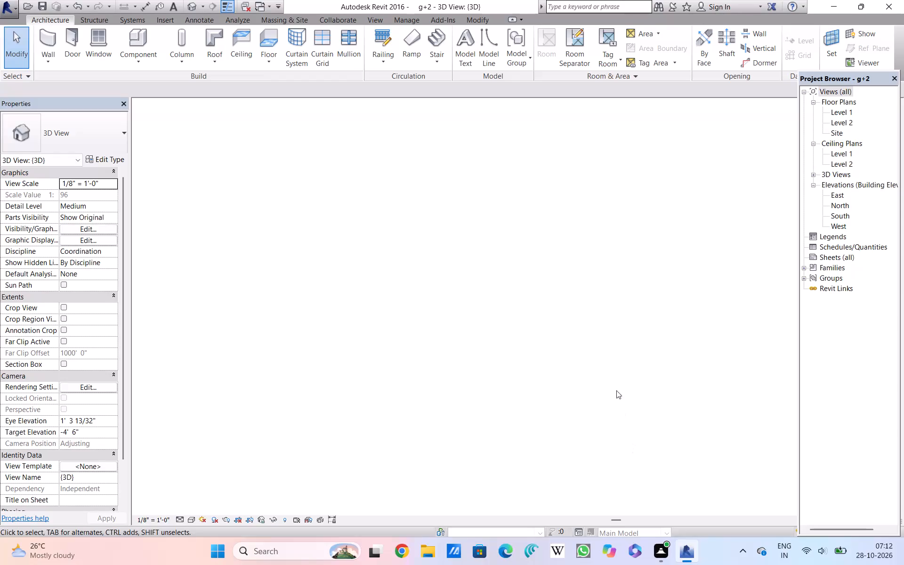
Create a new project from the Construction Template.
left_click(6, 7)
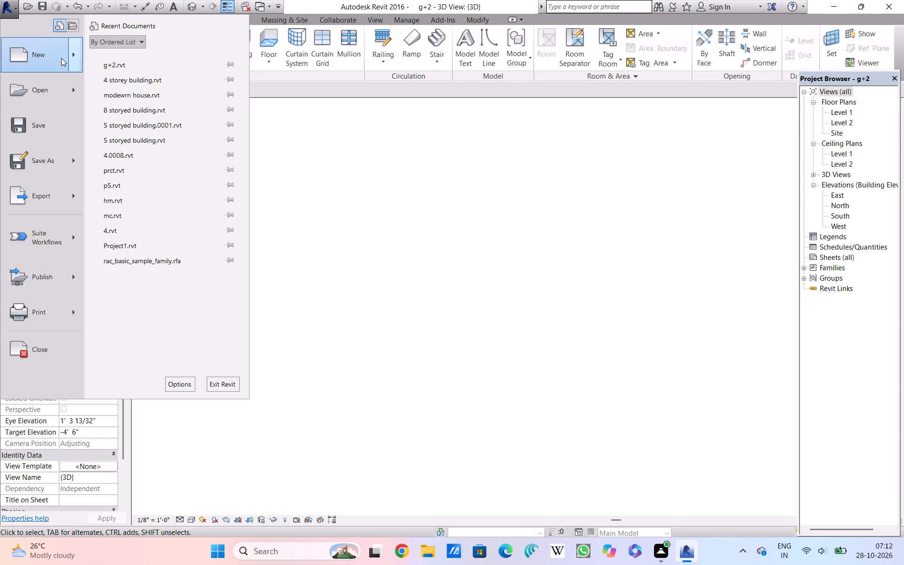
left_click(28, 65)
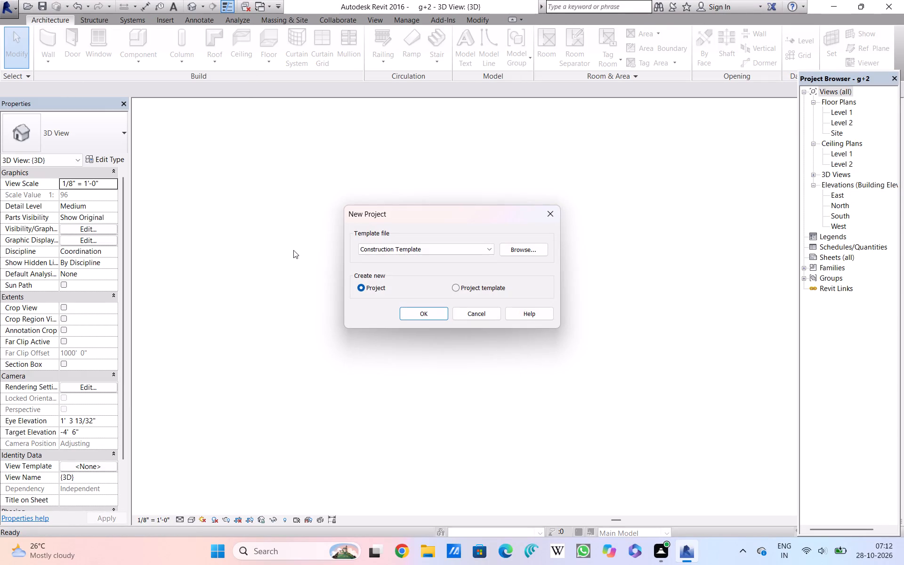
left_click(408, 246)
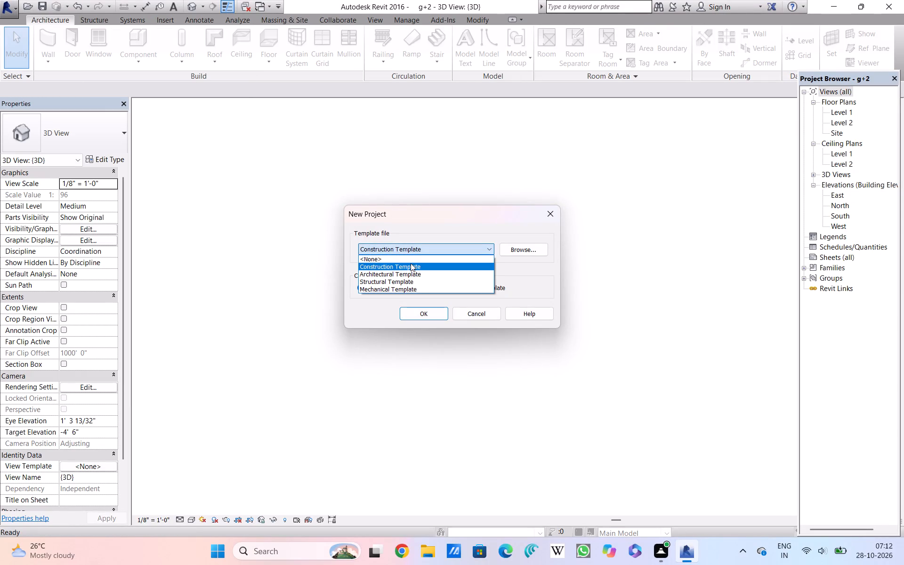
left_click(407, 271)
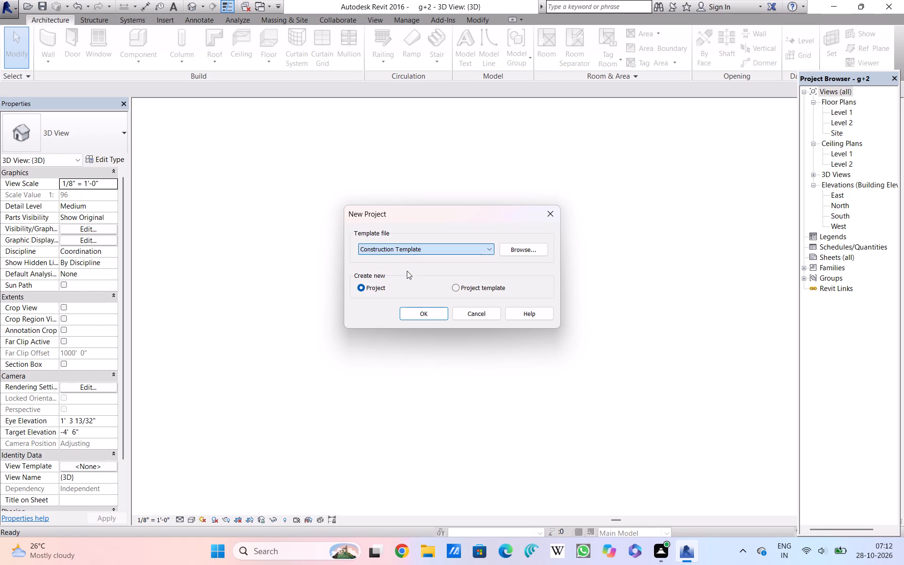
left_click(416, 318)
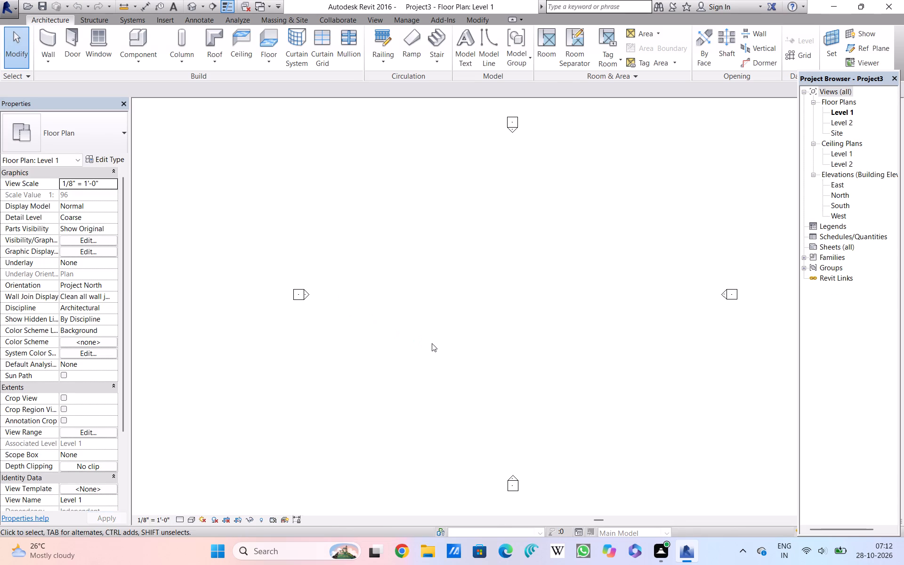
Save the new project in Documents as g+3 modern house.rvt, replacing the existing file.
key("ctrl+s")
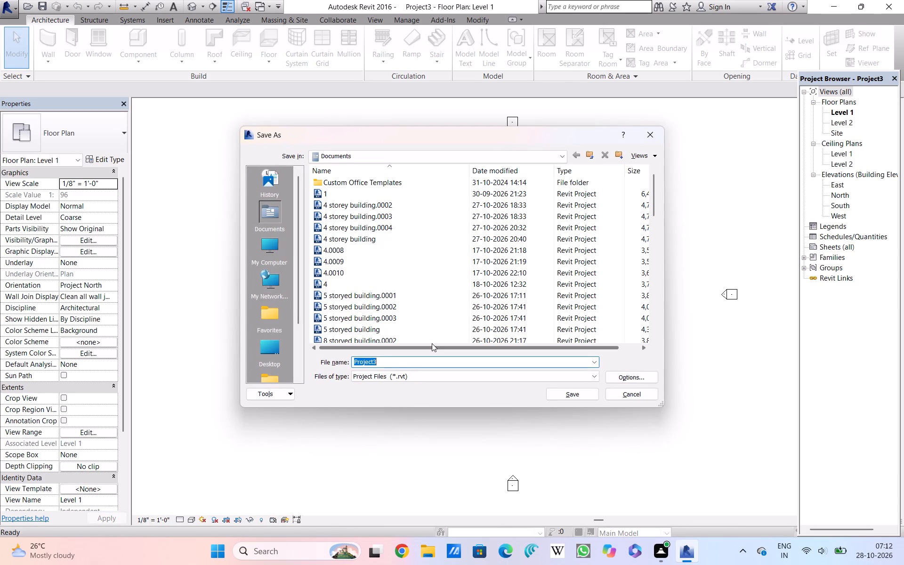
key("BackSpace")
key("g")
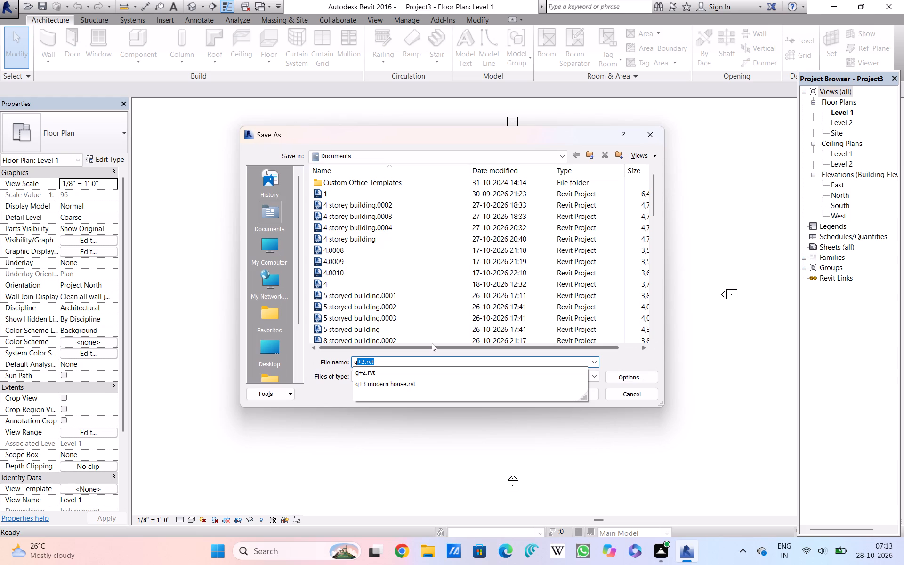
key("shift+plus")
key("3")
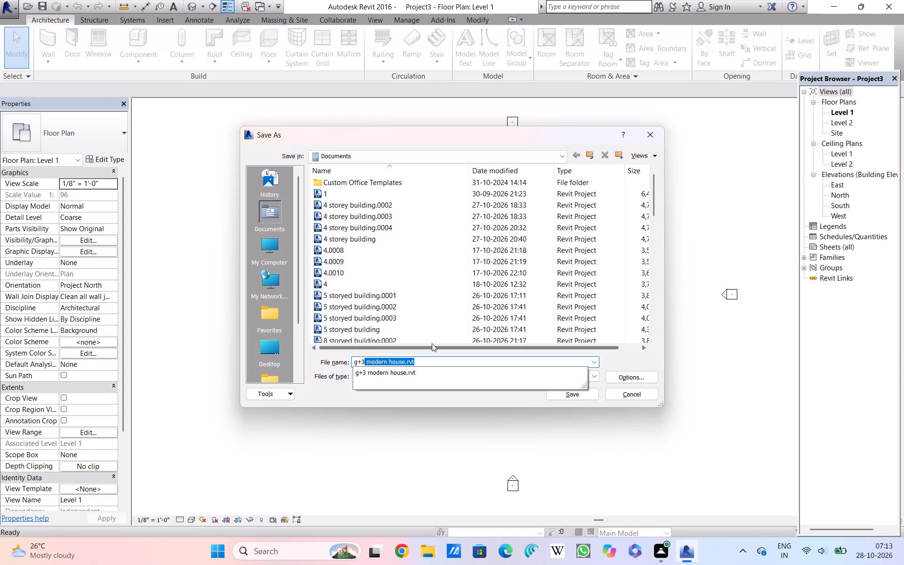
left_click(432, 343)
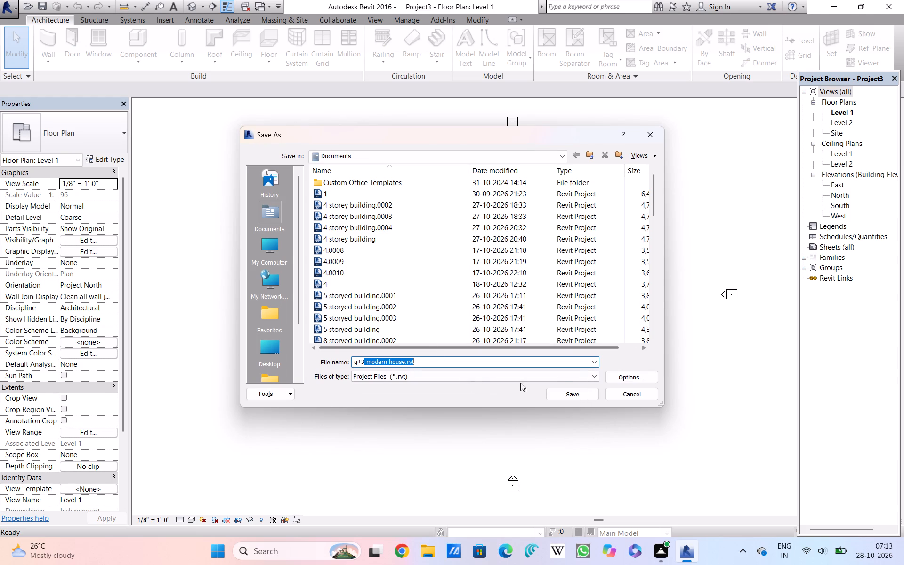
left_click(576, 396)
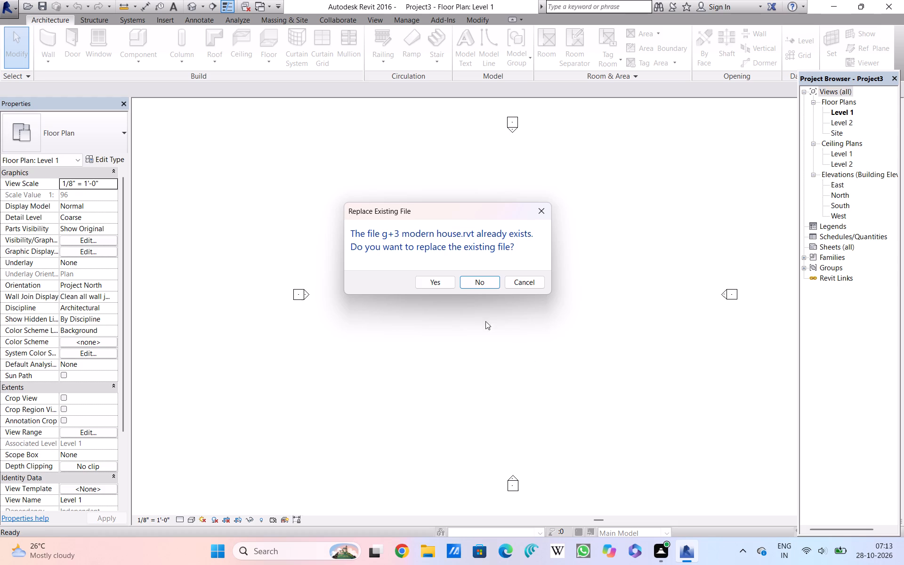
left_click(429, 287)
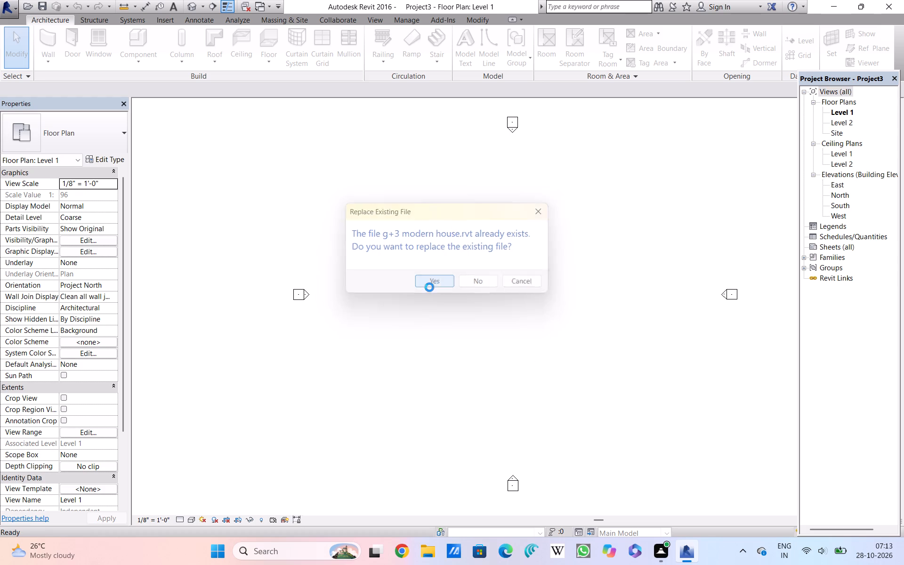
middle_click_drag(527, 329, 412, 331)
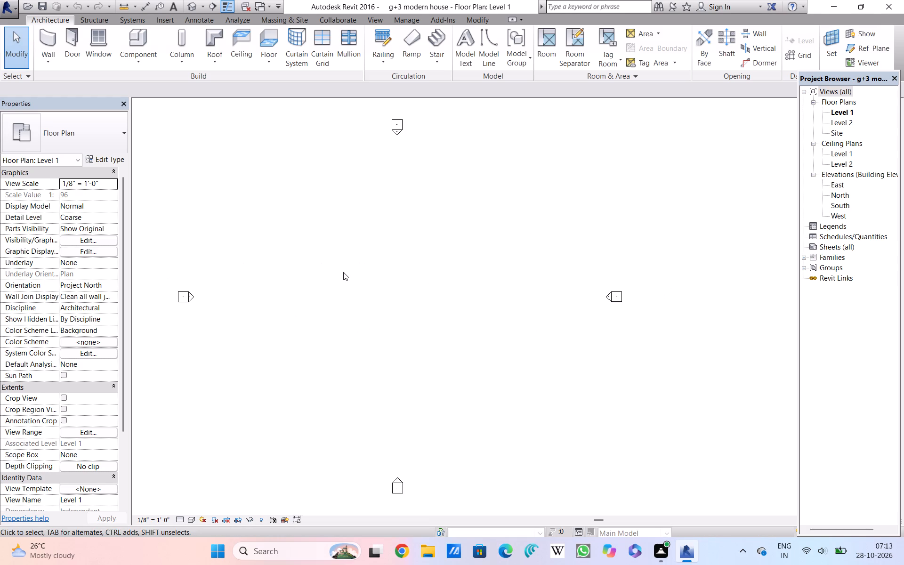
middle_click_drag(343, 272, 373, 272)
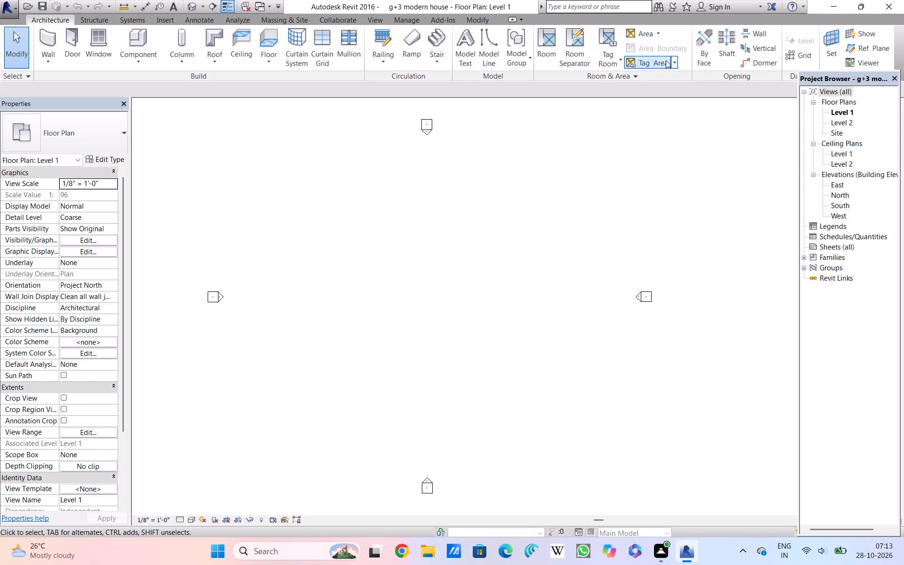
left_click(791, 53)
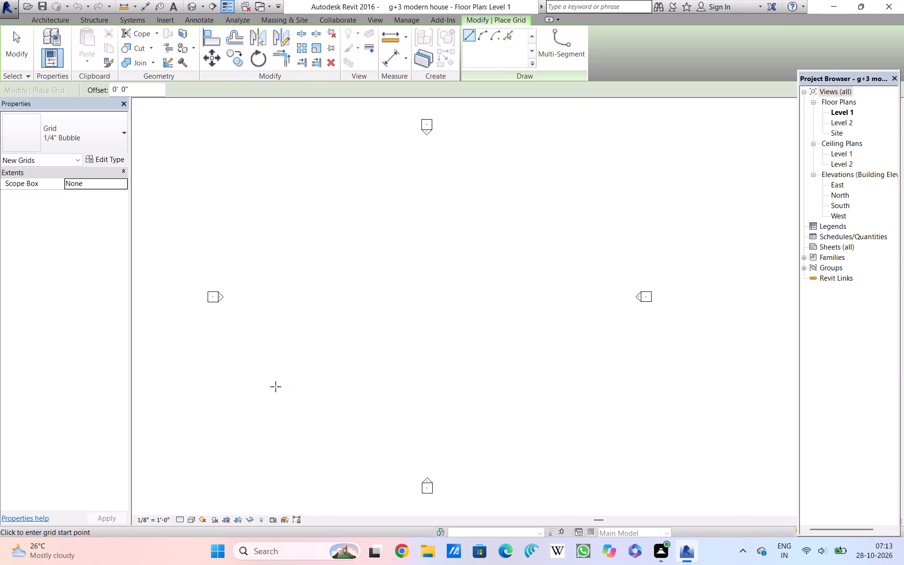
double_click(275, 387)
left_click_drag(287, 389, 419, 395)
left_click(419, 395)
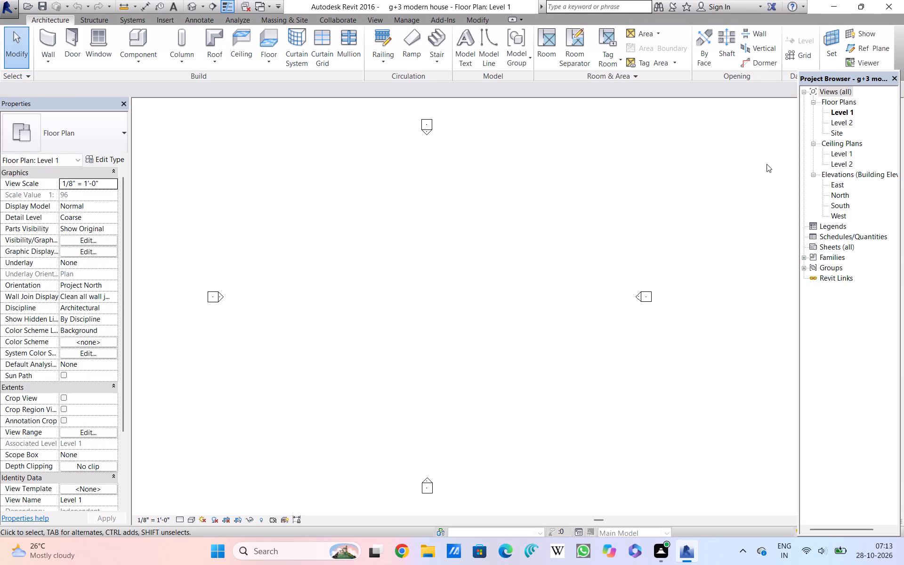
Draw two parallel horizontal grid lines of equal length, about 20' 0" apart, in the lower half of the Level 1 plan.
left_click(803, 52)
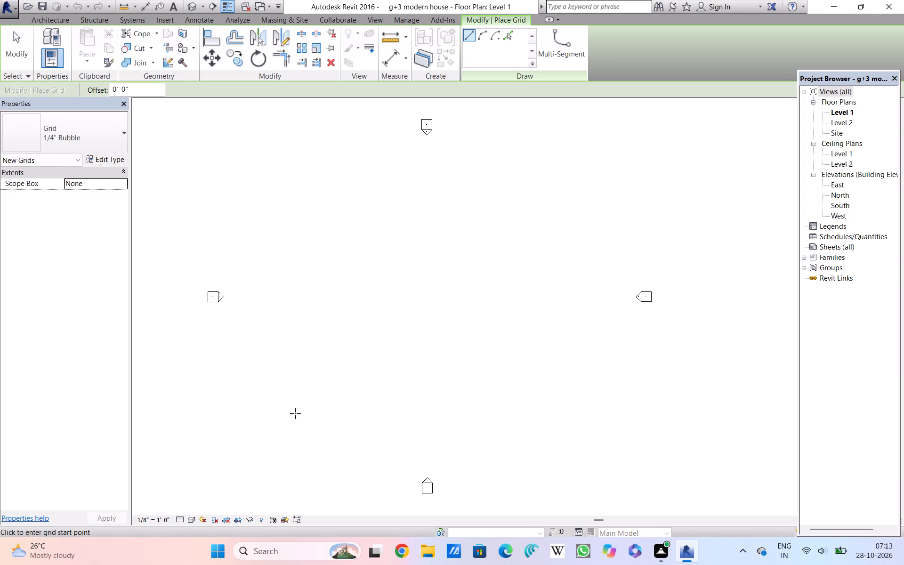
left_click(268, 380)
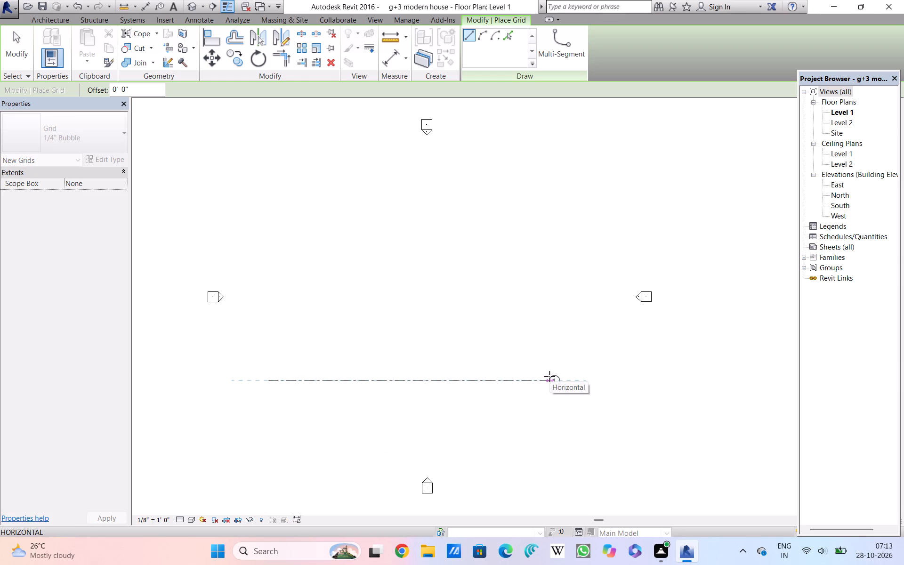
left_click(564, 373)
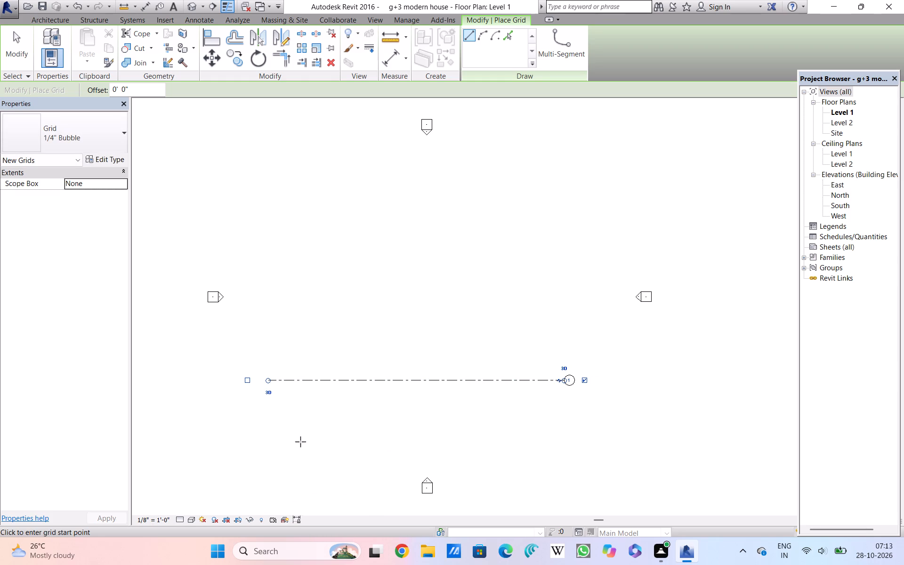
double_click(269, 440)
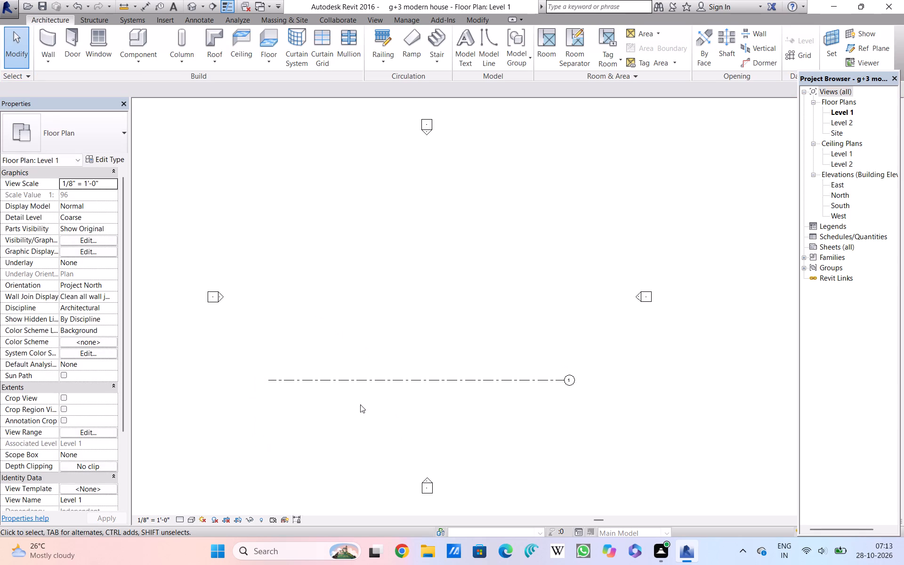
left_click(792, 61)
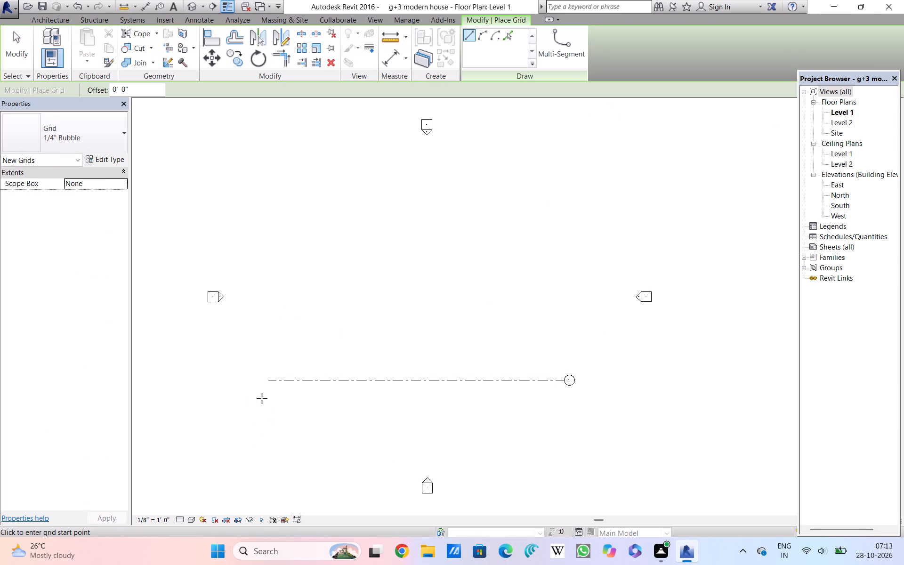
left_click(271, 435)
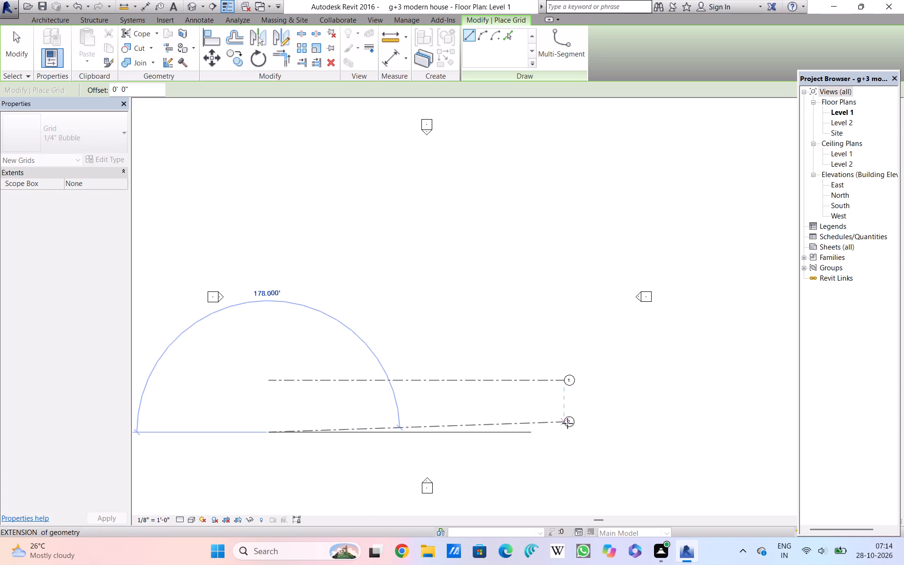
left_click(566, 428)
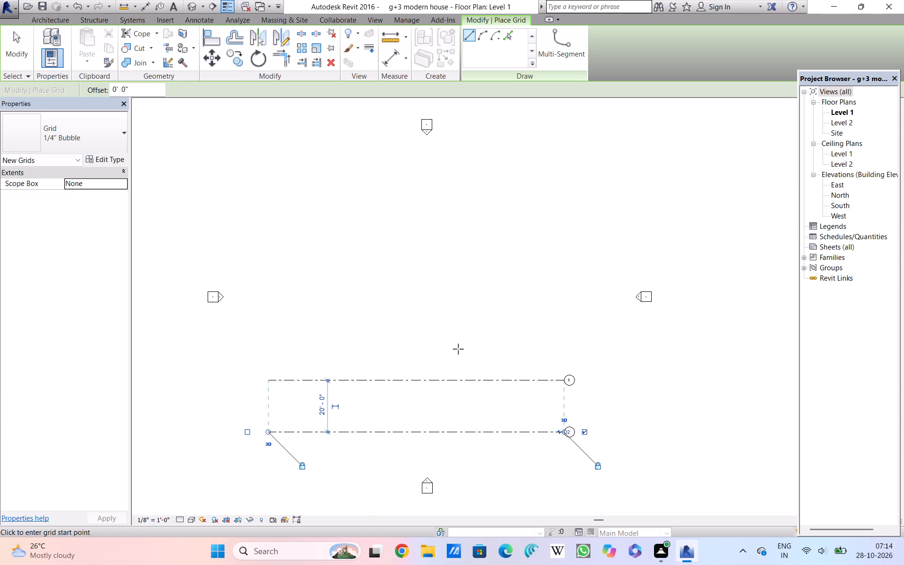
double_click(409, 346)
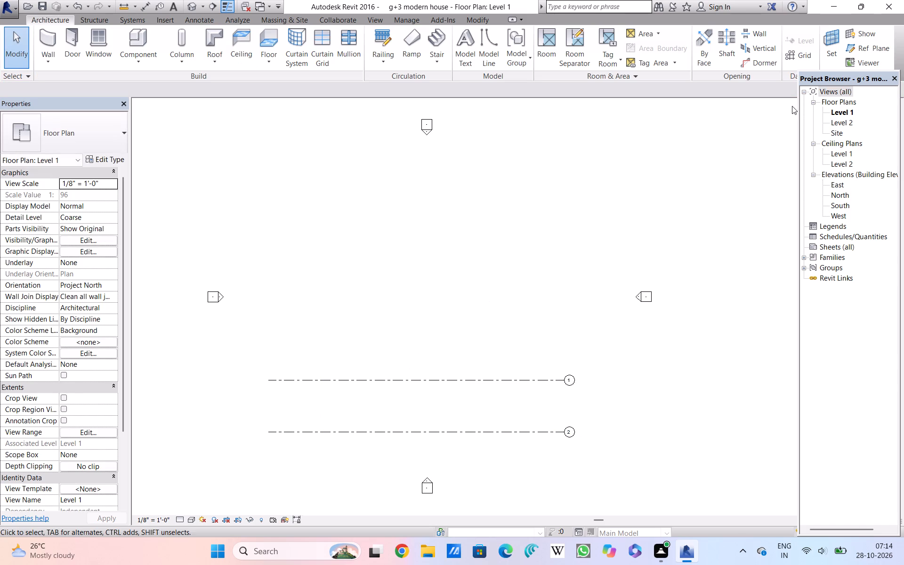
Draw two parallel vertical grid lines about 8' 0" apart, crossing both horizontal grid lines near their middle.
left_click(795, 57)
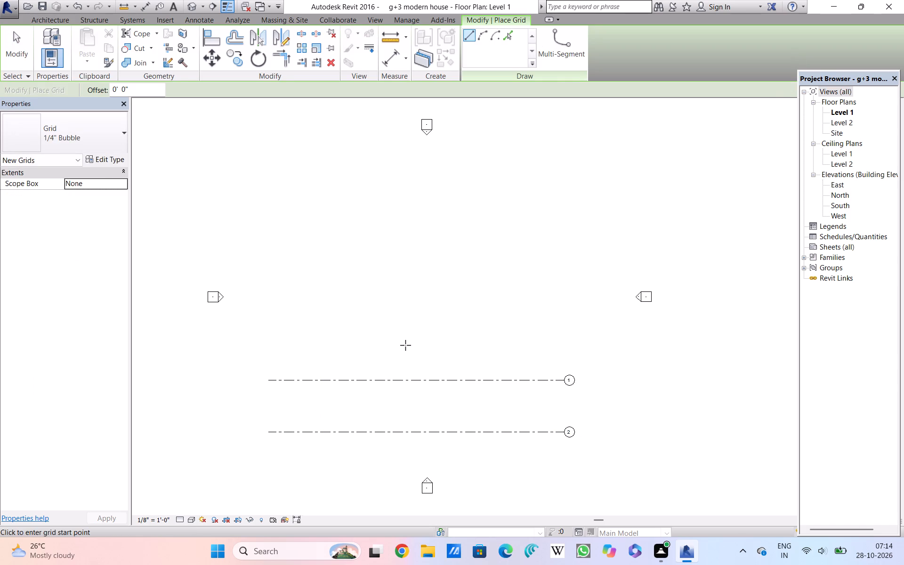
left_click(425, 328)
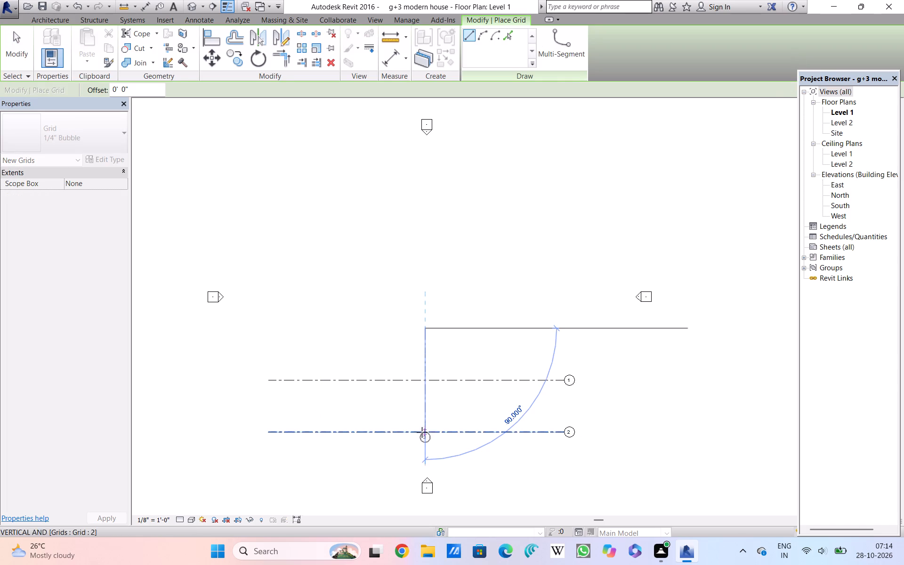
double_click(427, 463)
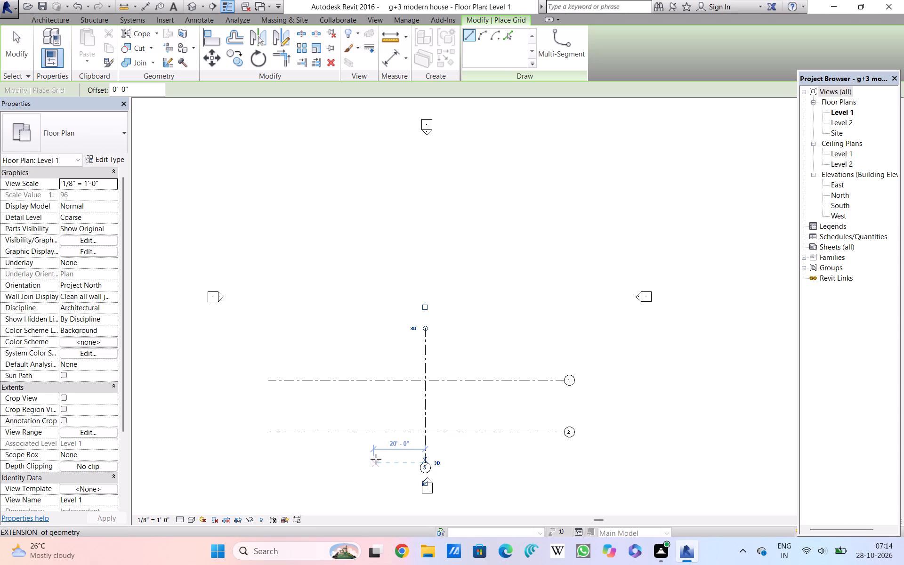
left_click(405, 331)
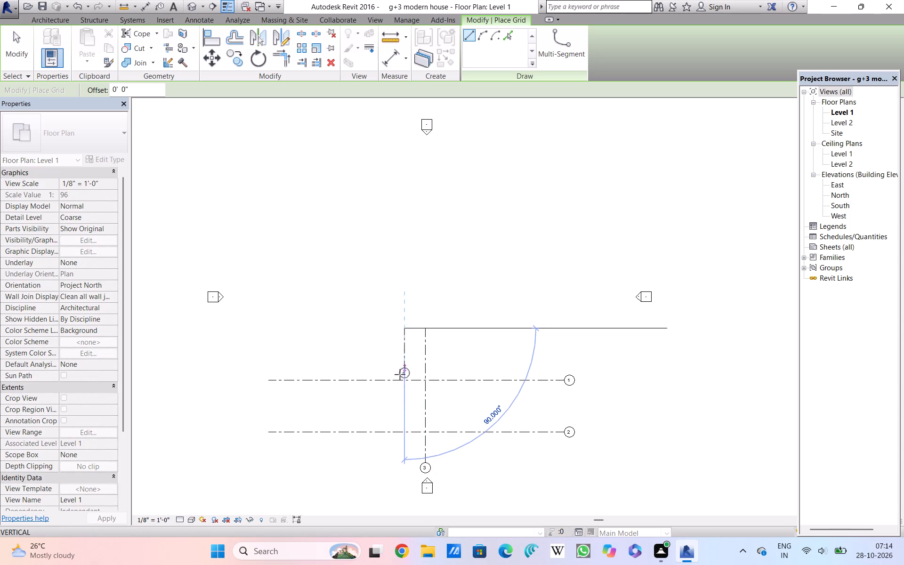
left_click(409, 458)
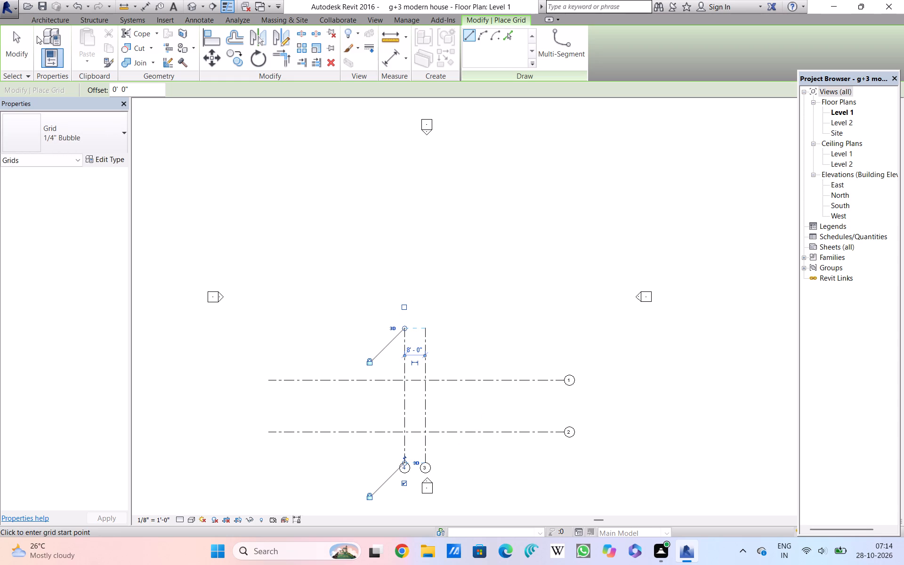
Place vertical W10X49 structural columns at the intersection of grids 4 and 1 and the intersection of grids 3 and 2.
left_click(44, 24)
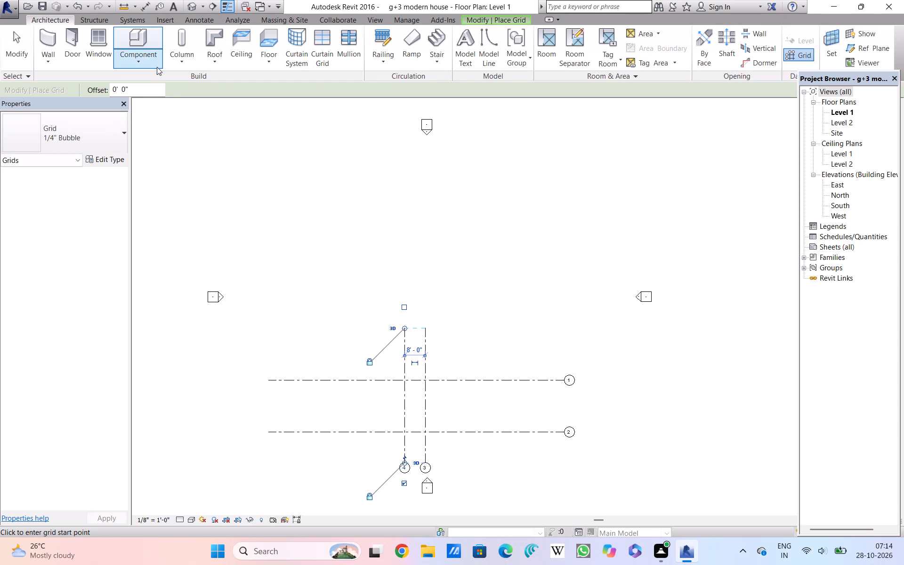
left_click(179, 44)
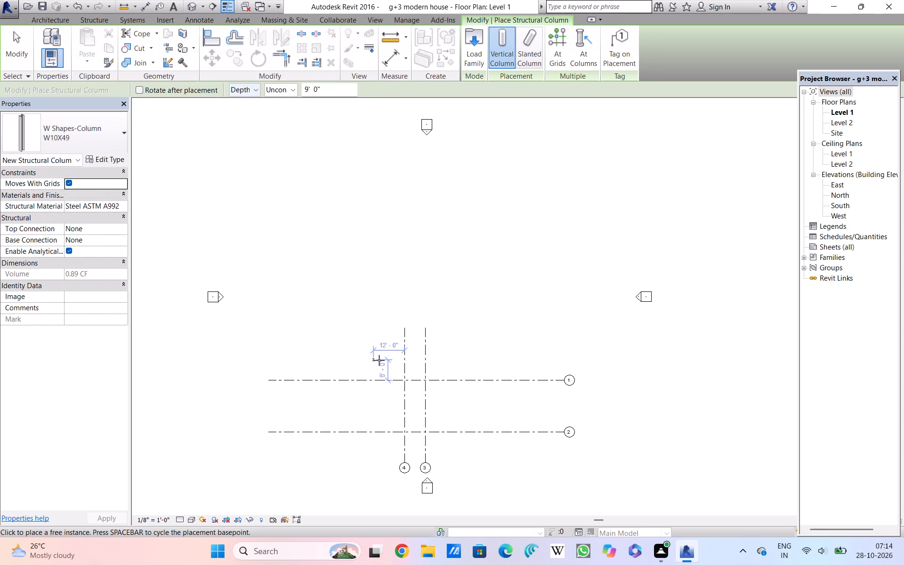
left_click(403, 381)
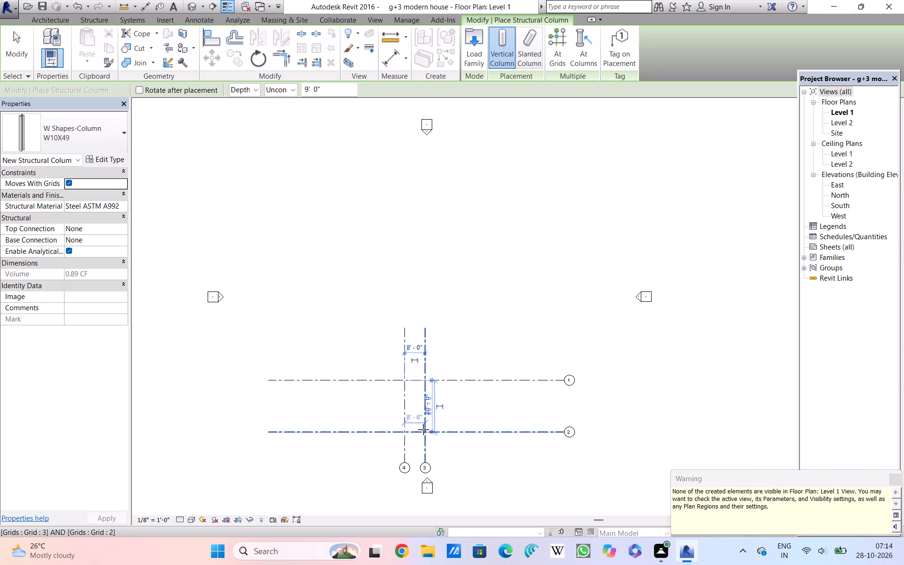
left_click(423, 429)
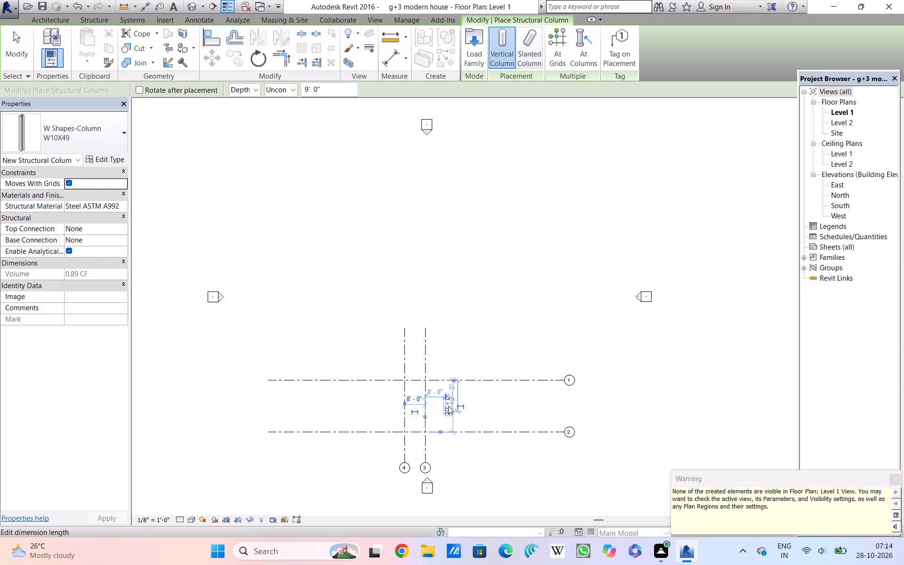
scroll(453, 398, "up", 3)
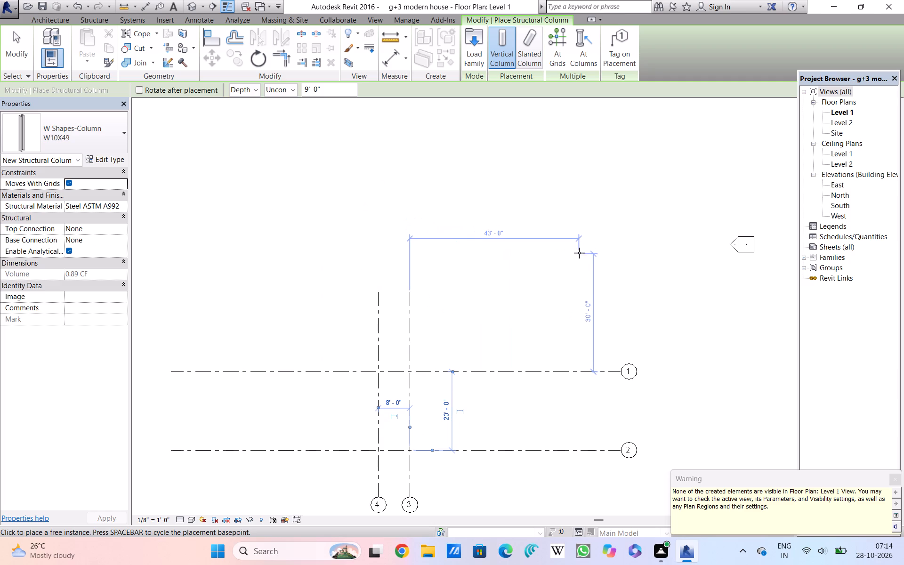
key("Escape")
key("Escape")
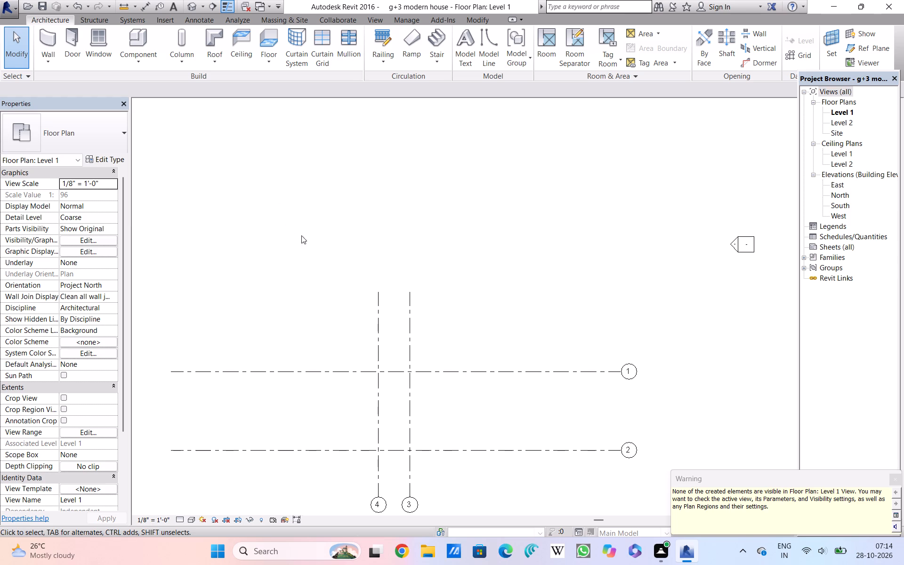
scroll(635, 214, "down", 3)
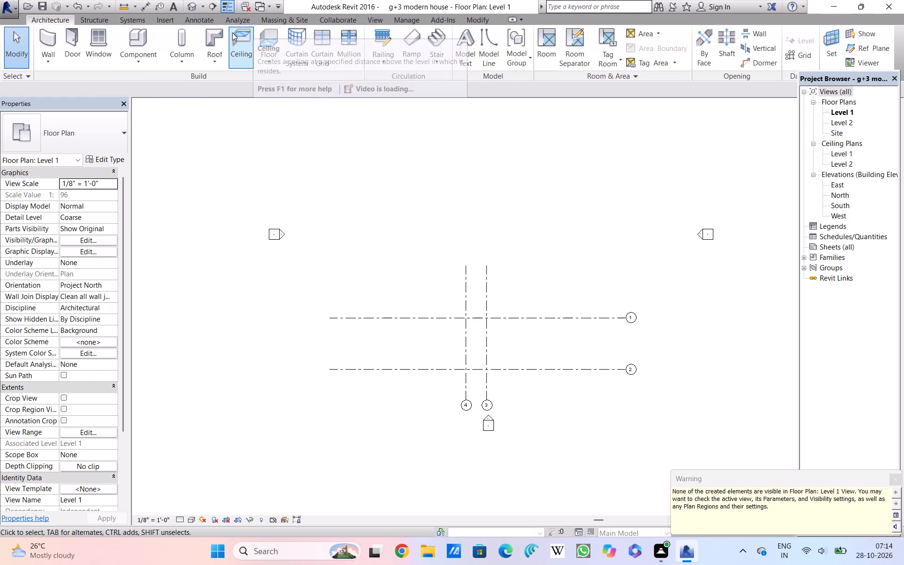
Create a rectangular Generic - 12" floor on Level 1, about 128' 0" by 84' 0", enclosing all four grid lines.
left_click(260, 35)
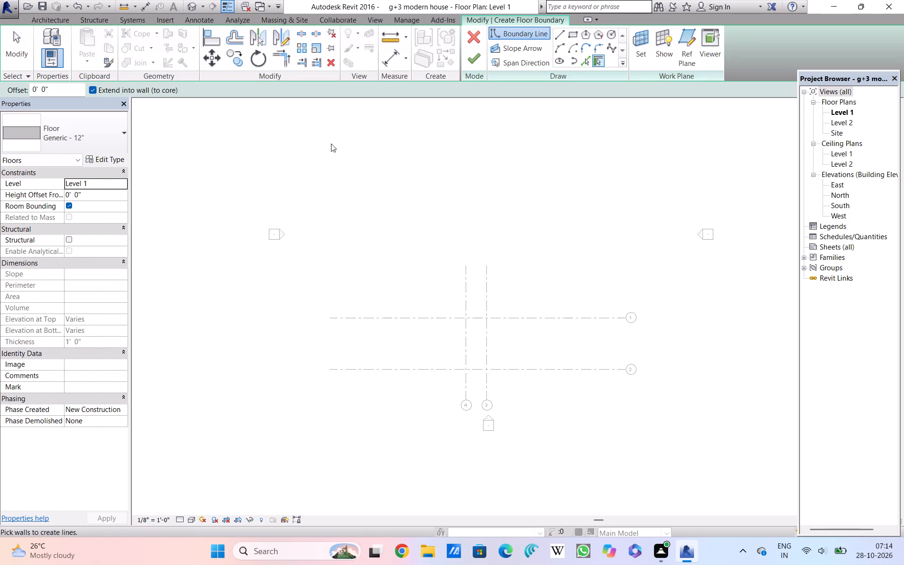
left_click(577, 36)
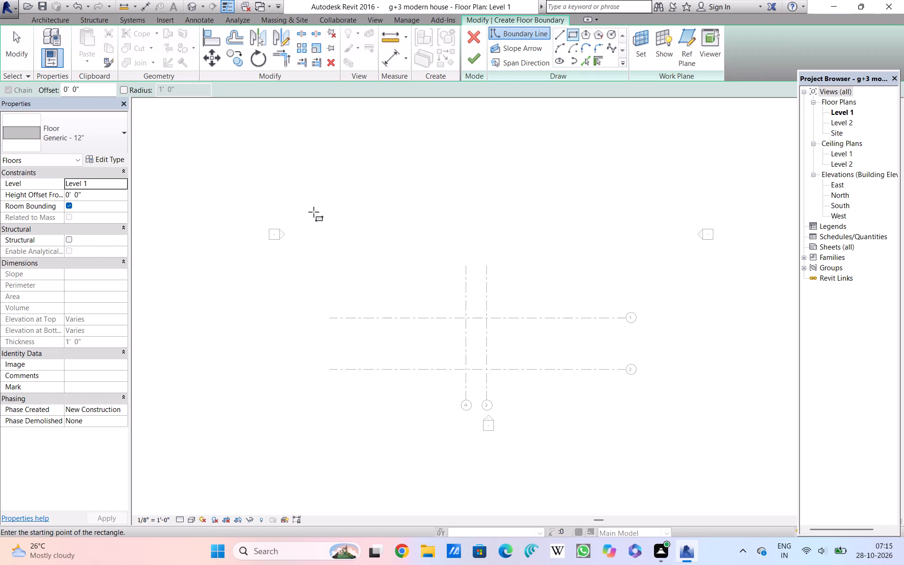
left_click(309, 196)
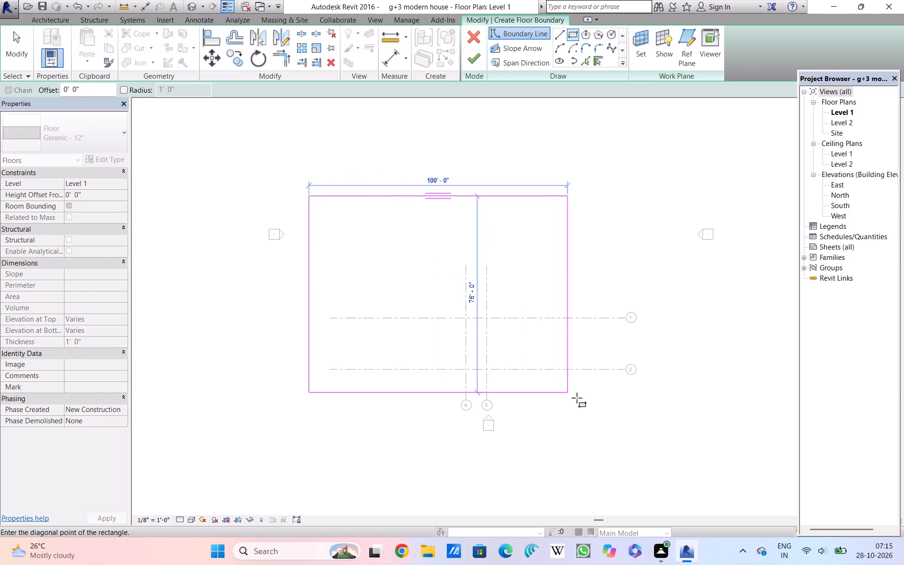
left_click(639, 409)
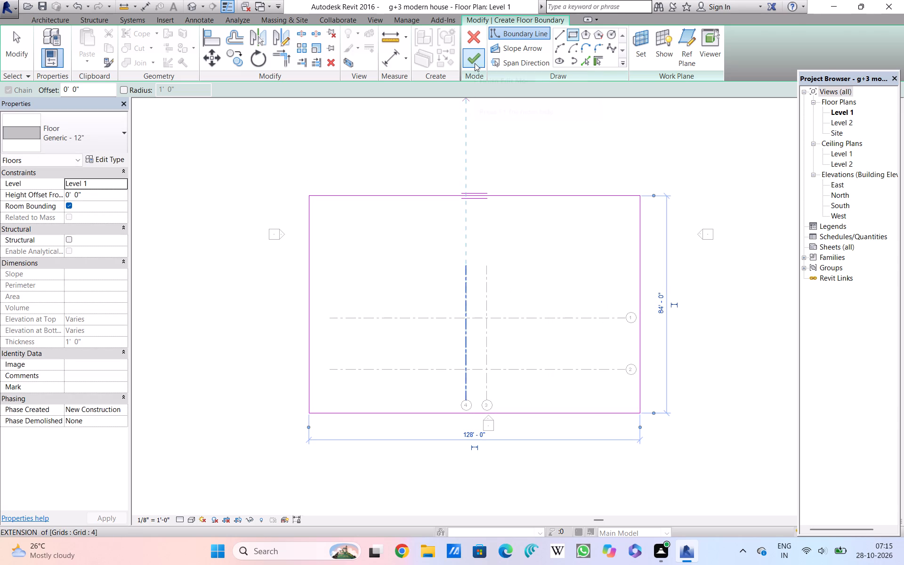
left_click(475, 63)
left_click(510, 175)
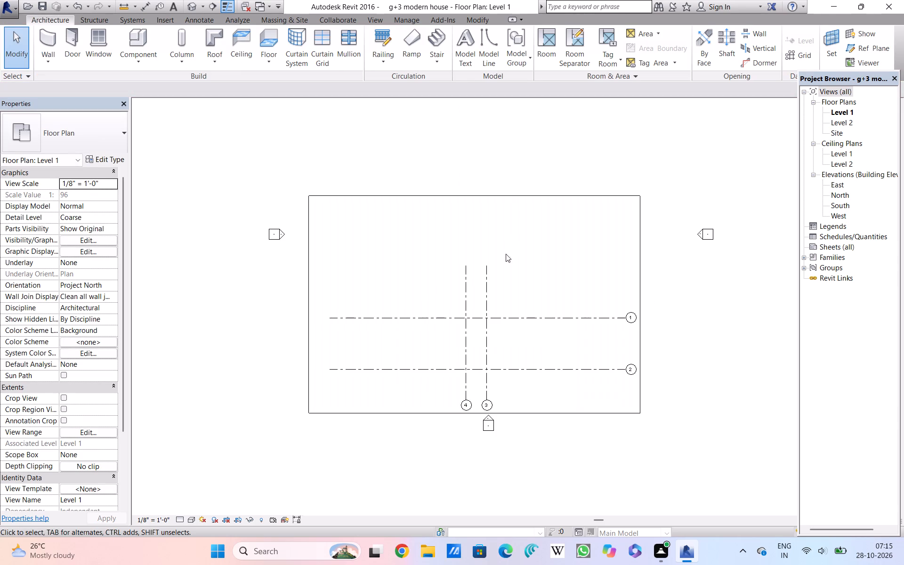
Delete all four grid lines, 1 to 4, from the Level 1 plan.
left_click(488, 323)
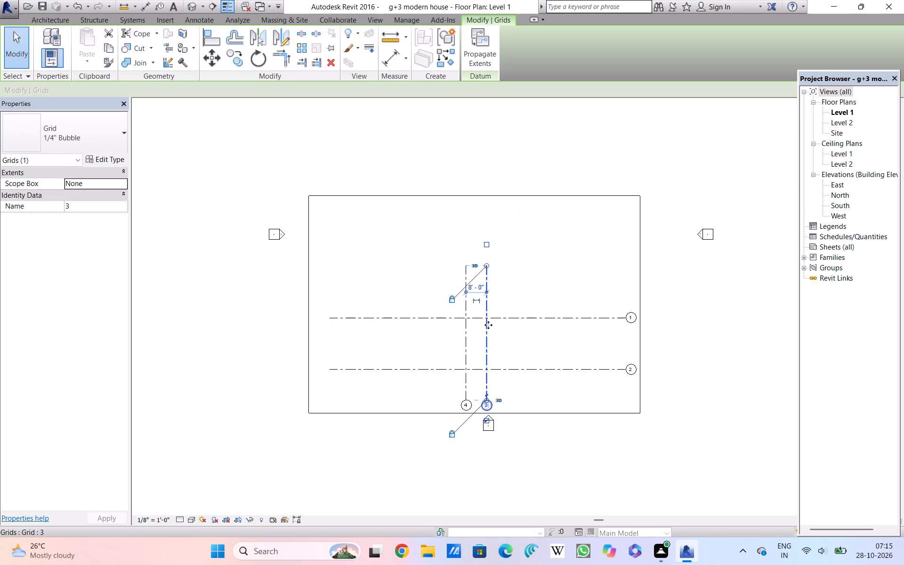
left_click(510, 320, "ctrl")
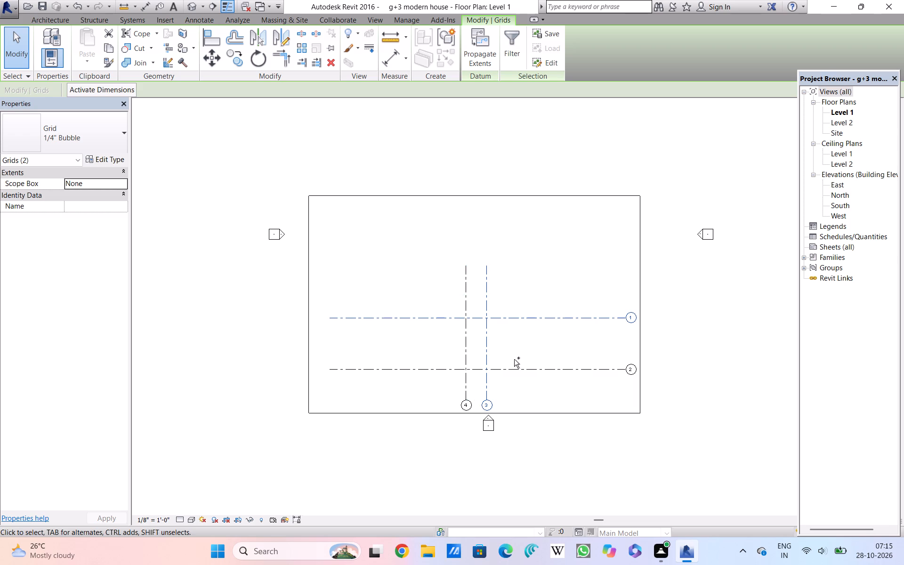
left_click(513, 365, "ctrl")
left_click(470, 359, "ctrl")
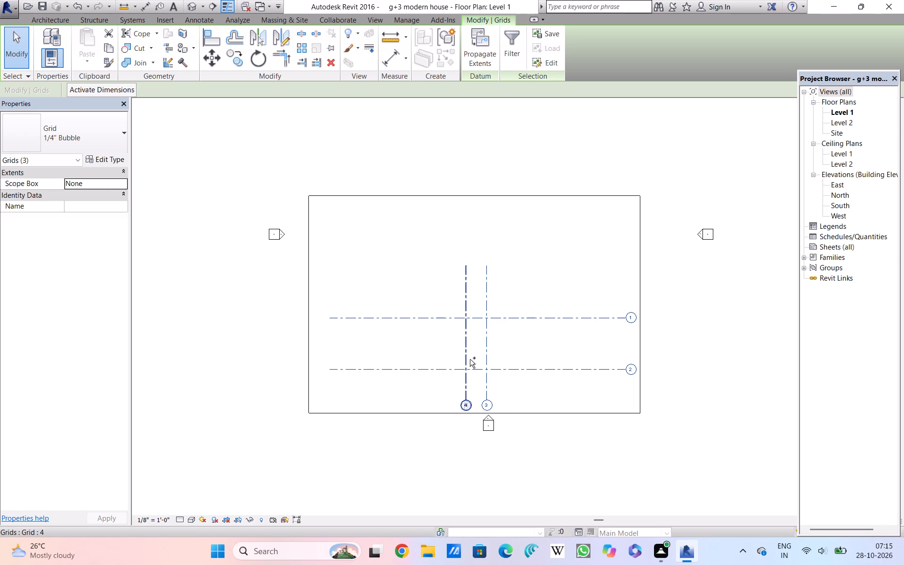
key("Delete")
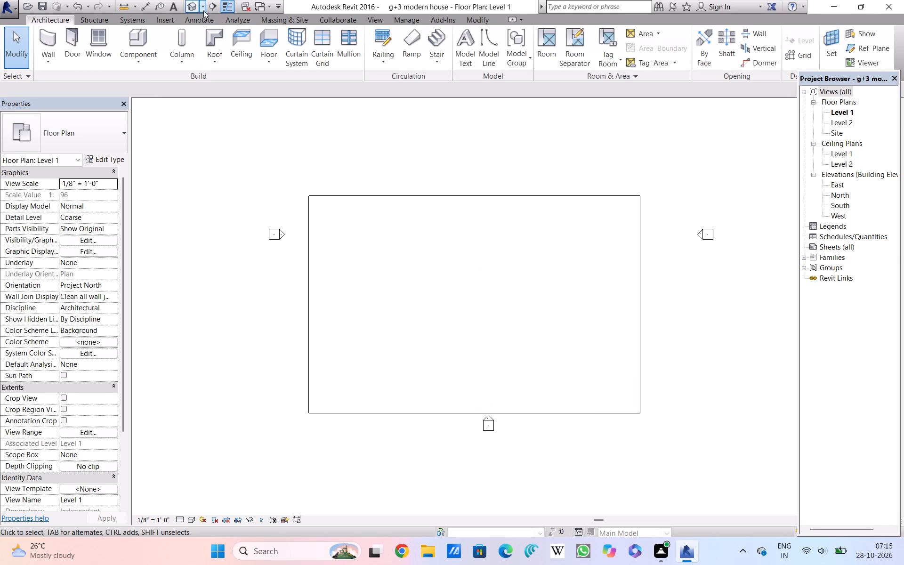
In the 3D view, set the base offset of the rear W10X49 column to 9' 0".
left_click(192, 5)
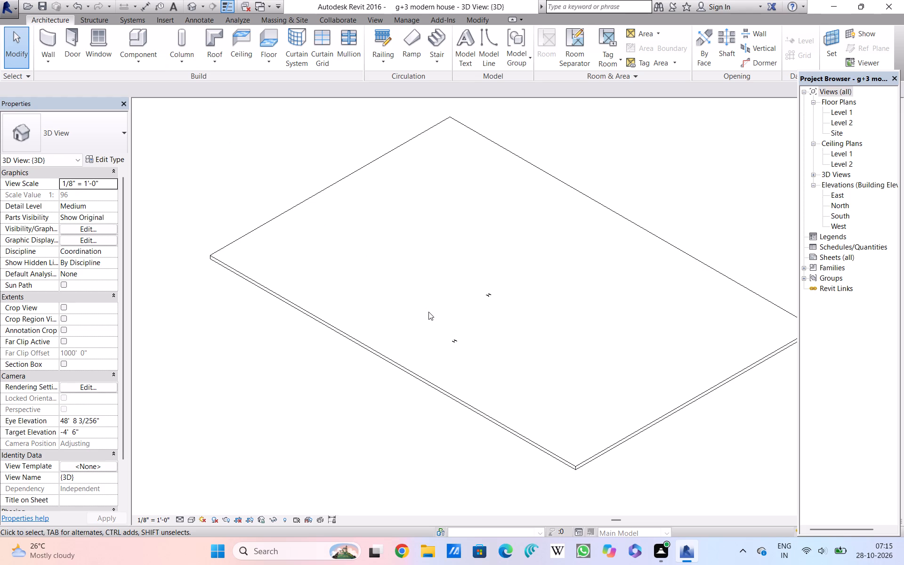
middle_click_drag(428, 312, 508, 240)
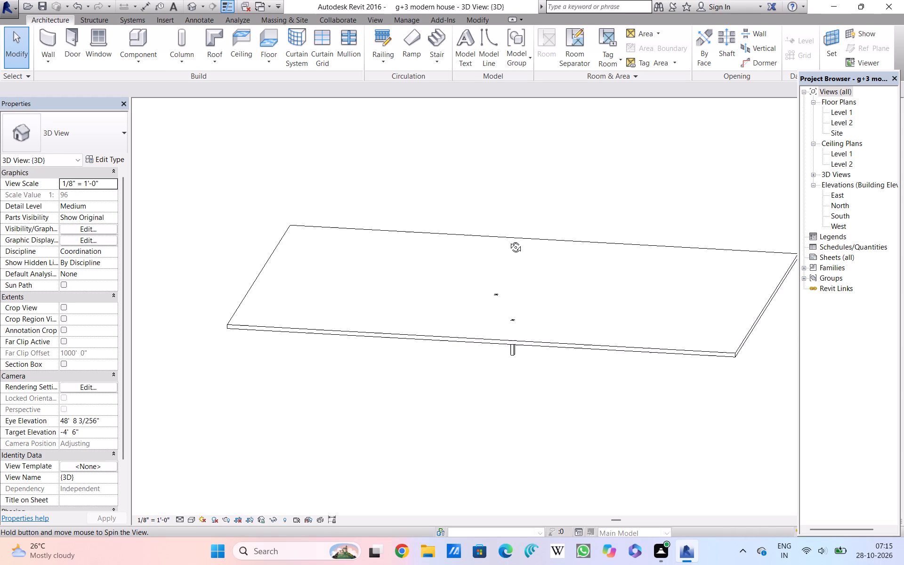
middle_click_drag(508, 240, 499, 216)
middle_click_drag(493, 297, 508, 250, "shift")
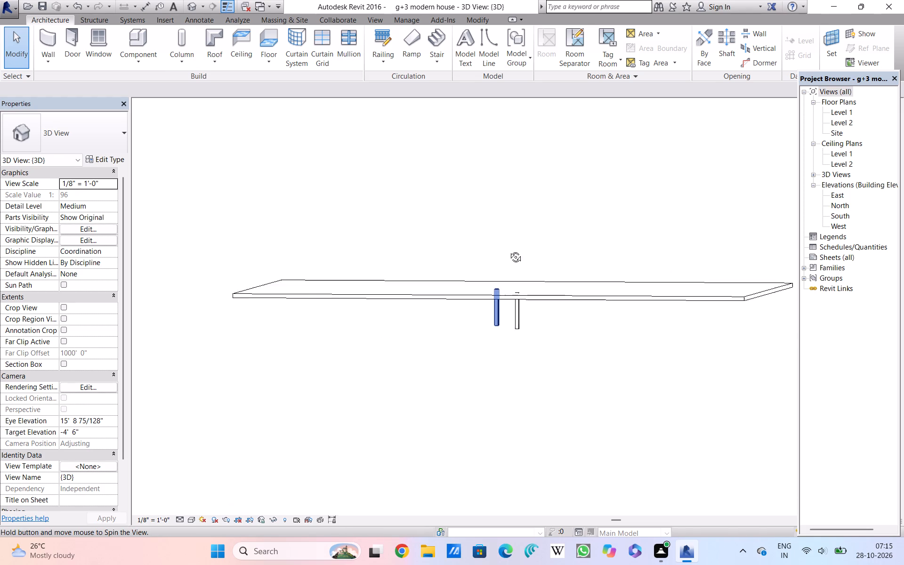
middle_click_drag(508, 250, 508, 229, "shift")
left_click(492, 308)
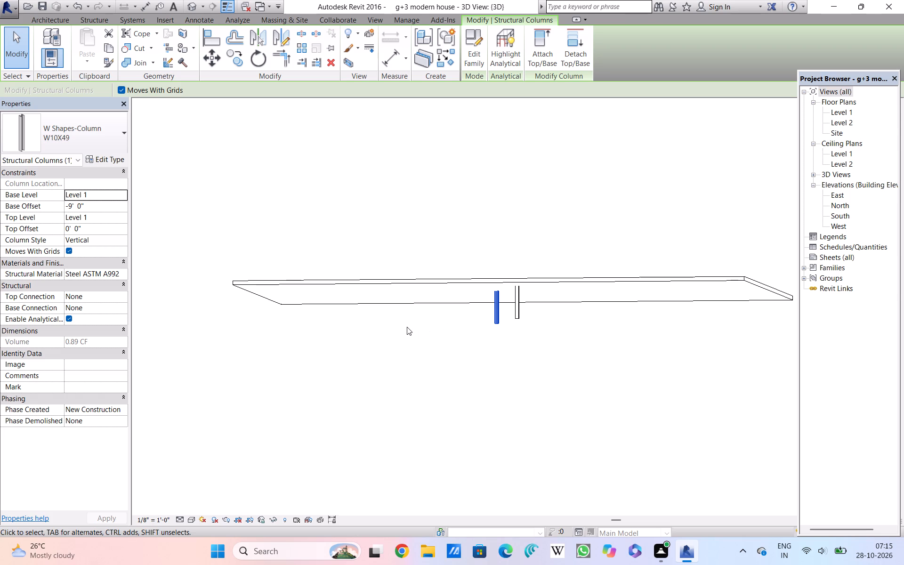
left_click(83, 206)
left_click_drag(83, 206, 65, 199)
key("BackSpace")
key("9")
key("apostrophe")
key("Return")
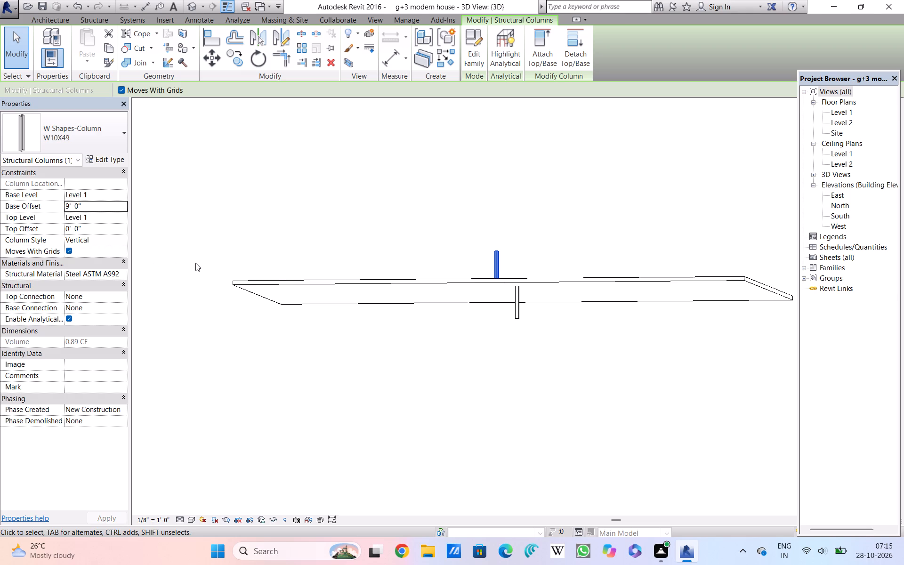
Set the base offset of the other W10X49 column, nearer the floor's front edge, to 9' 0".
left_click(512, 306)
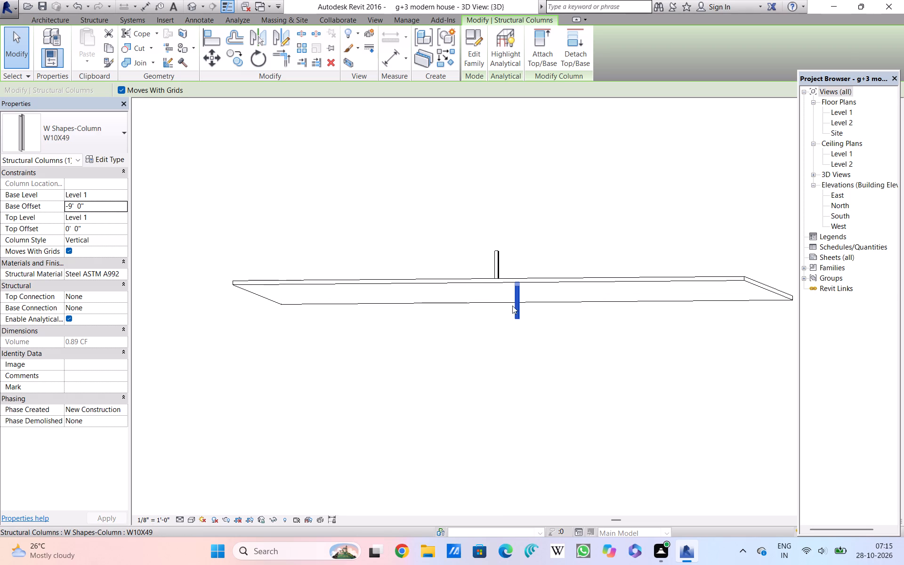
left_click(95, 203)
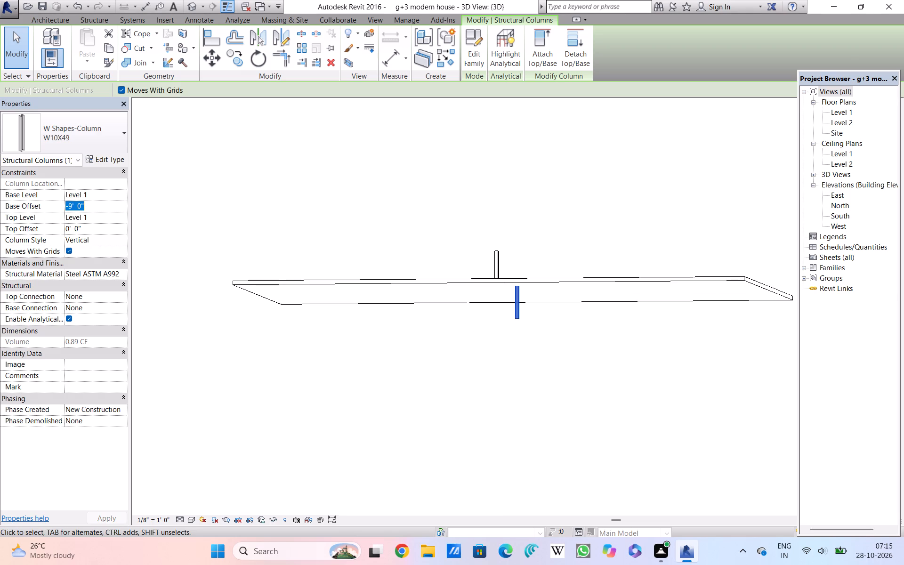
key("BackSpace")
key("9")
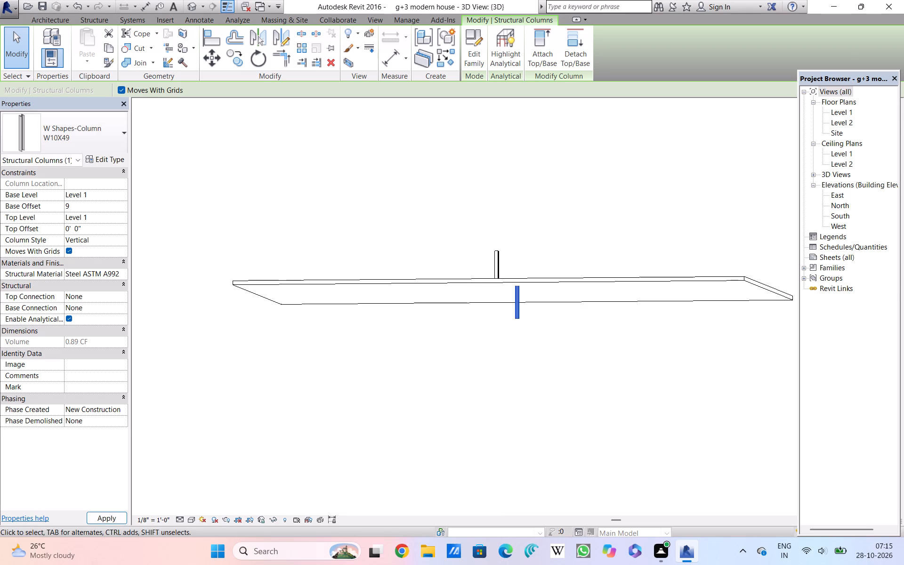
key("apostrophe")
key("Return")
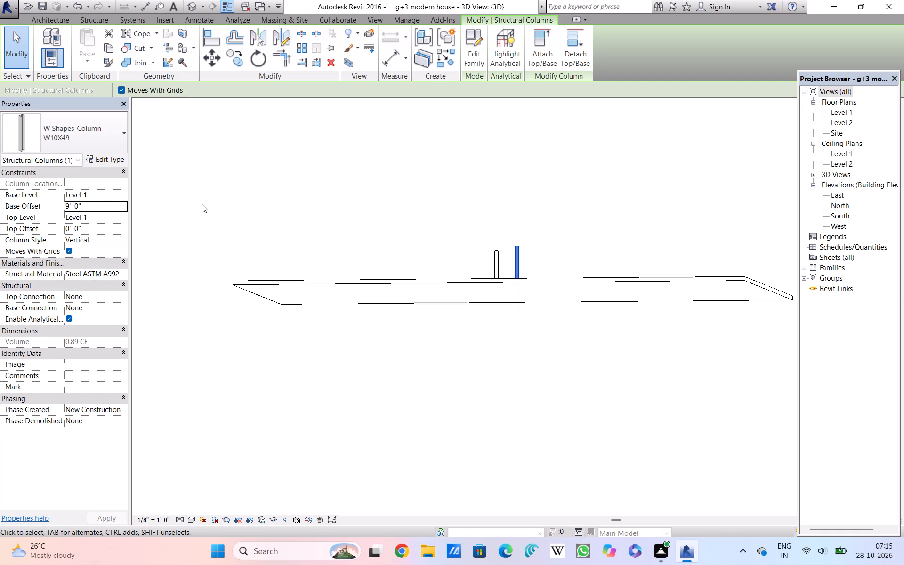
Move the front W10X49 column forward to the front long edge of the floor slab.
middle_click_drag(203, 220, 203, 241, "shift")
scroll(203, 222, "down", 1, "shift")
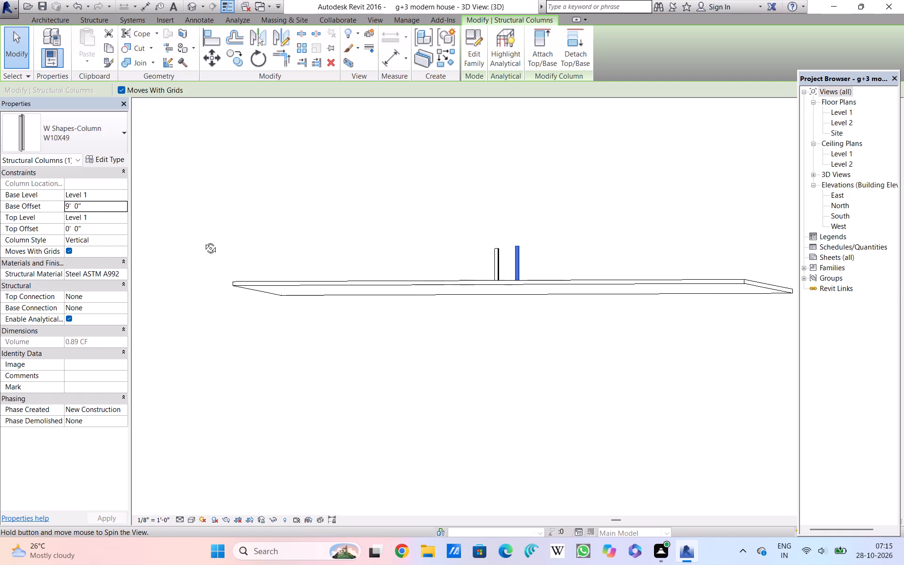
middle_click_drag(203, 241, 235, 309, "shift")
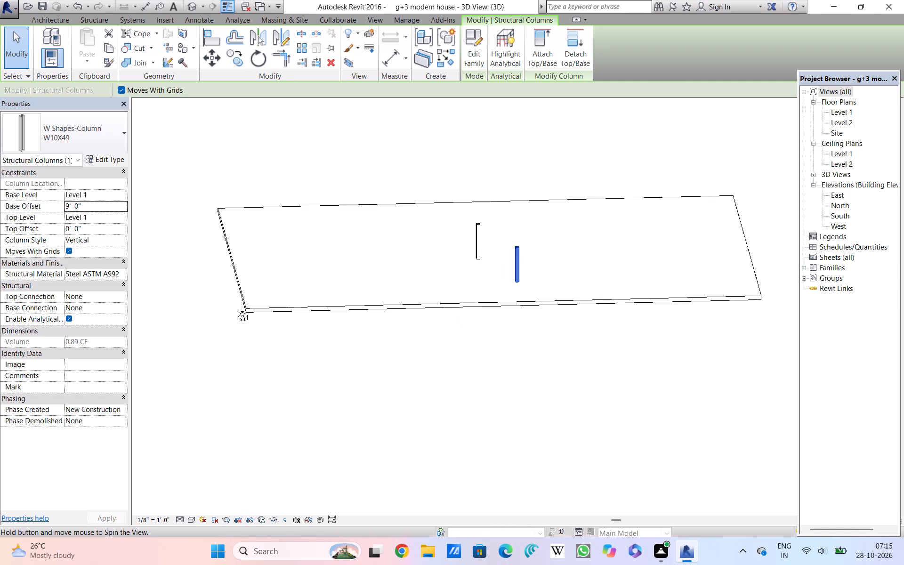
middle_click_drag(235, 309, 235, 309, "shift")
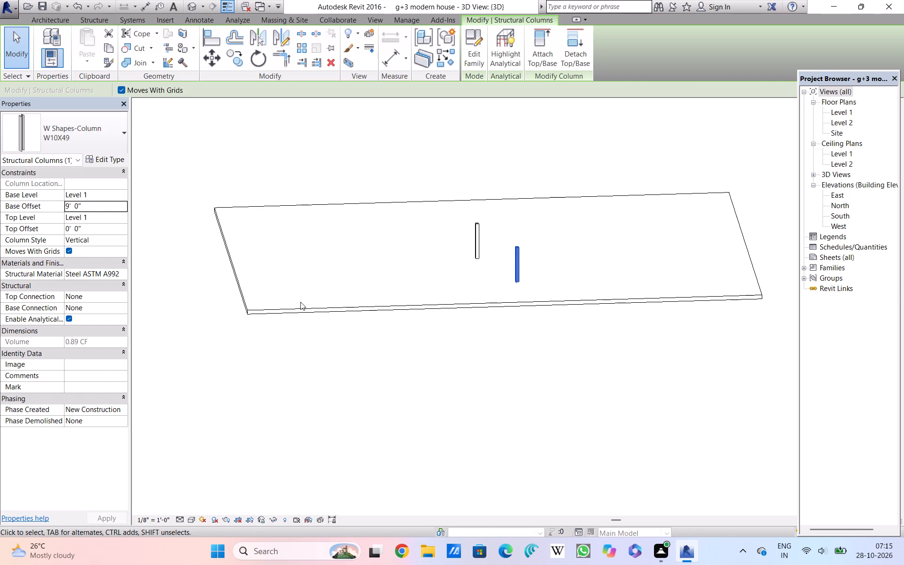
left_click(457, 302)
left_click(513, 264)
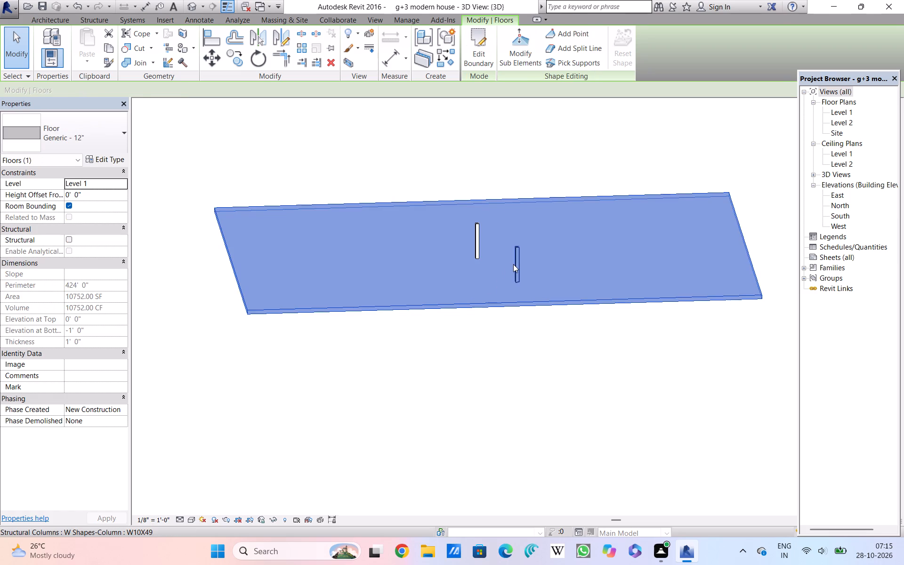
left_click_drag(517, 264, 523, 289)
scroll(523, 289, "up", 9)
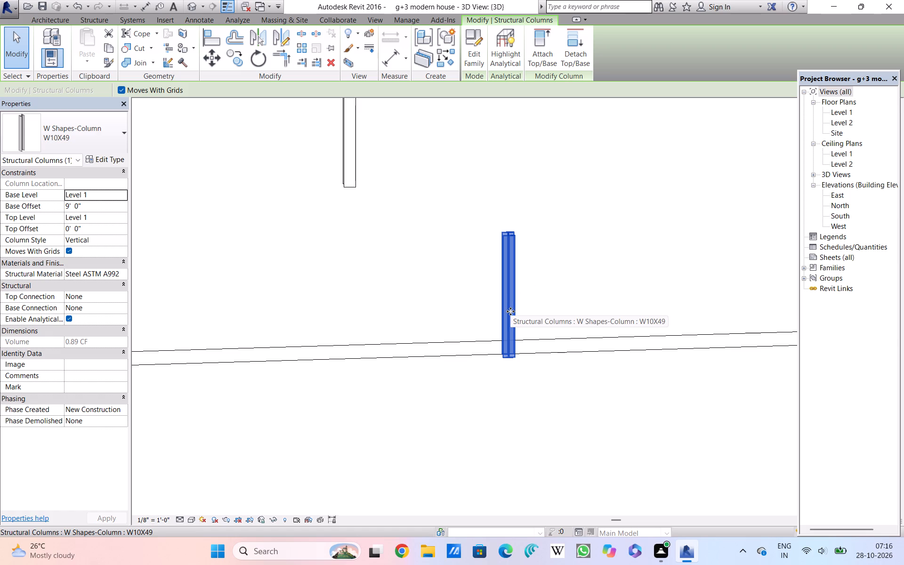
left_click_drag(510, 311, 510, 307)
middle_click_drag(510, 307, 510, 296)
left_click_drag(510, 307, 510, 288)
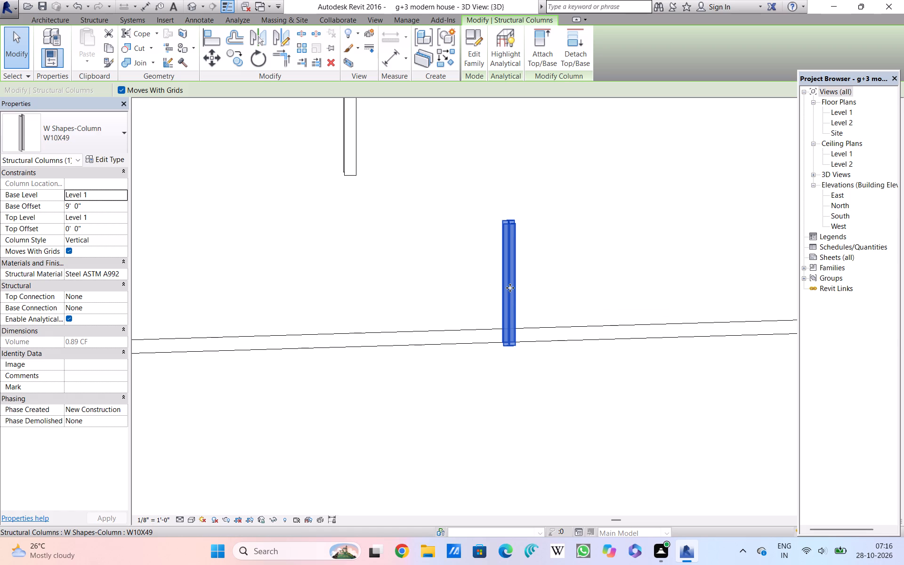
left_click_drag(510, 288, 504, 286)
Move the rear W10X49 column forward in the 3D view, closer to the front long edge of the floor slab.
scroll(383, 210, "down", 4)
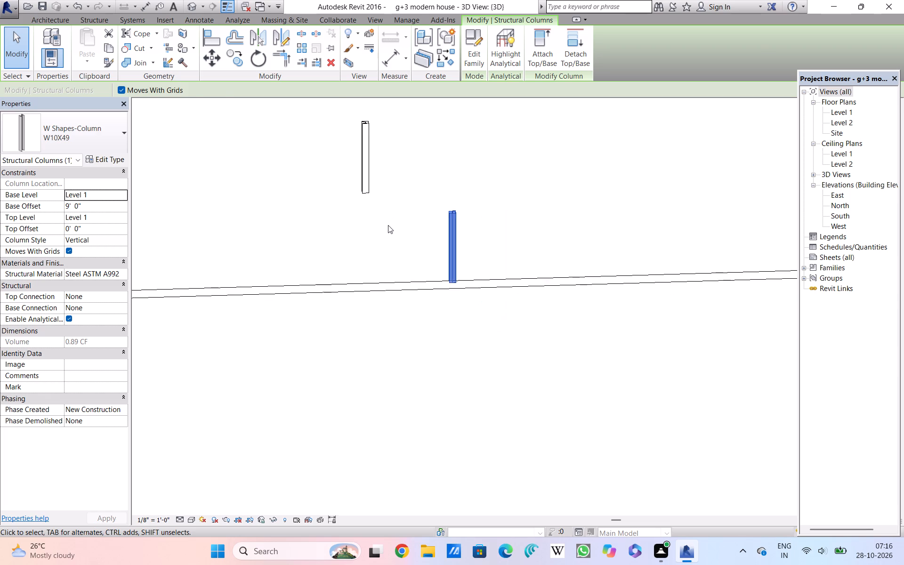
scroll(388, 225, "down", 4)
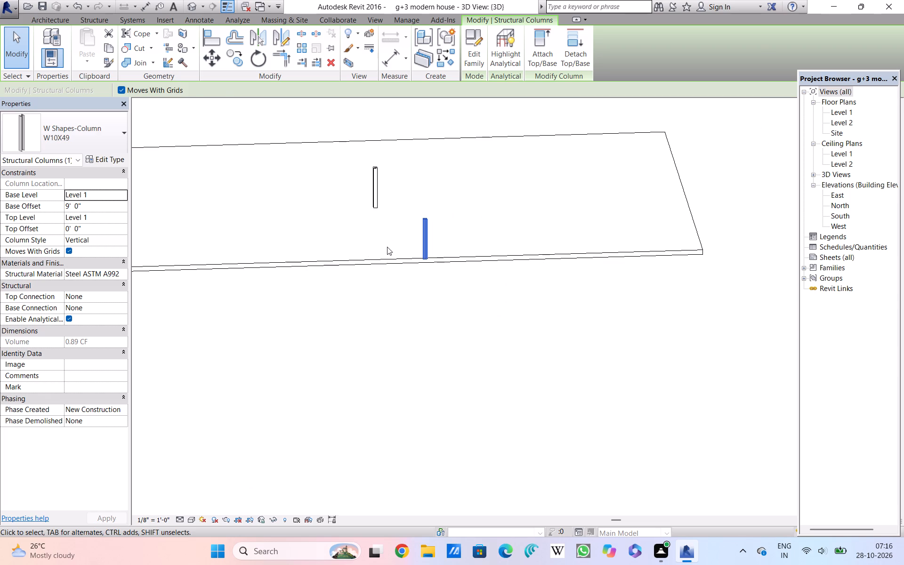
scroll(387, 247, "down", 1)
middle_click_drag(387, 247, 389, 231, "shift")
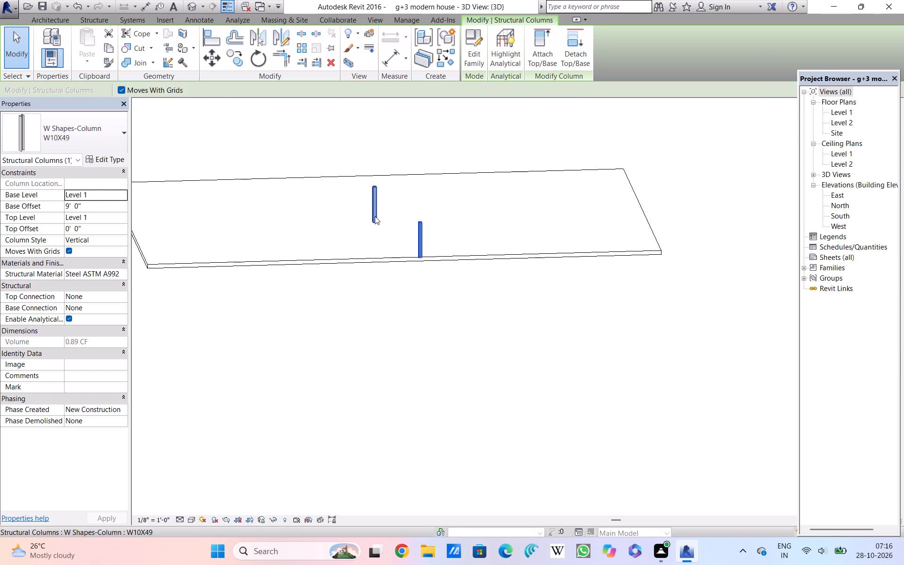
middle_click_drag(412, 229, 389, 236, "shift")
left_click(394, 207)
left_click_drag(397, 206, 398, 225)
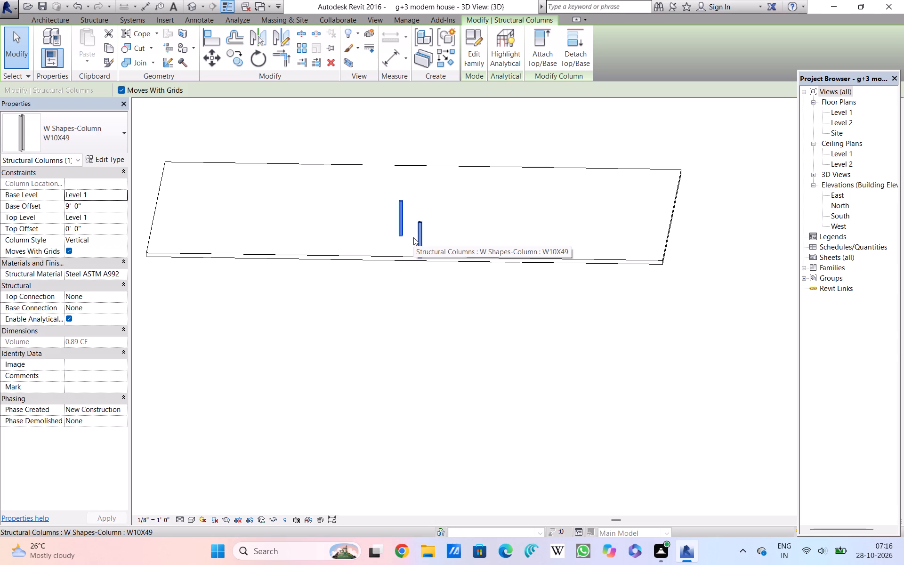
scroll(398, 227, "up", 3)
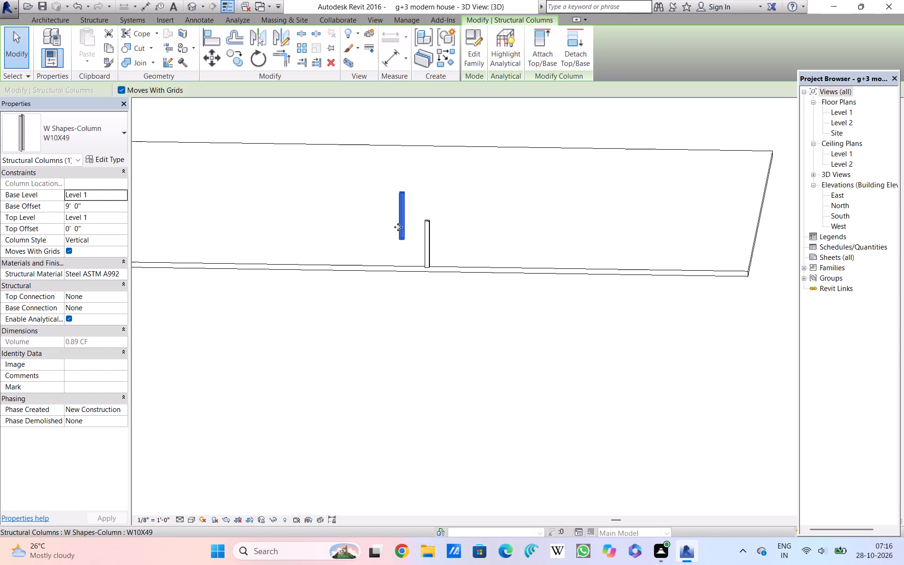
scroll(398, 227, "down", 4)
middle_click_drag(402, 224, 410, 251)
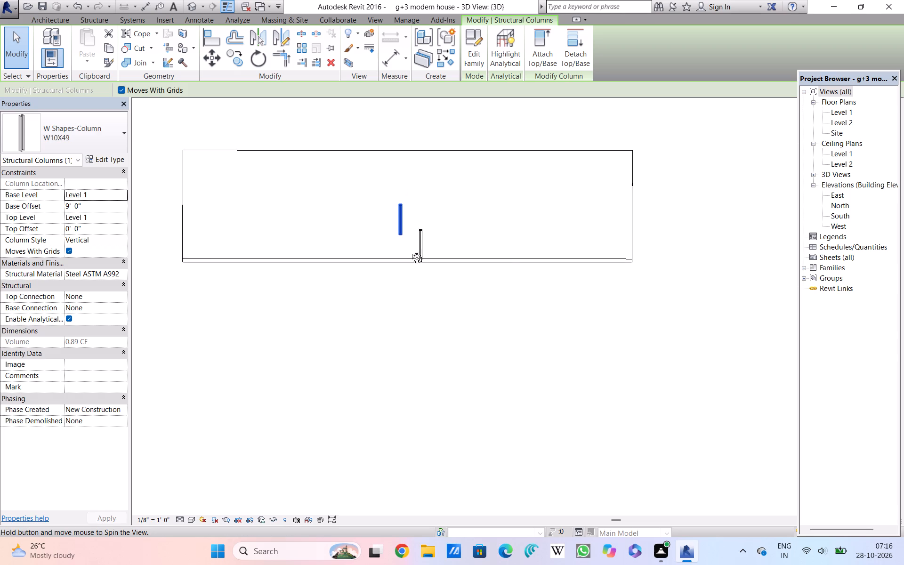
middle_click_drag(410, 251, 411, 258)
left_click(404, 233)
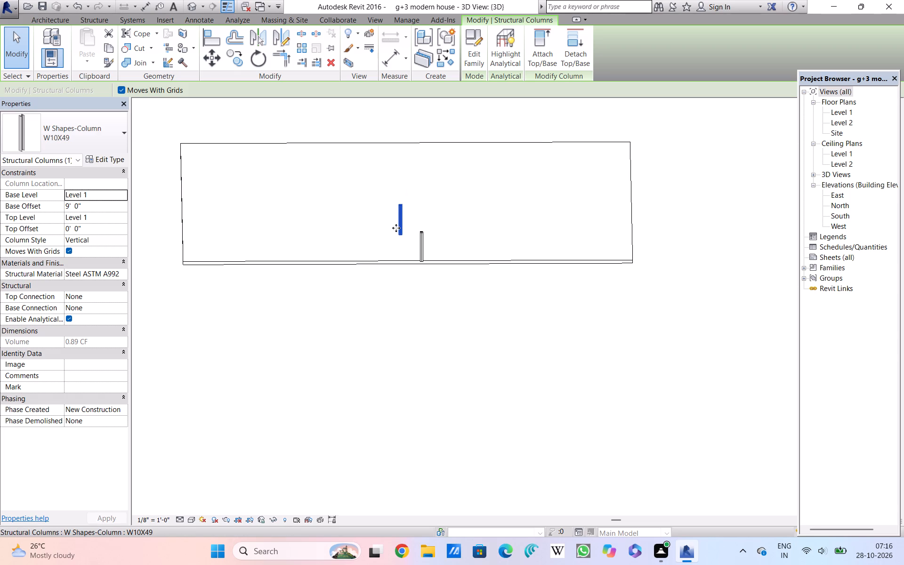
left_click_drag(396, 228, 401, 246)
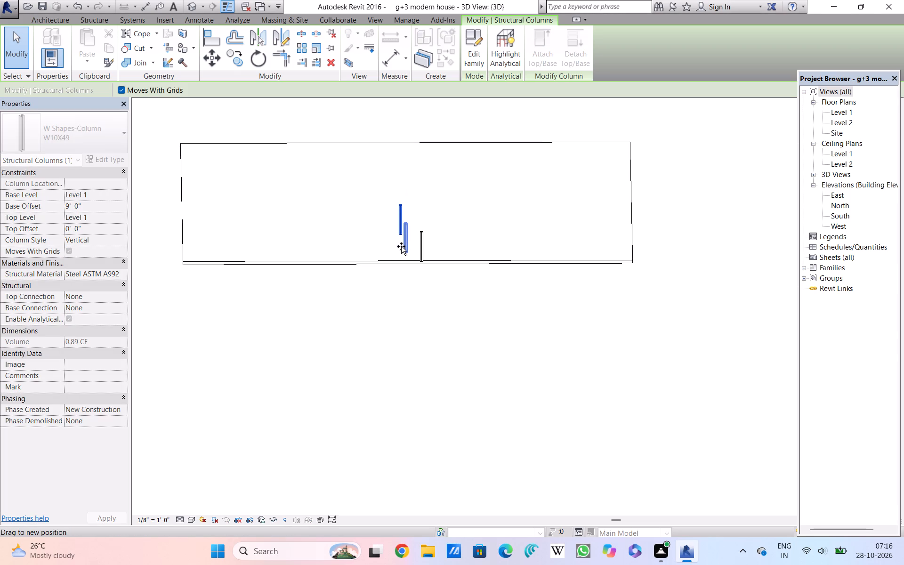
left_click_drag(401, 246, 398, 242)
left_click_drag(398, 242, 395, 243)
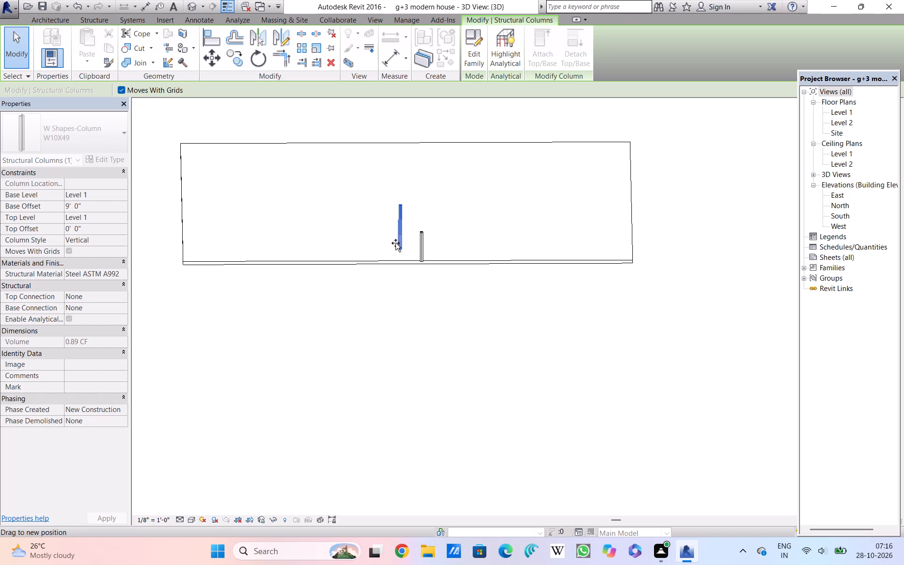
left_click_drag(395, 243, 396, 243)
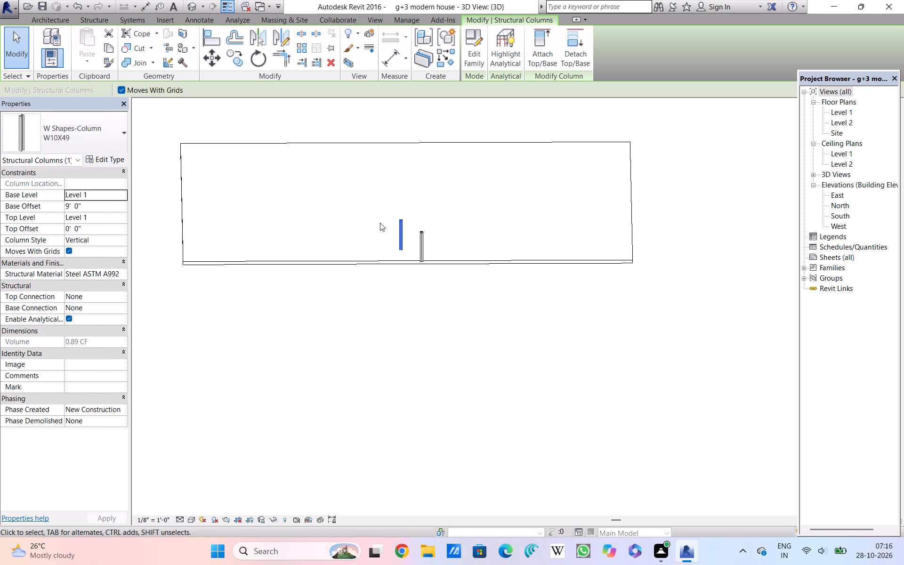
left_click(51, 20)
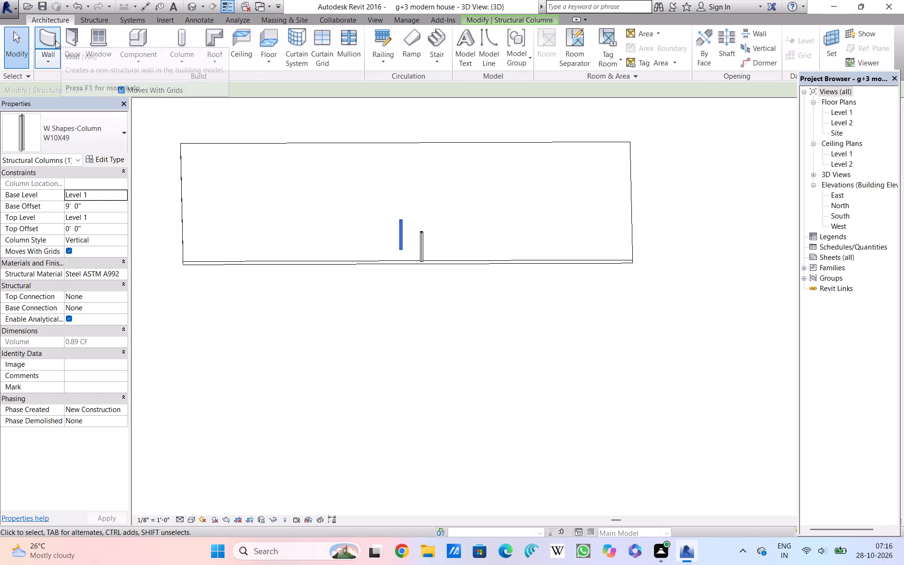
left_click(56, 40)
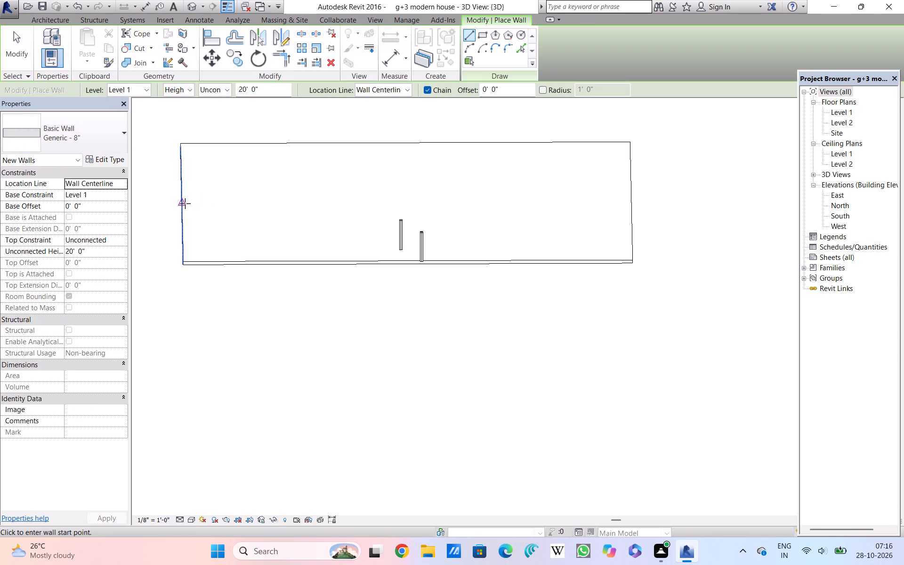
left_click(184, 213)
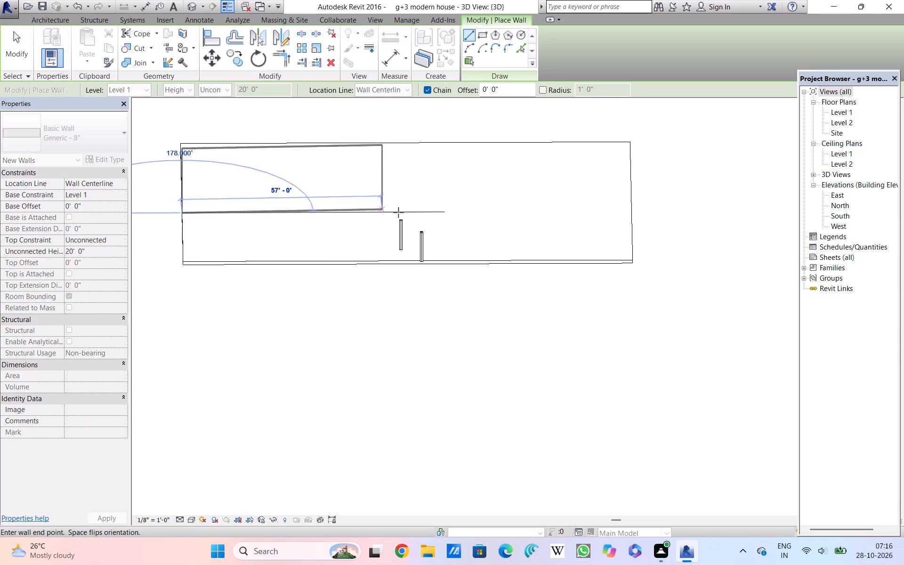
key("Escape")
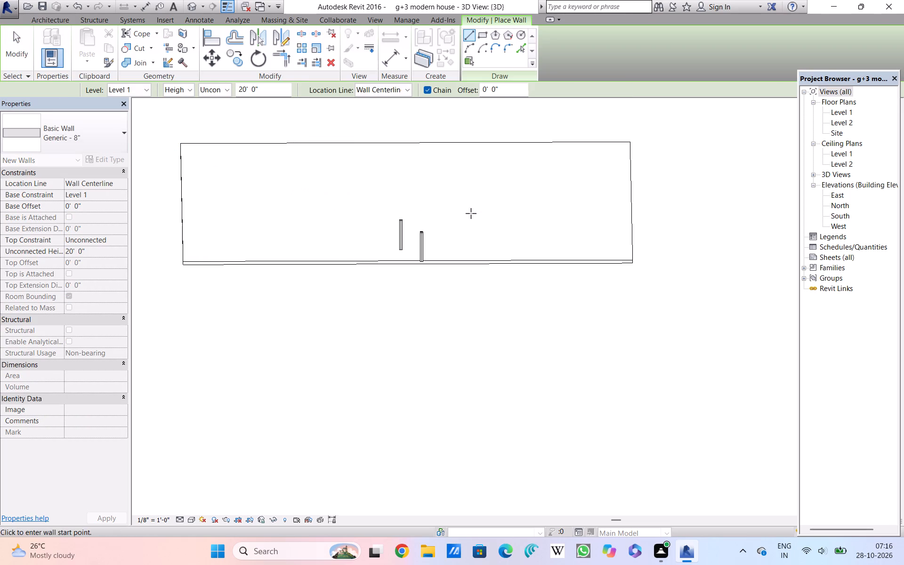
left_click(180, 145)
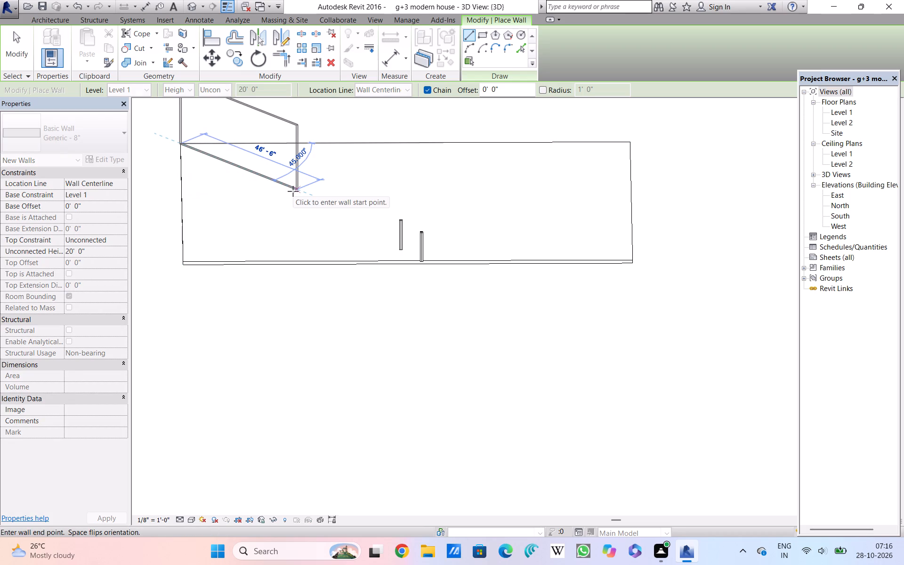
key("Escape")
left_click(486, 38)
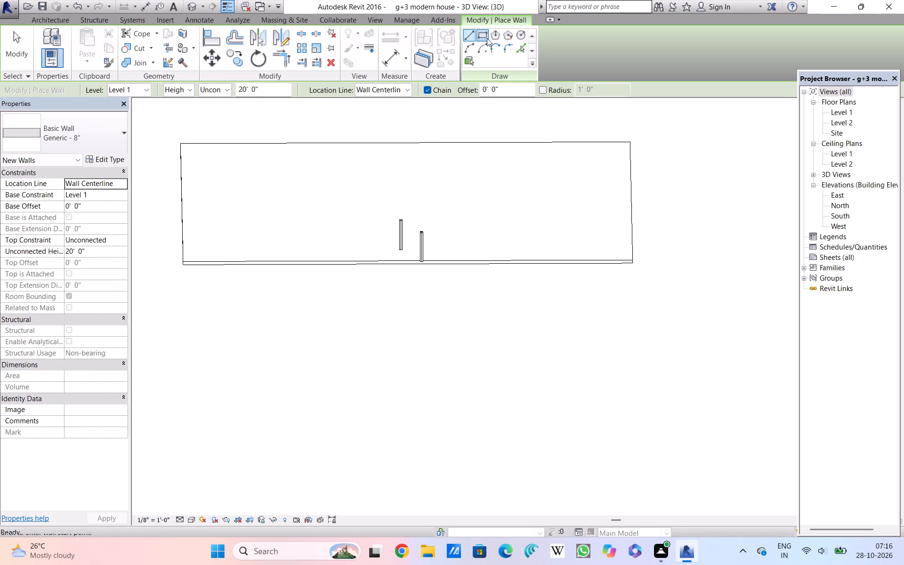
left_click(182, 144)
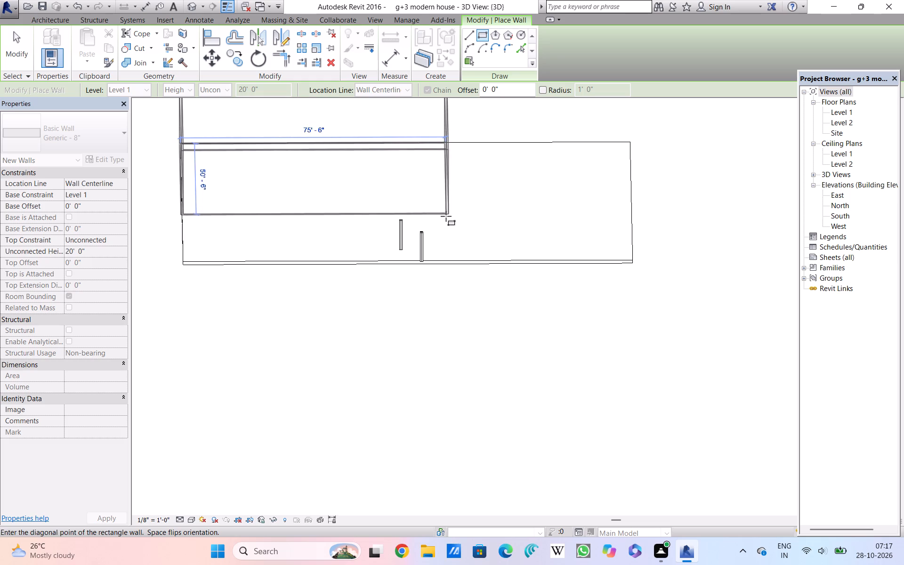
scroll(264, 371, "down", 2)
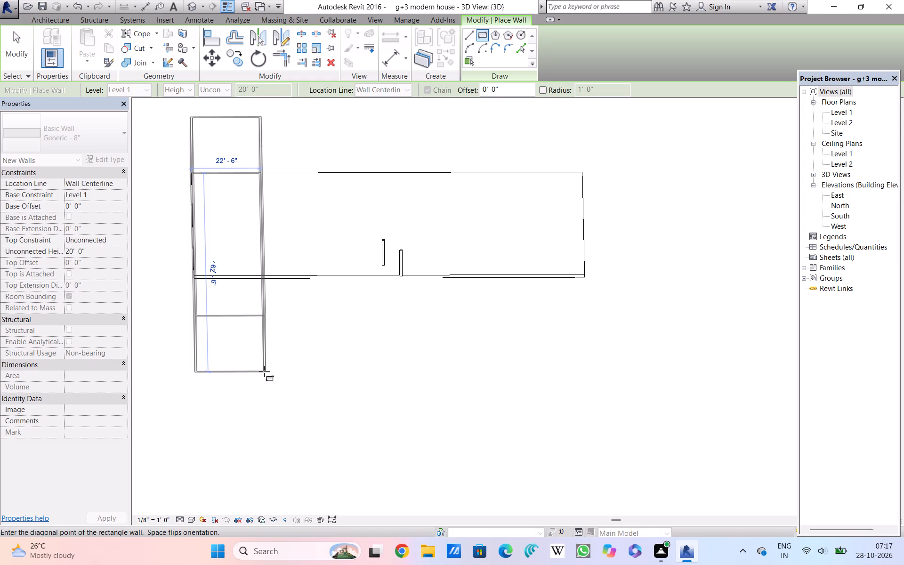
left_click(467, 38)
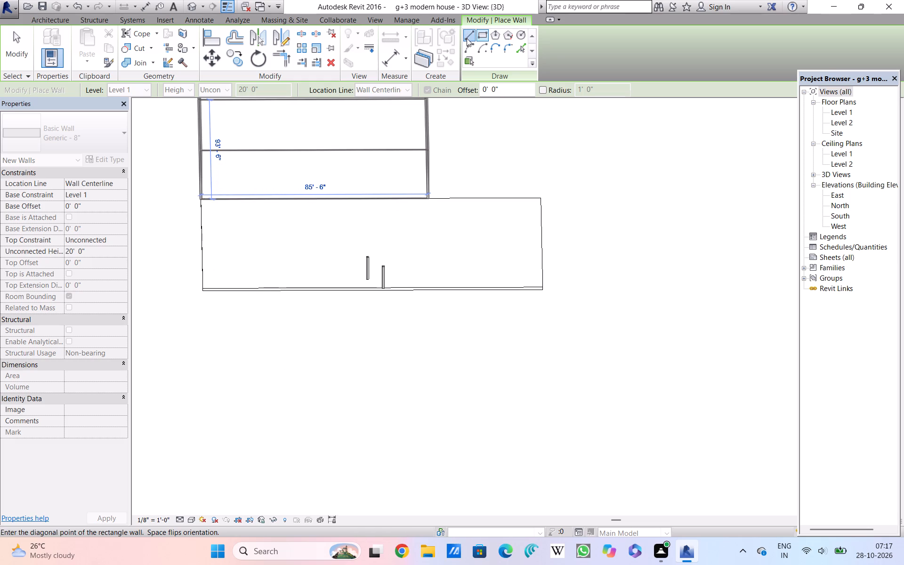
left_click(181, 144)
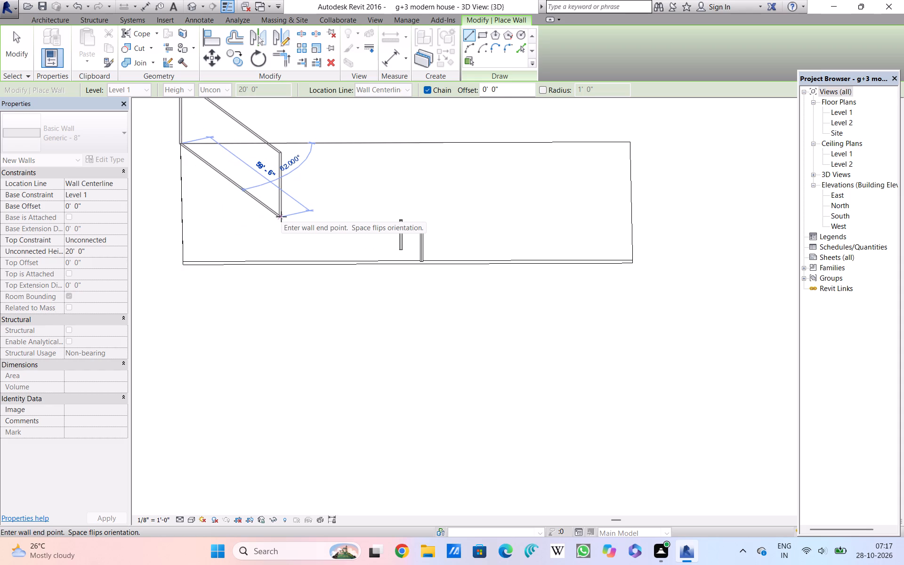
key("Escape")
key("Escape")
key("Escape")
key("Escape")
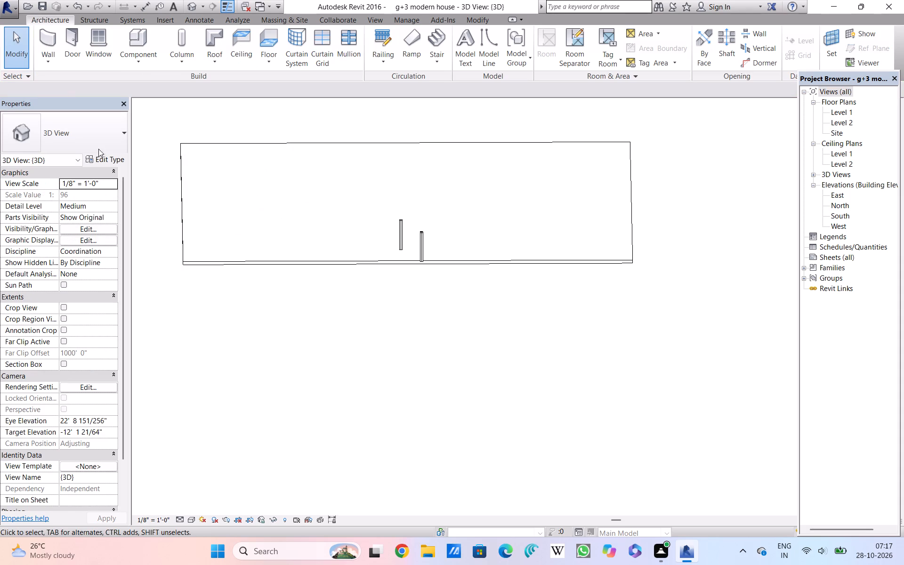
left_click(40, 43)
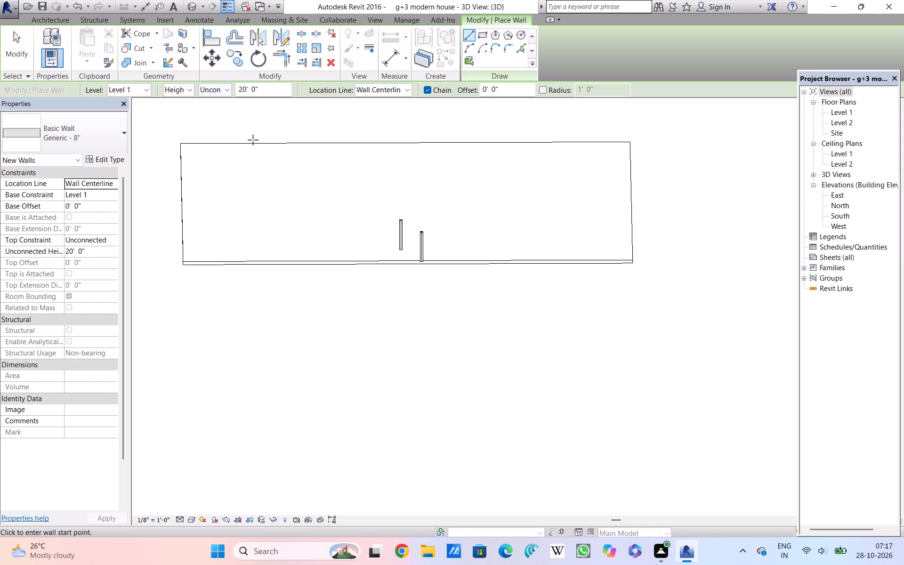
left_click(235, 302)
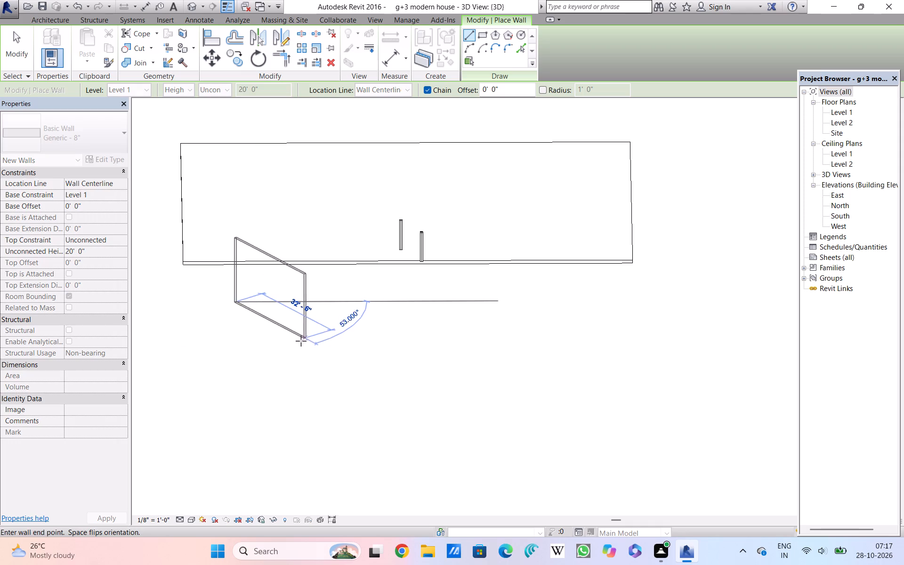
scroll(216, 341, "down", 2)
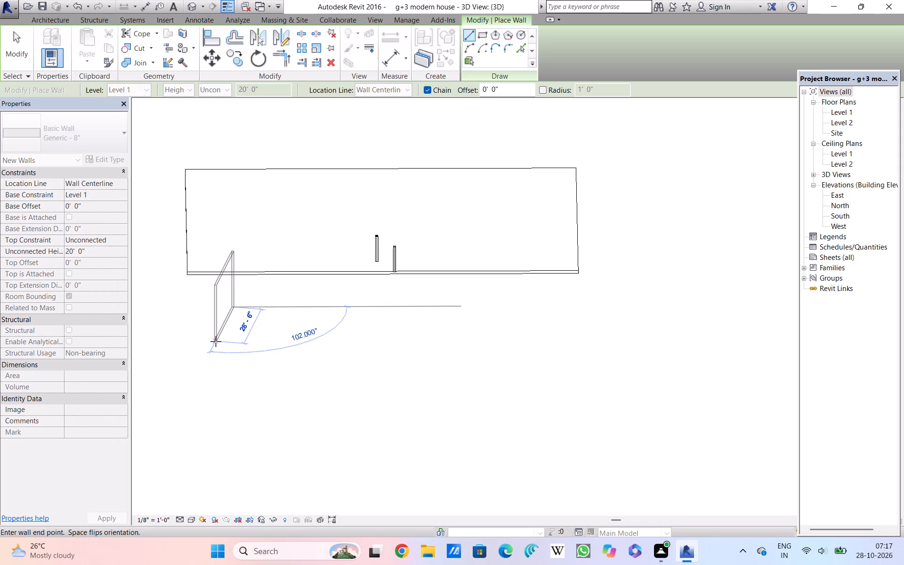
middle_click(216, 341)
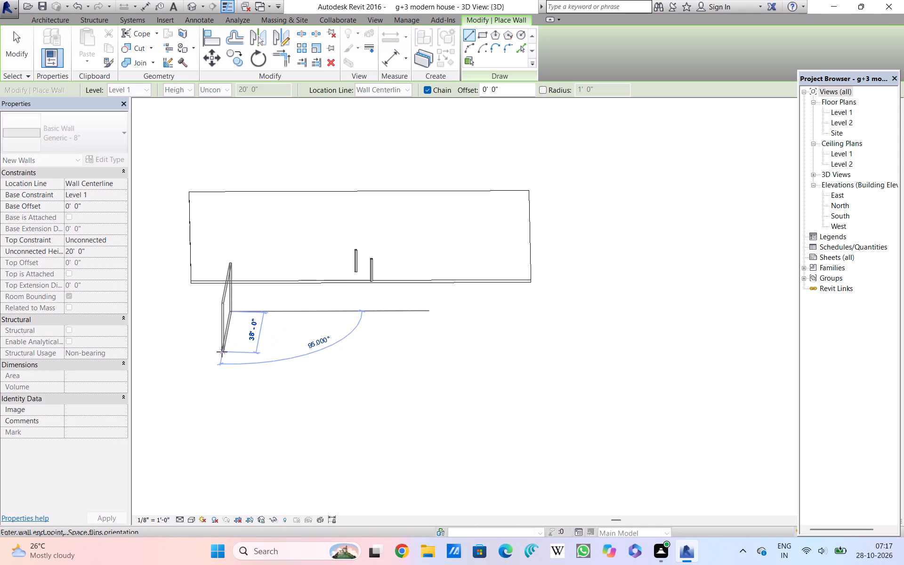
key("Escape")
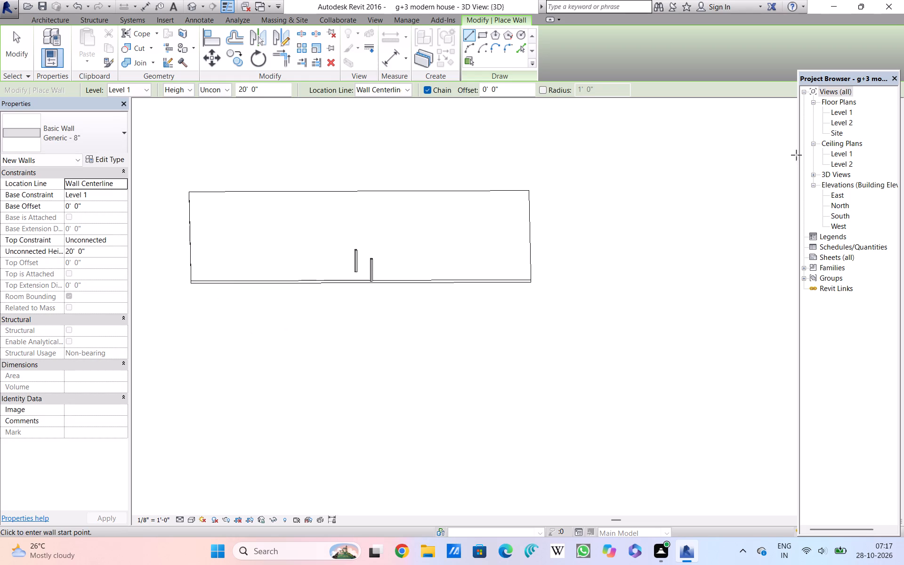
In the Level 1 floor plan, nudge the front W10X49 column back onto the floor slab's front edge.
left_click(842, 112)
left_click(842, 112)
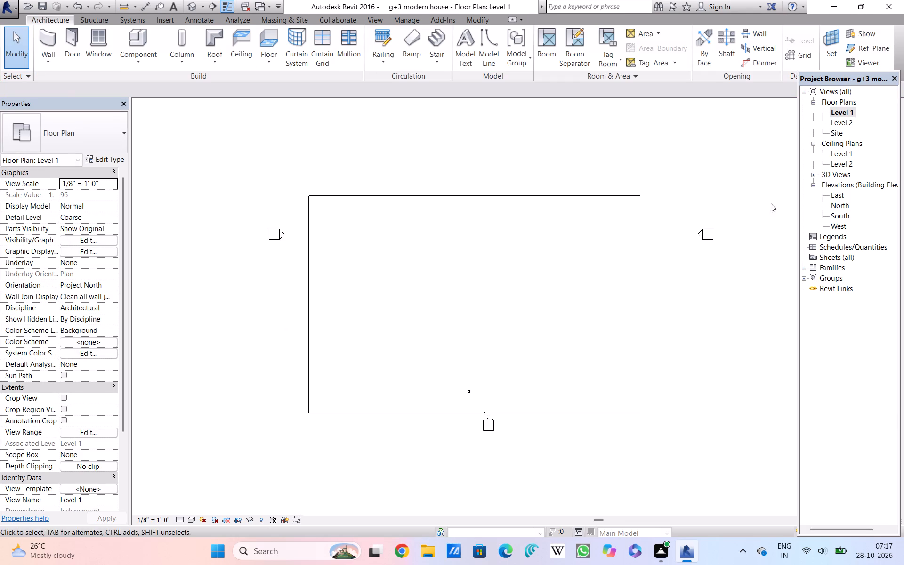
middle_click_drag(564, 302, 521, 254)
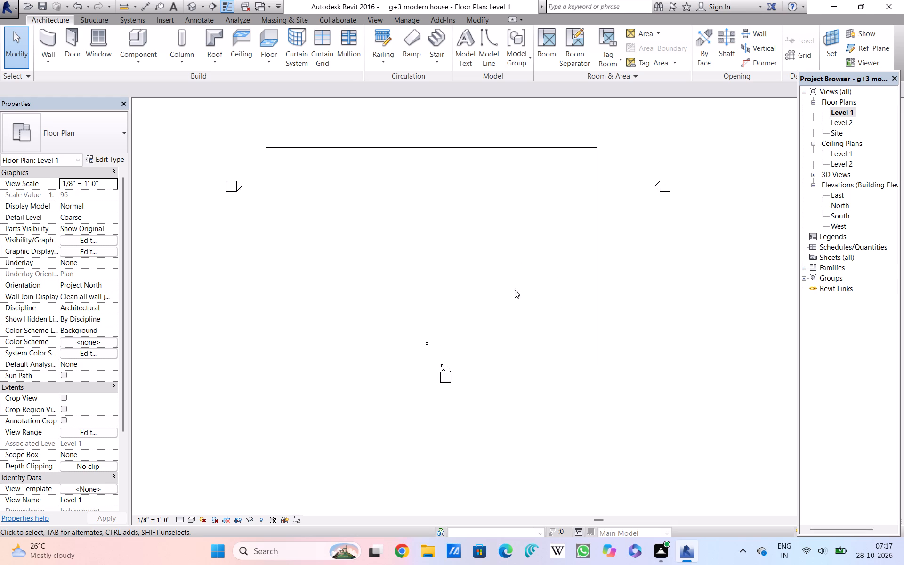
scroll(477, 355, "up", 10)
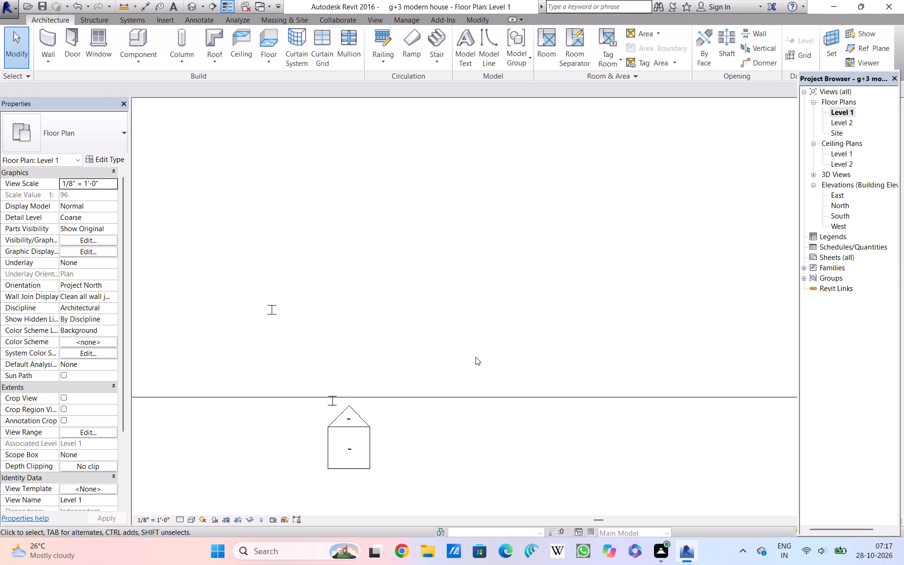
left_click(336, 402)
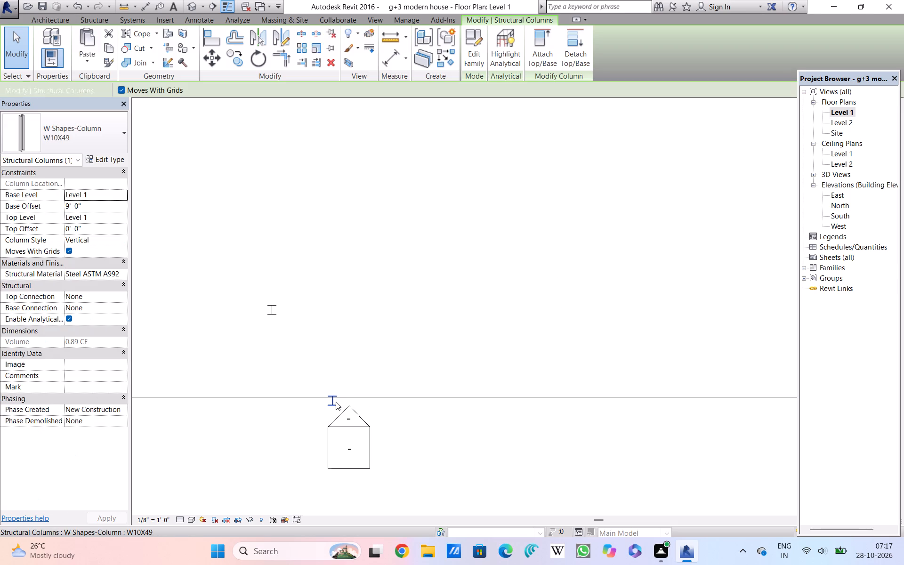
middle_click_drag(338, 400, 338, 391)
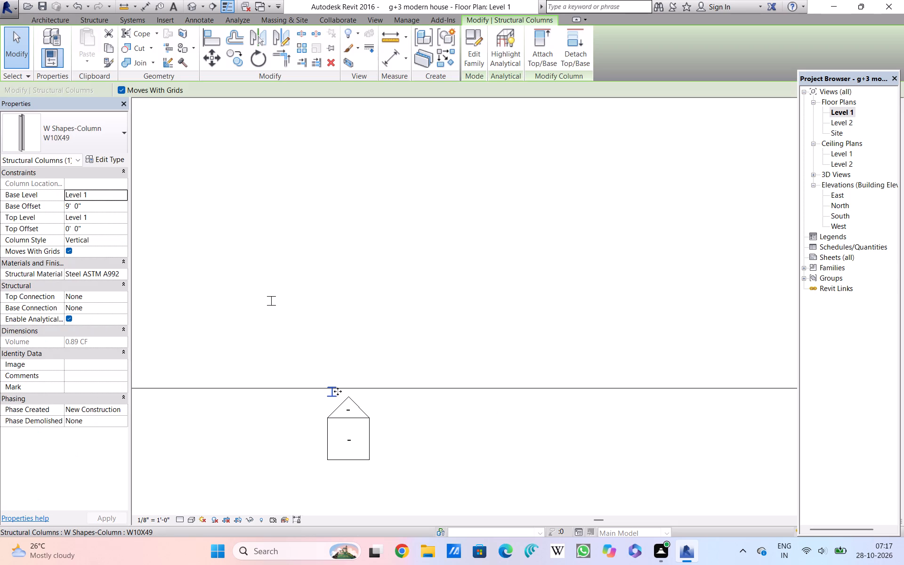
left_click_drag(338, 391, 339, 377)
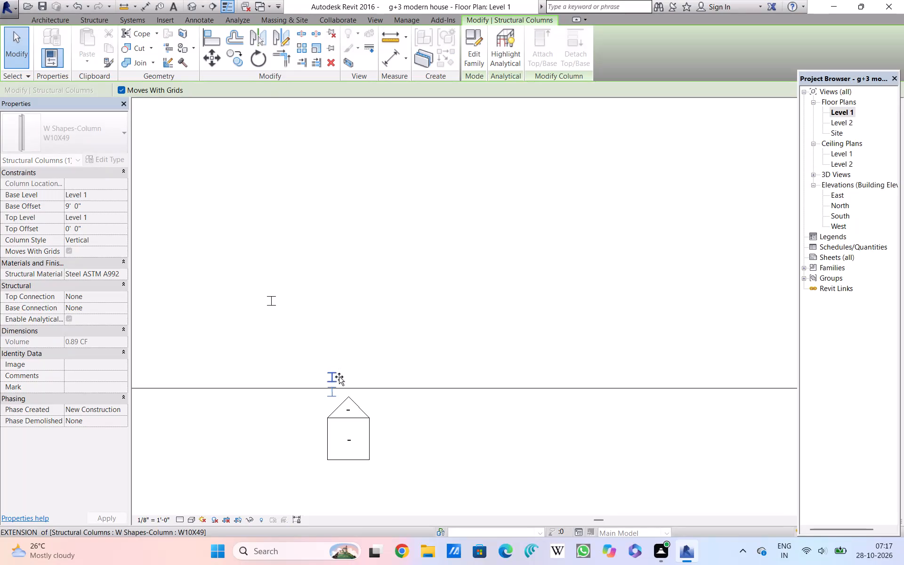
left_click_drag(339, 377, 341, 381)
left_click_drag(341, 381, 341, 385)
left_click_drag(341, 385, 344, 382)
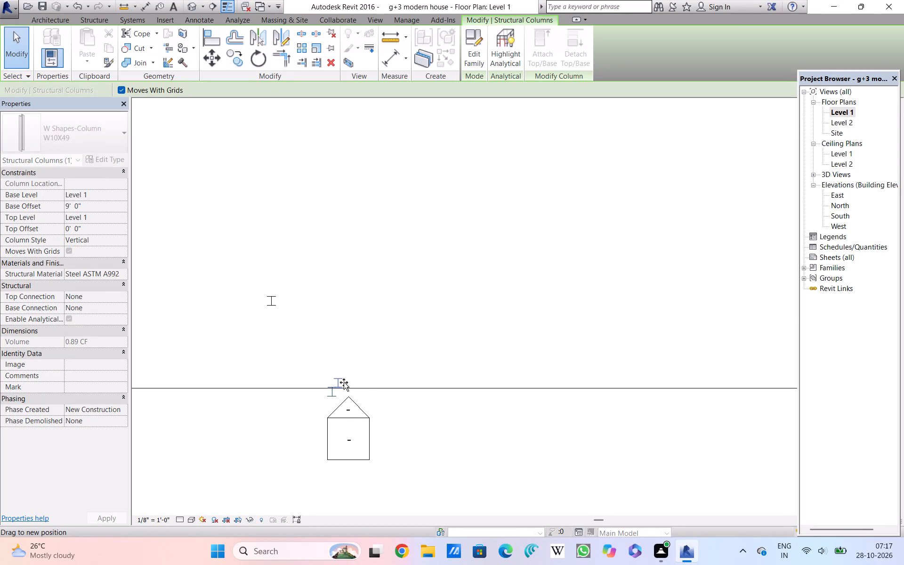
left_click_drag(344, 382, 341, 385)
Draw a rectangle of Generic - 8" walls on Level 1 from the slab's rear corner, 128' 0" by about 69' 10", spanning the slab's full width.
scroll(354, 349, "down", 3)
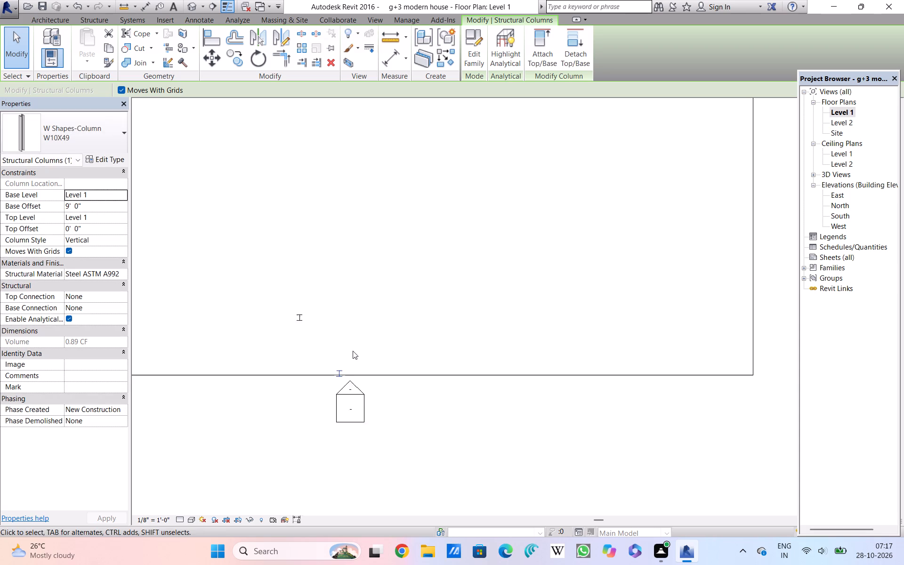
scroll(353, 351, "down", 4)
middle_click_drag(363, 320, 466, 377)
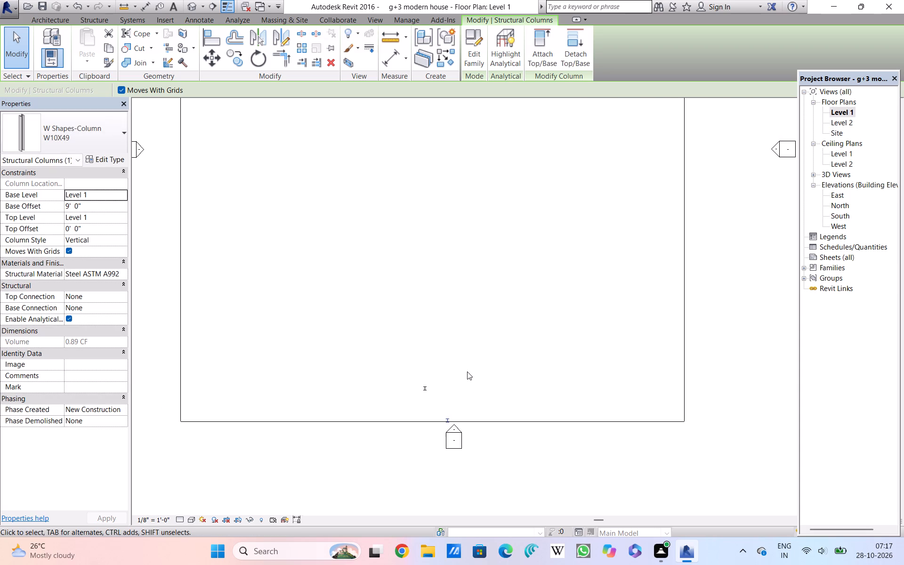
scroll(466, 373, "down", 2)
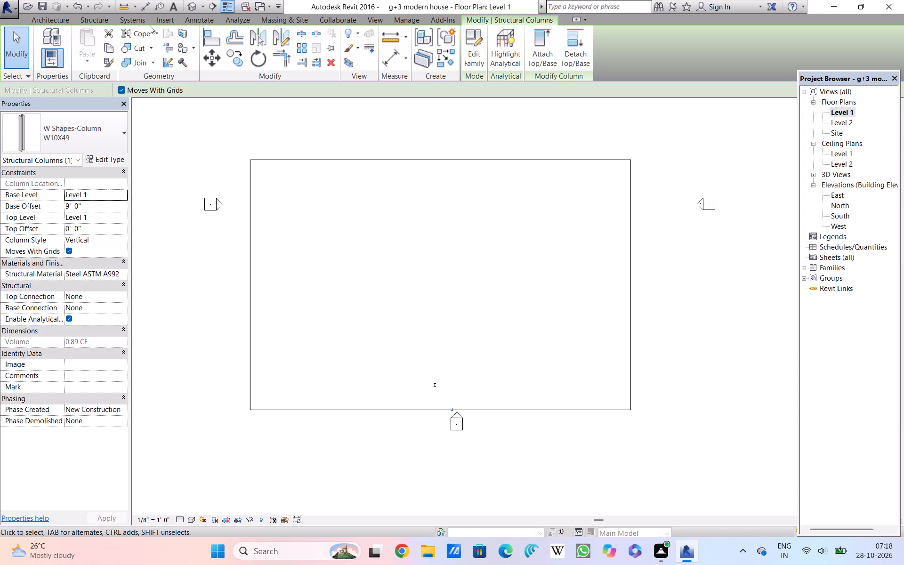
left_click(52, 22)
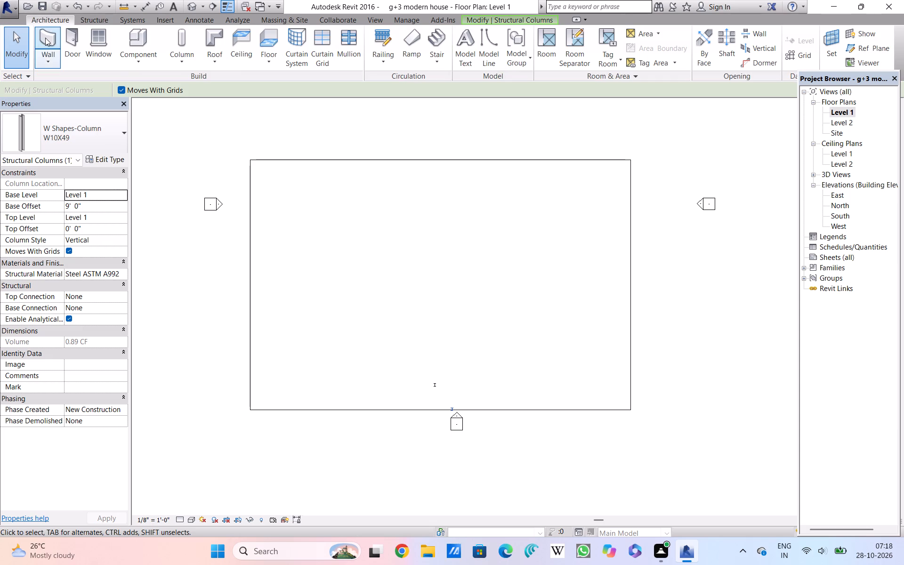
left_click(44, 42)
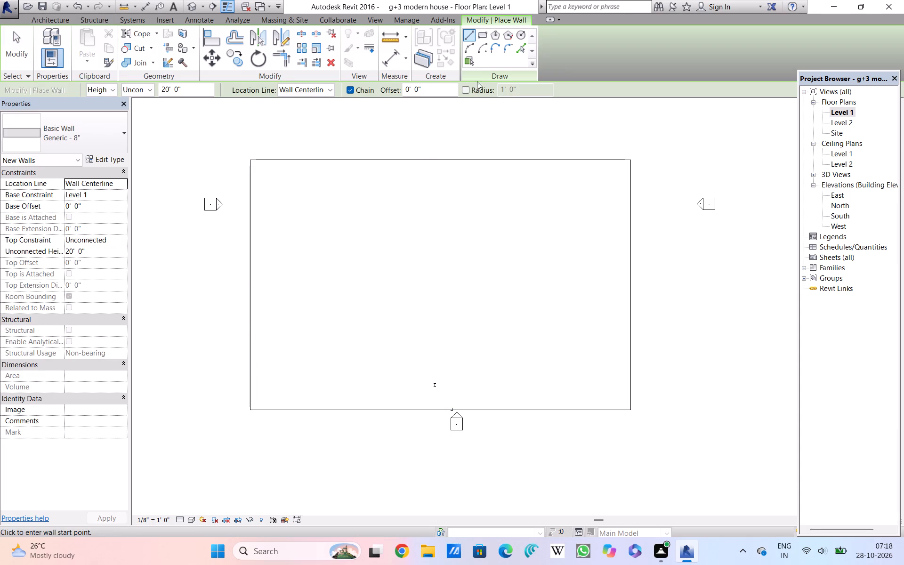
left_click(486, 35)
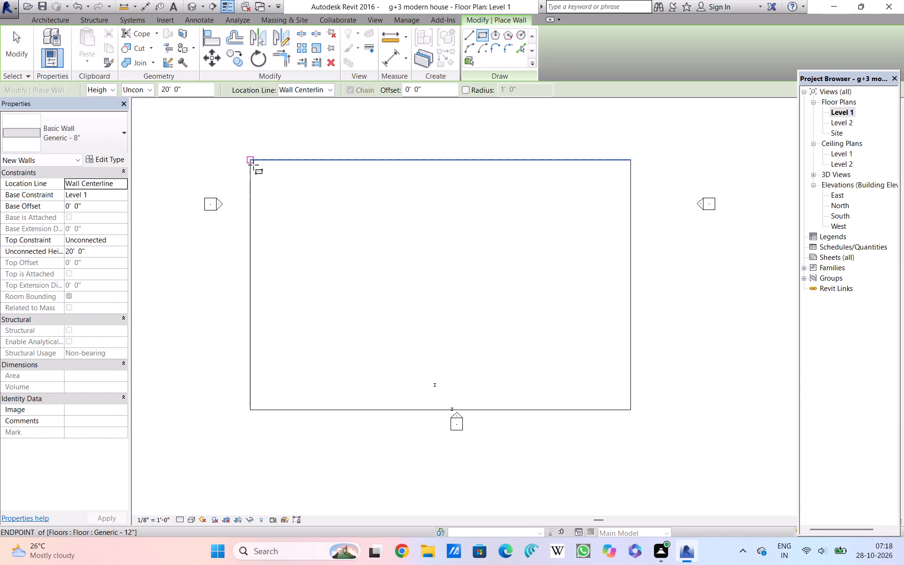
left_click(253, 165)
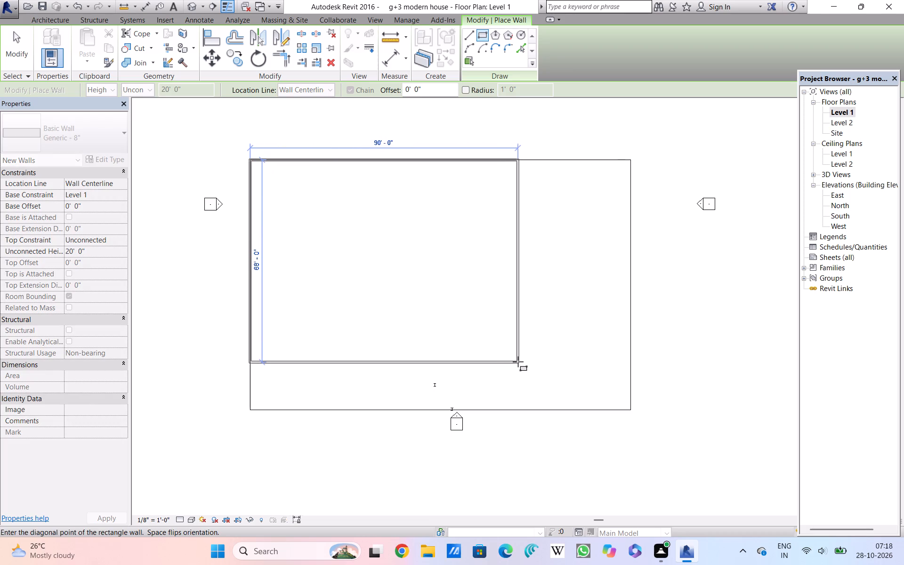
double_click(633, 368)
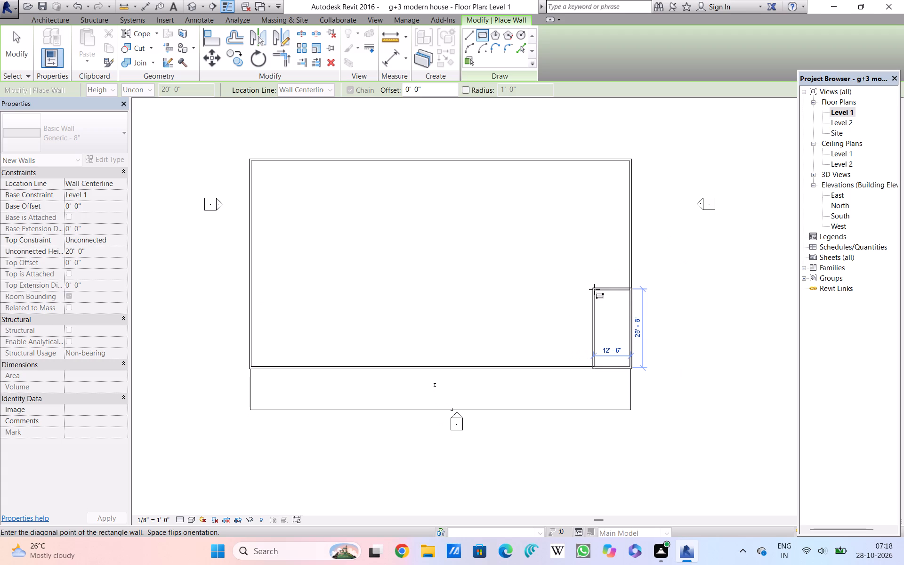
key("Escape")
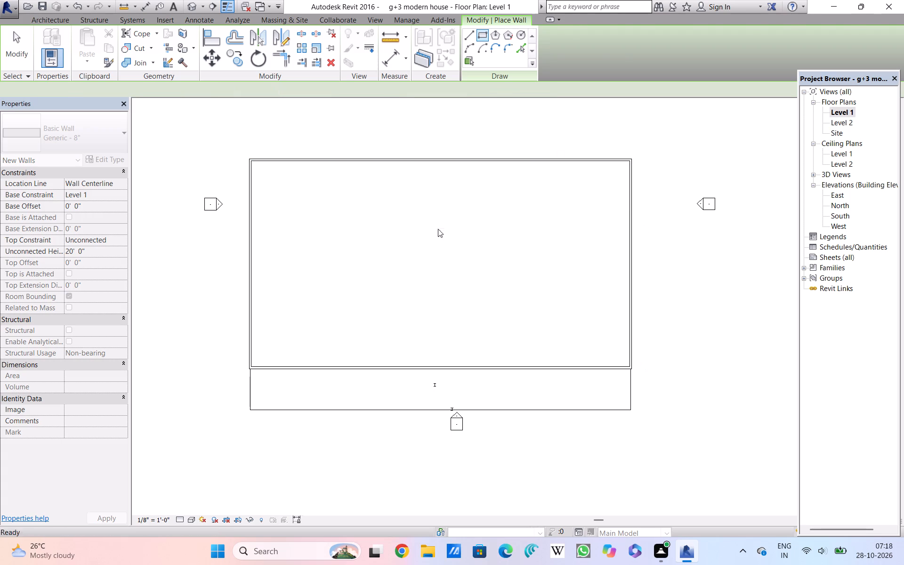
key("Escape")
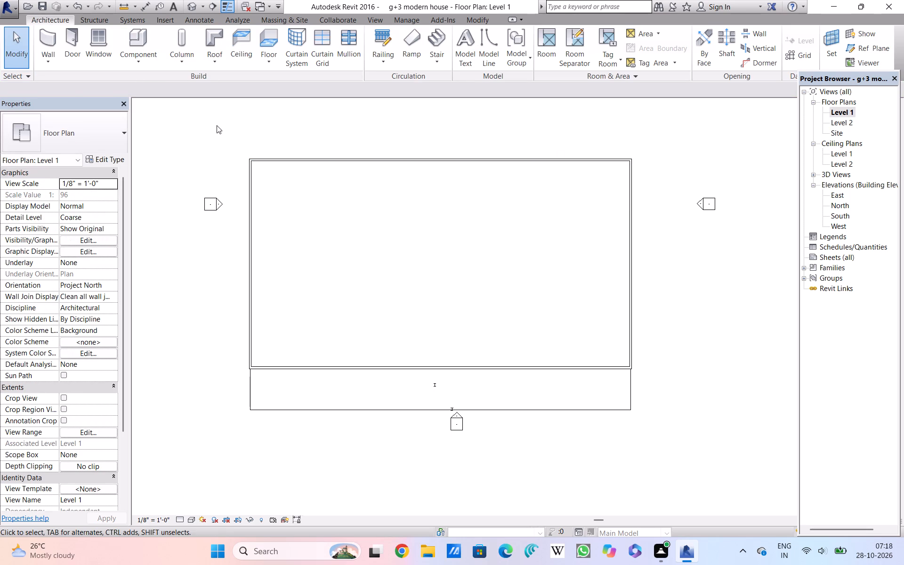
Examine the wall enclosure and the two columns from several angles in the 3D view.
left_click(191, 3)
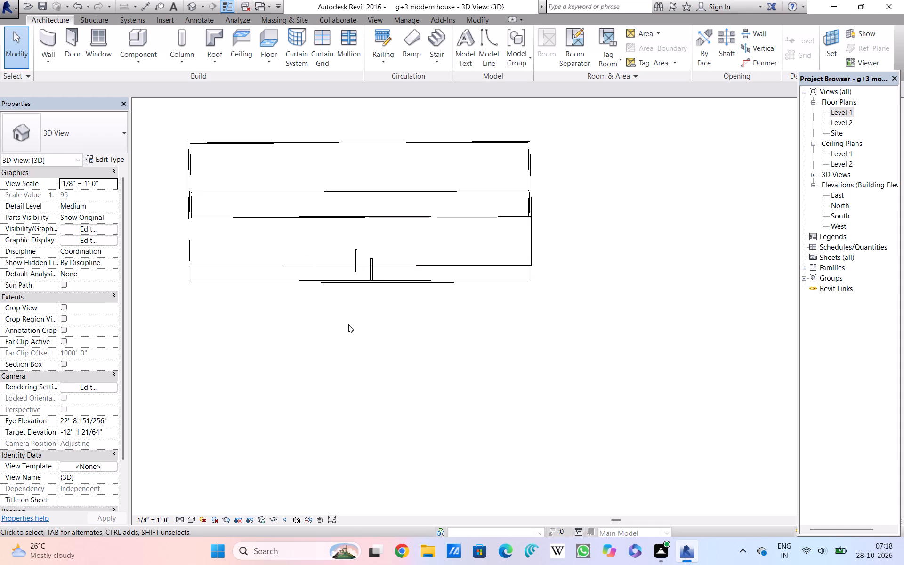
middle_click_drag(348, 324, 360, 270, "shift")
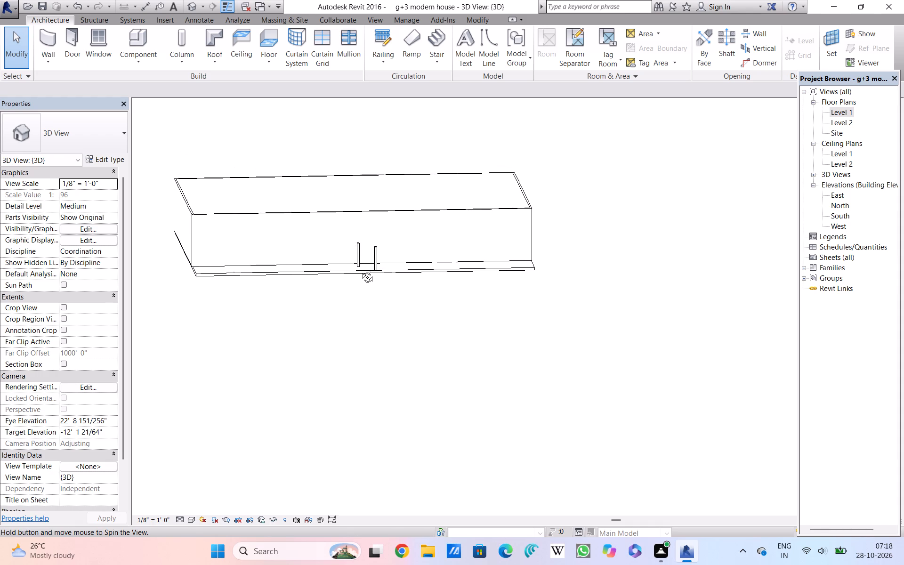
middle_click_drag(360, 270, 340, 283, "shift")
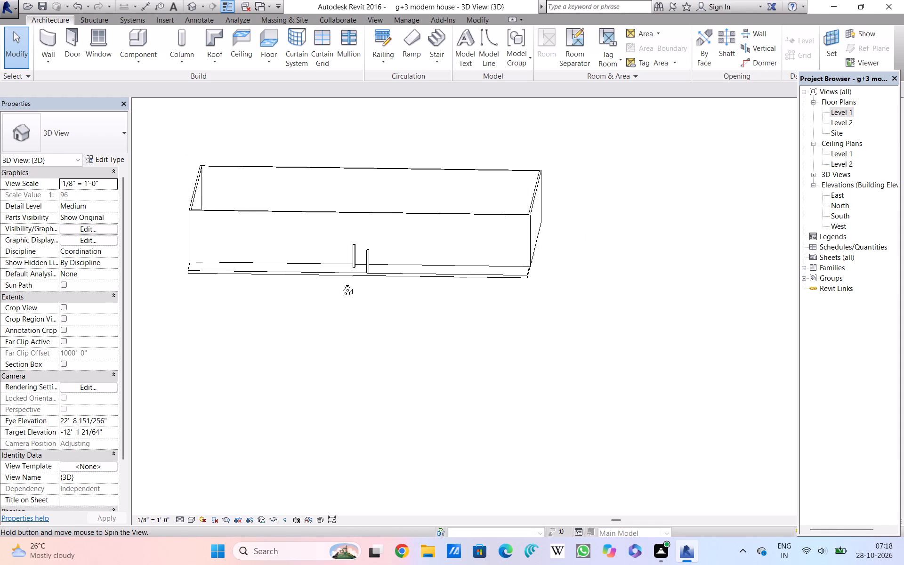
middle_click_drag(340, 283, 359, 303, "shift")
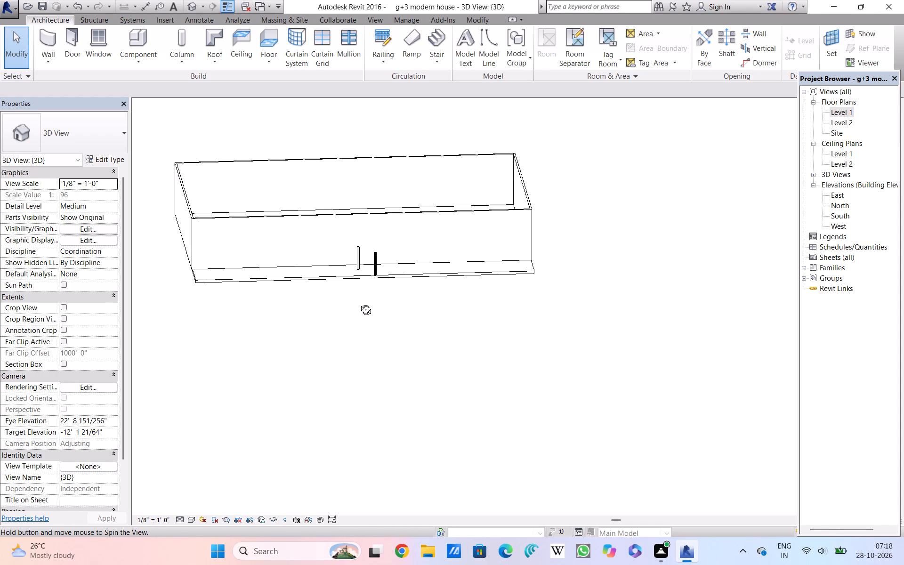
middle_click_drag(359, 303, 354, 333, "shift")
middle_click_drag(363, 316, 371, 303, "shift")
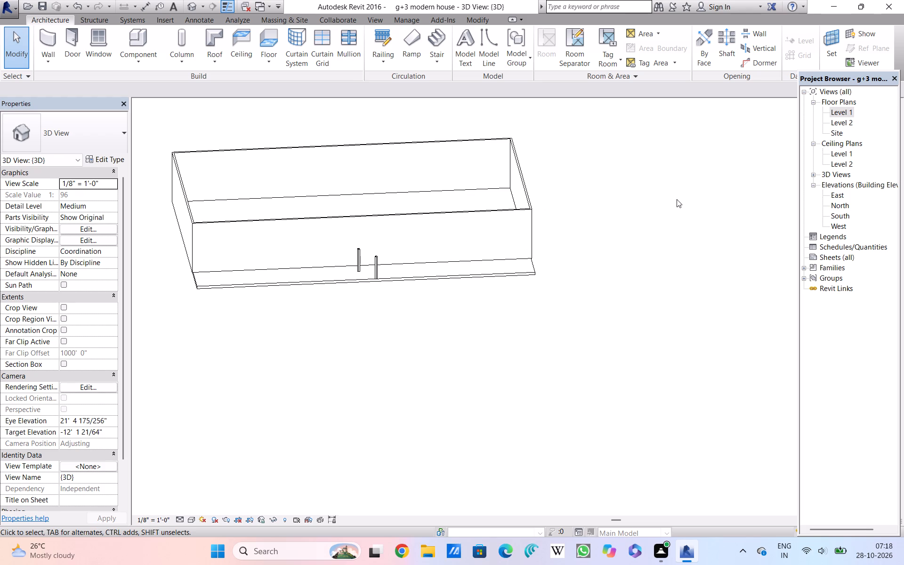
Create a rectangular Generic - 12" floor on Level 2, 127' 8" by about 75' 5", extending past the front wall to the rear column.
left_click(851, 121)
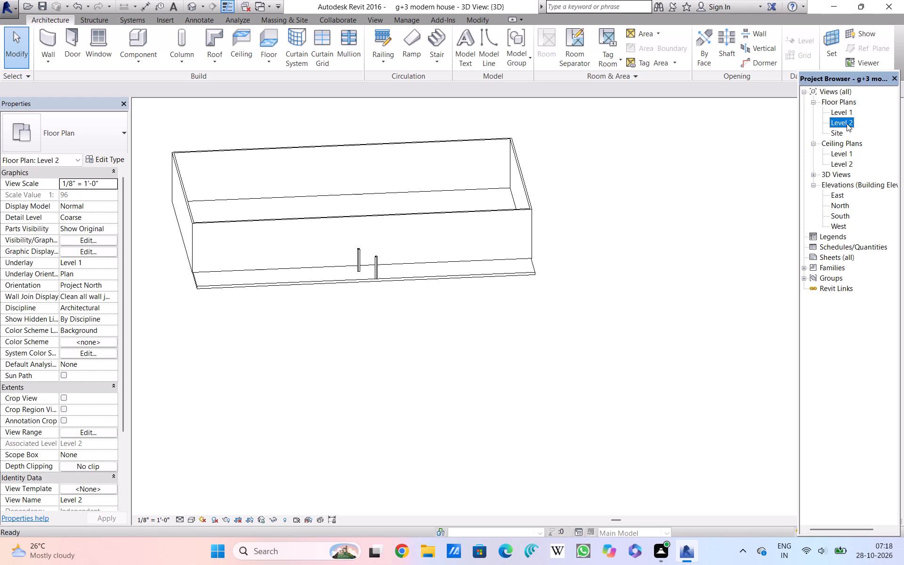
left_click(847, 124)
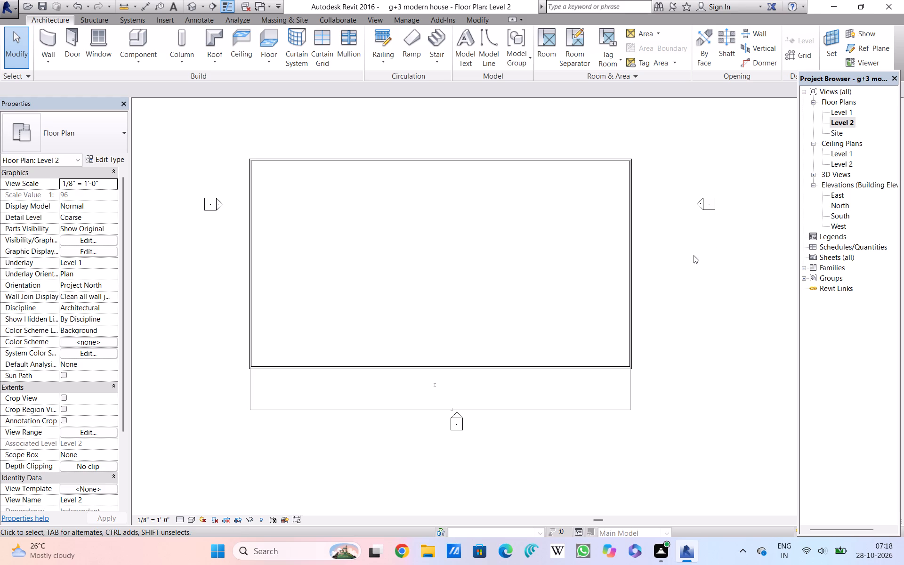
middle_click_drag(694, 255, 672, 238)
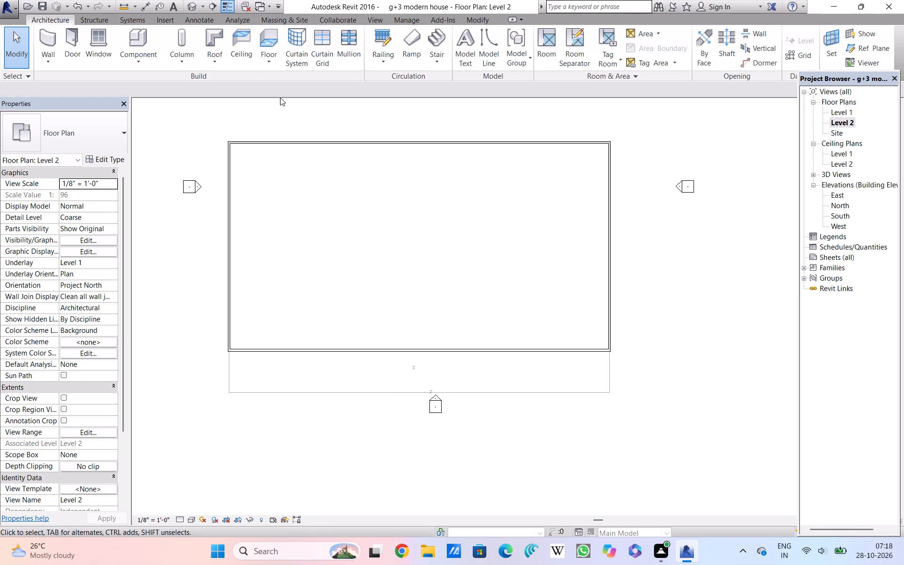
left_click(277, 41)
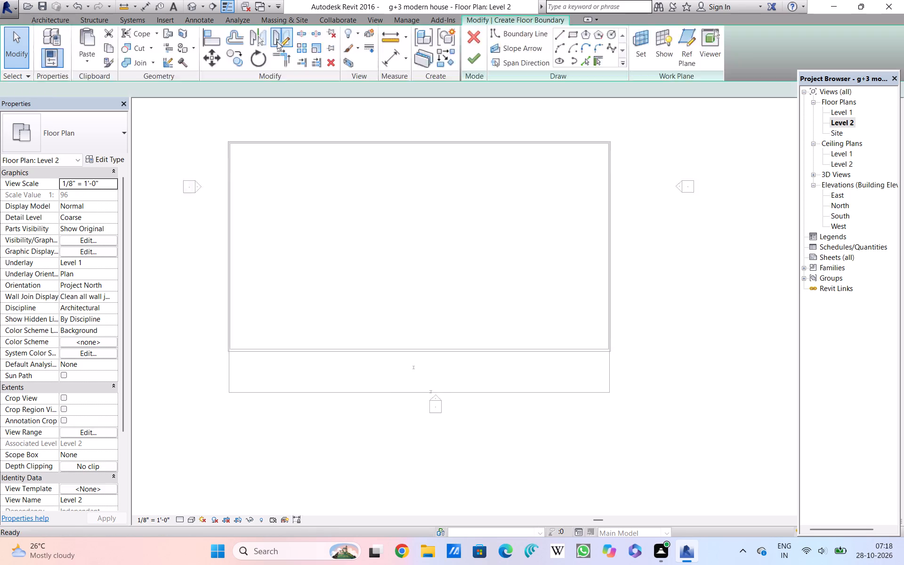
left_click(564, 36)
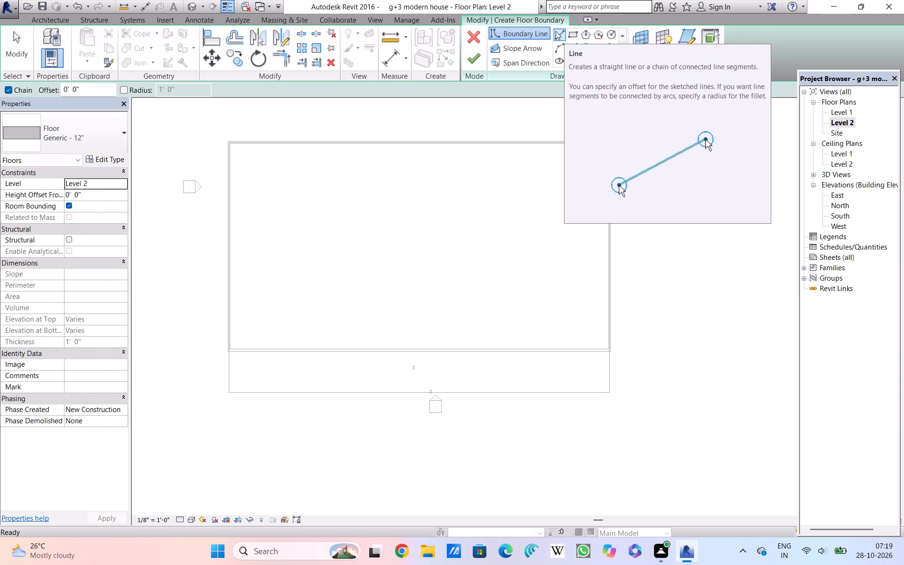
left_click(570, 32)
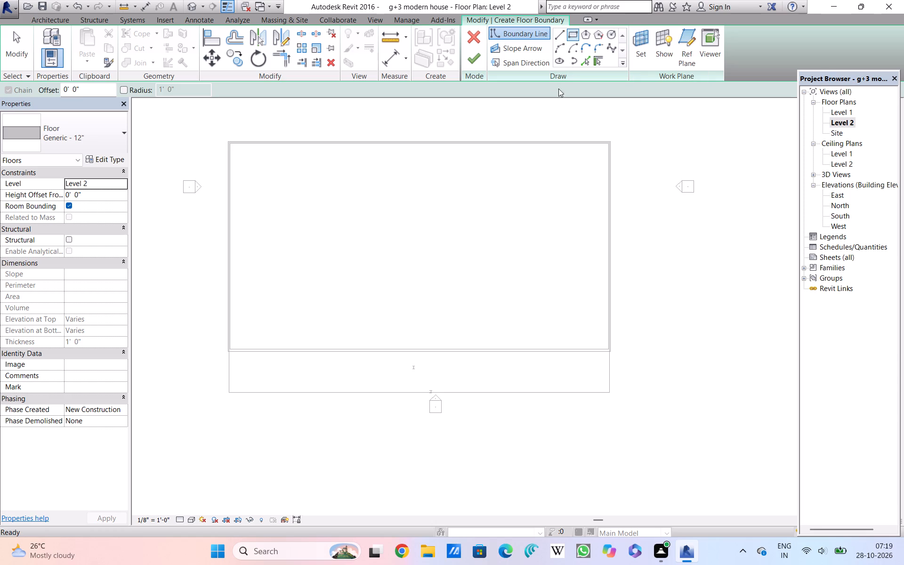
left_click(233, 141)
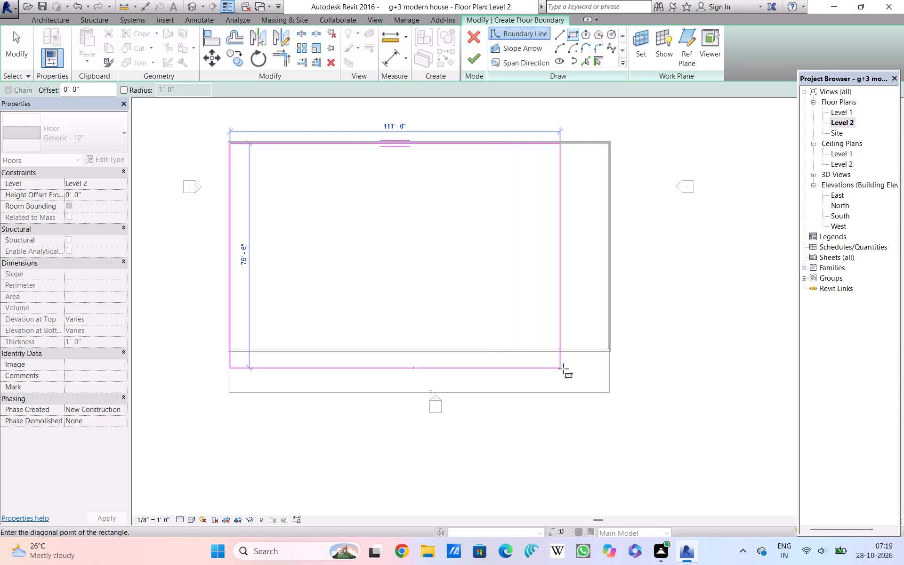
left_click(607, 367)
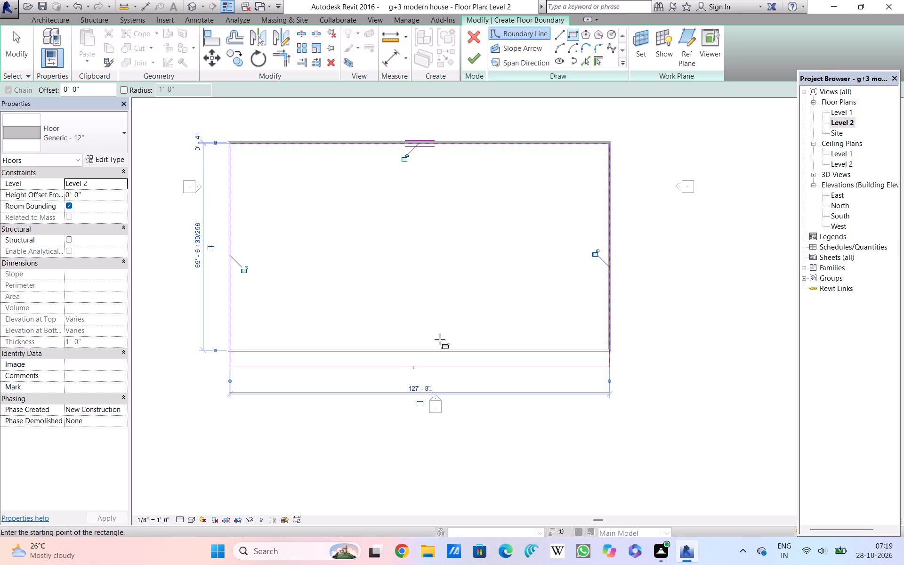
left_click(476, 50)
left_click(653, 323)
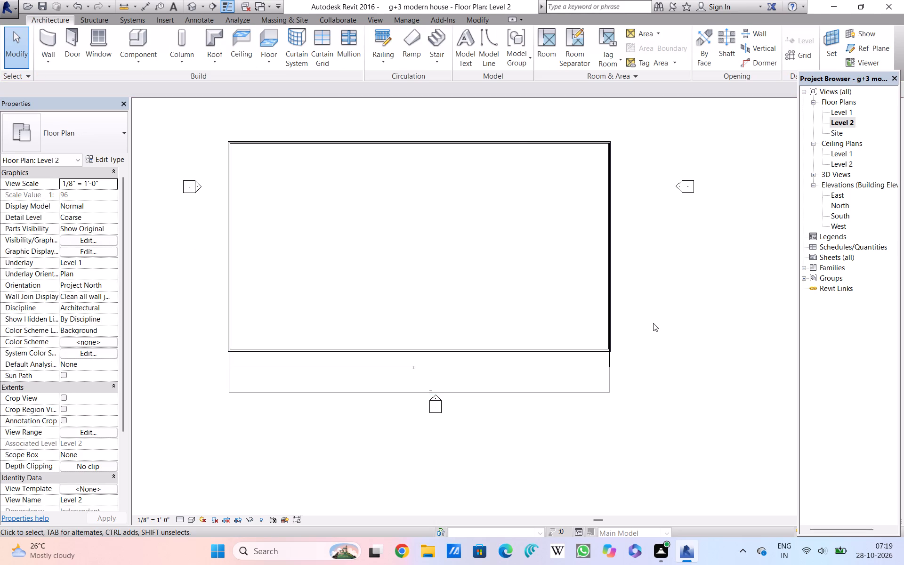
left_click(190, 6)
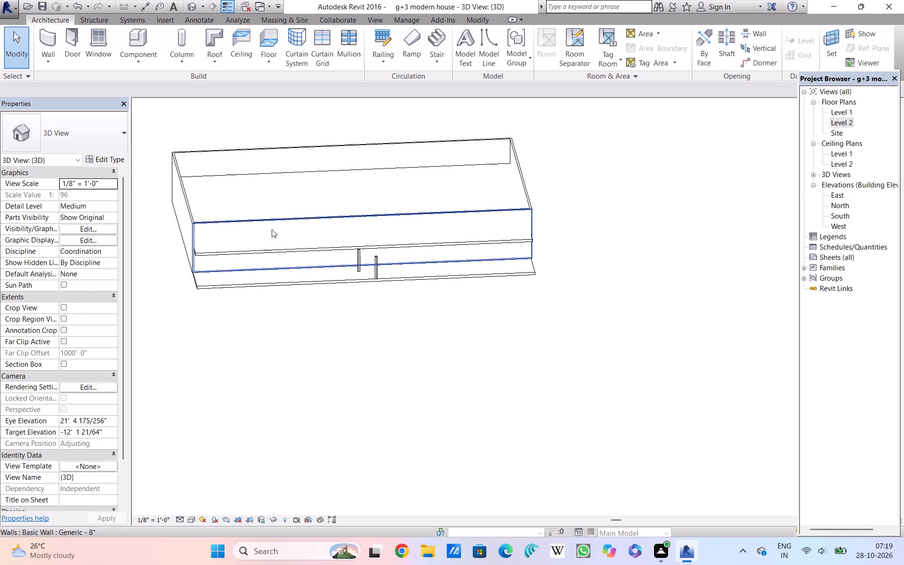
scroll(259, 327, "down", 1, "shift")
middle_click_drag(259, 327, 266, 269, "shift")
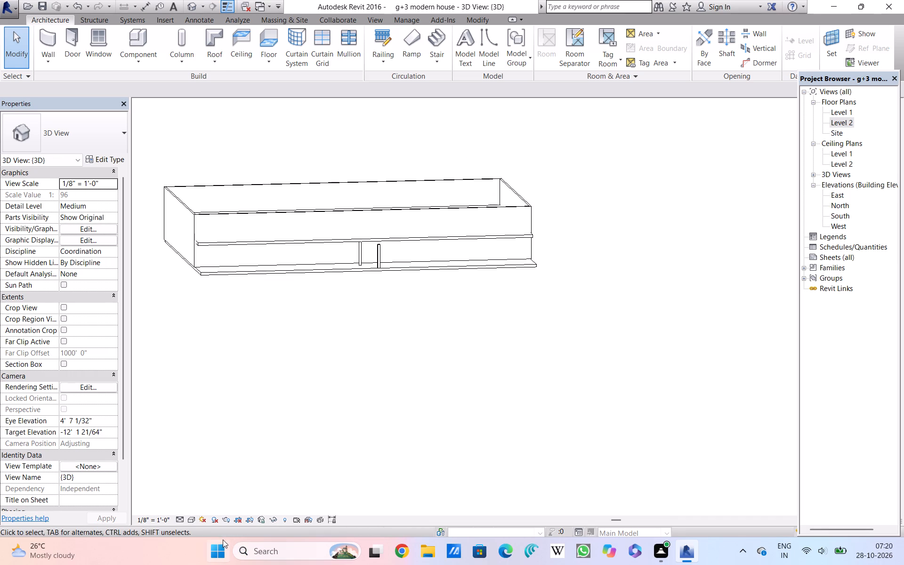
Set the 3D view's visual style to Realistic.
left_click(193, 518)
left_click(204, 498)
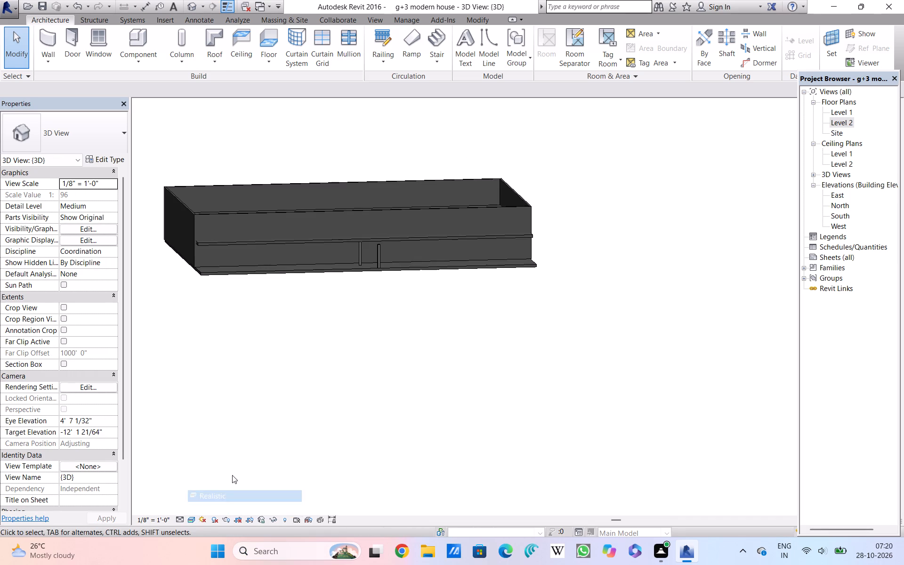
Examine the walls, the two columns and the Level 2 floor edge from several angles in the 3D view.
middle_click_drag(282, 399, 280, 398, "shift")
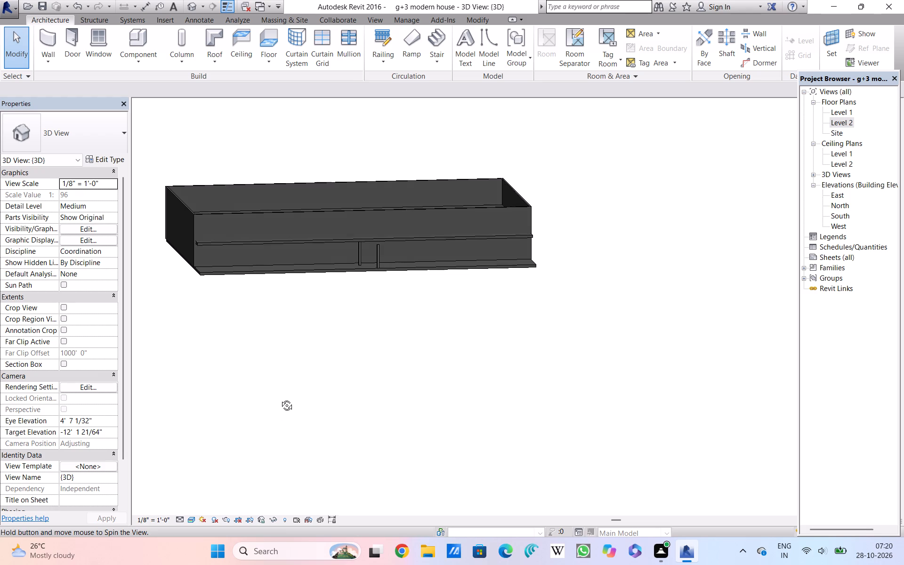
middle_click_drag(280, 398, 254, 380, "shift")
scroll(288, 318, "up", 3)
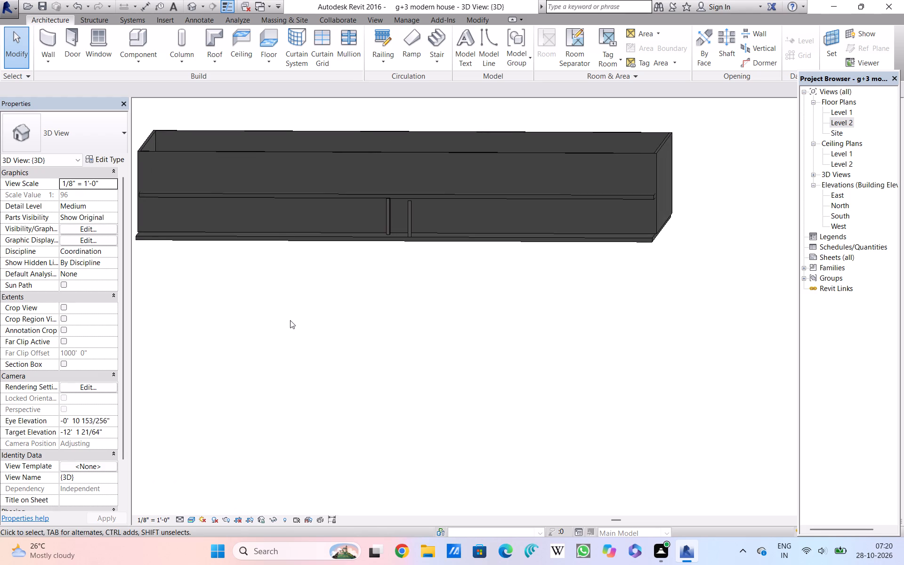
middle_click_drag(290, 320, 315, 400)
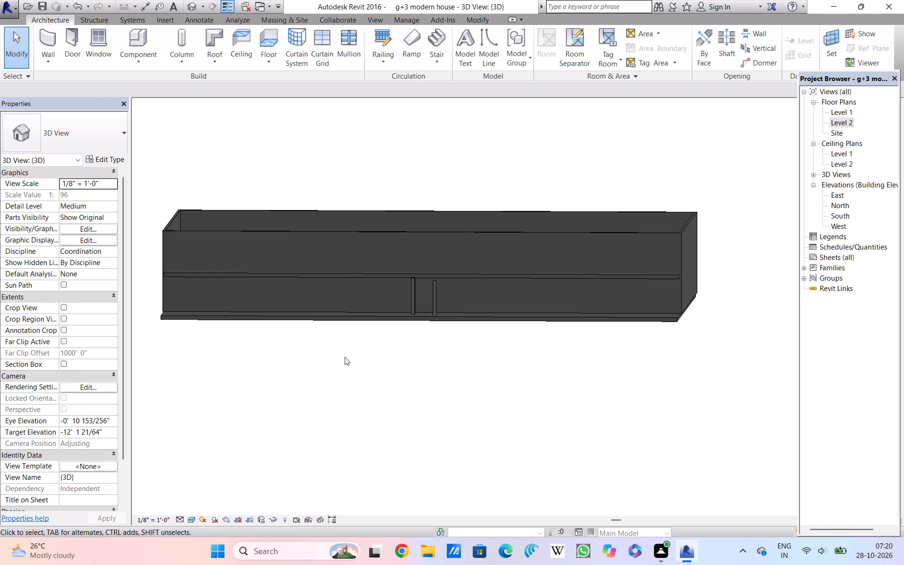
scroll(355, 349, "down", 1)
middle_click_drag(354, 349, 371, 355)
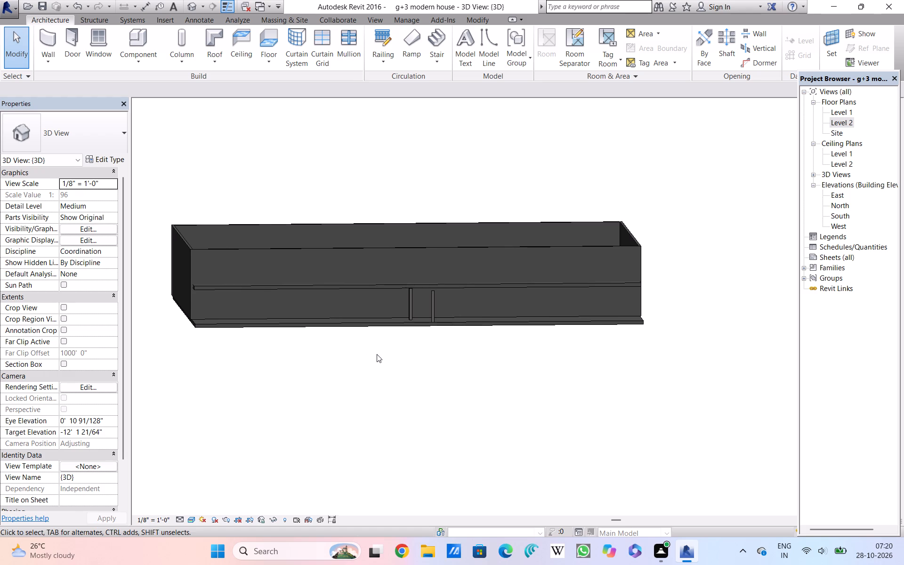
middle_click_drag(378, 352, 378, 363)
scroll(378, 352, "down", 1)
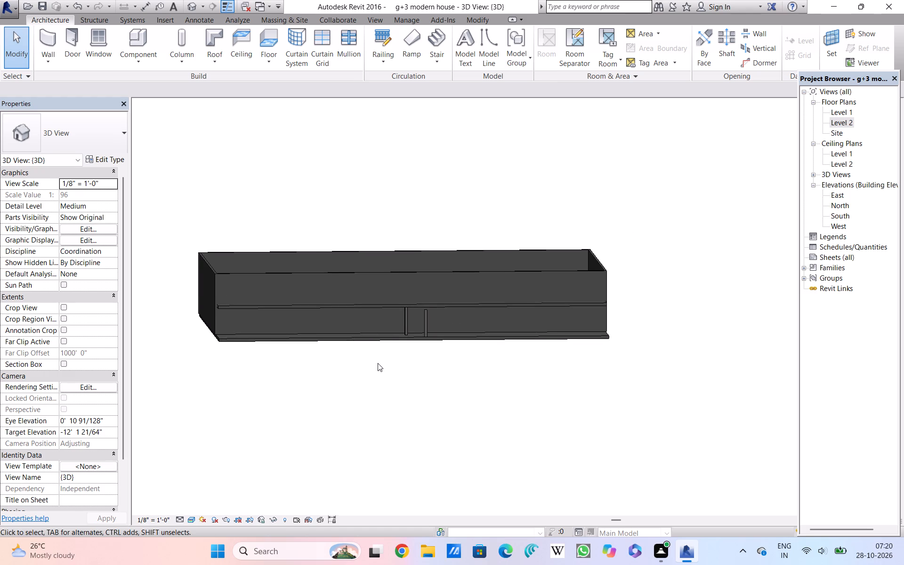
middle_click_drag(378, 363, 376, 382, "shift")
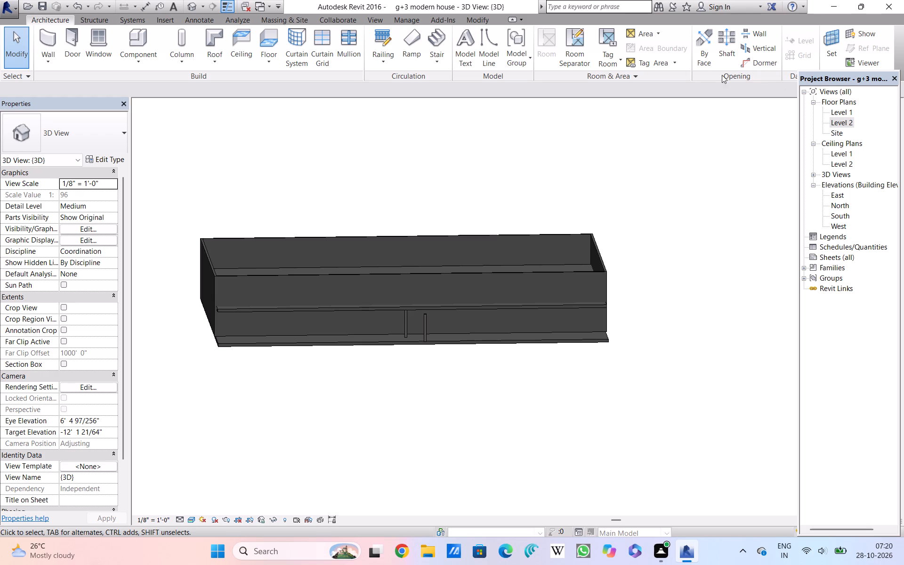
Open the North elevation view showing the Level 1 and Level 2 heads.
left_click(839, 207)
left_click(839, 206)
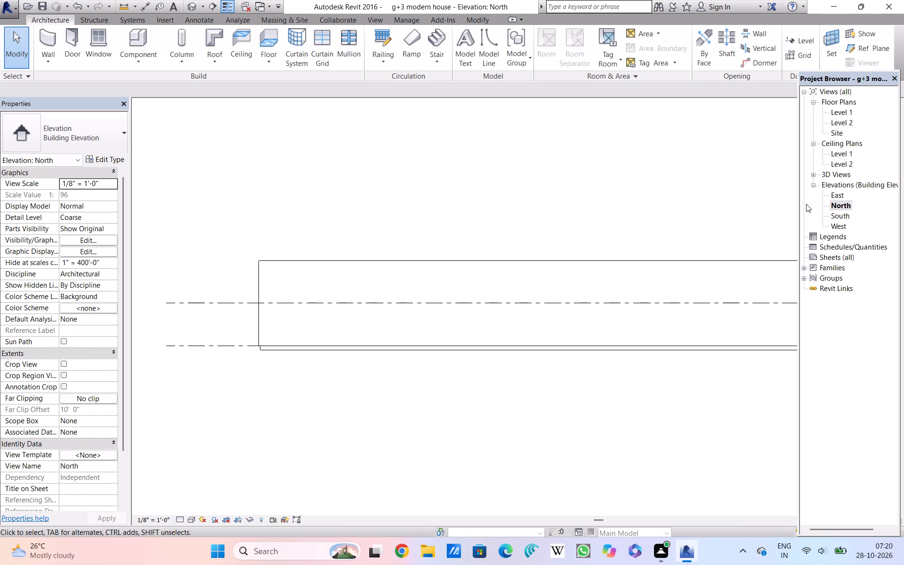
middle_click_drag(782, 228, 561, 216)
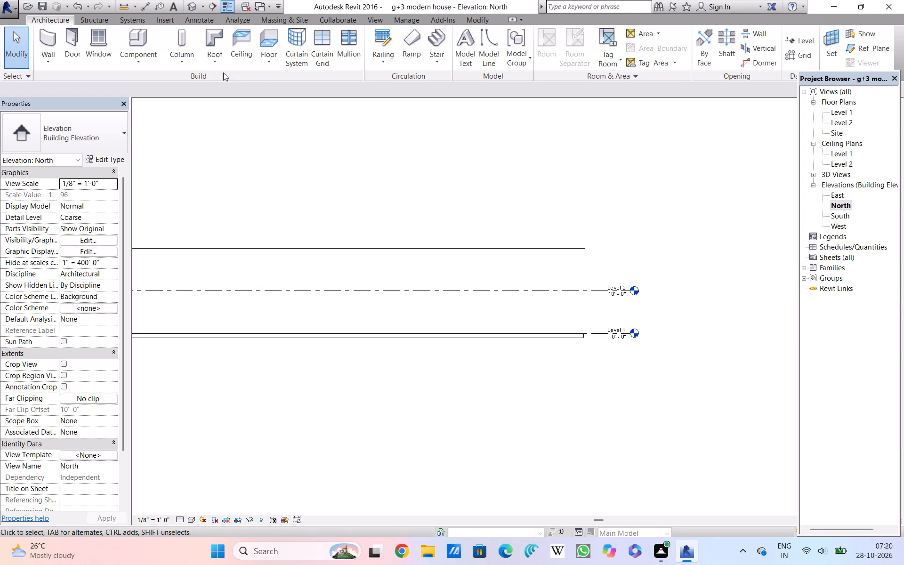
left_click(191, 7)
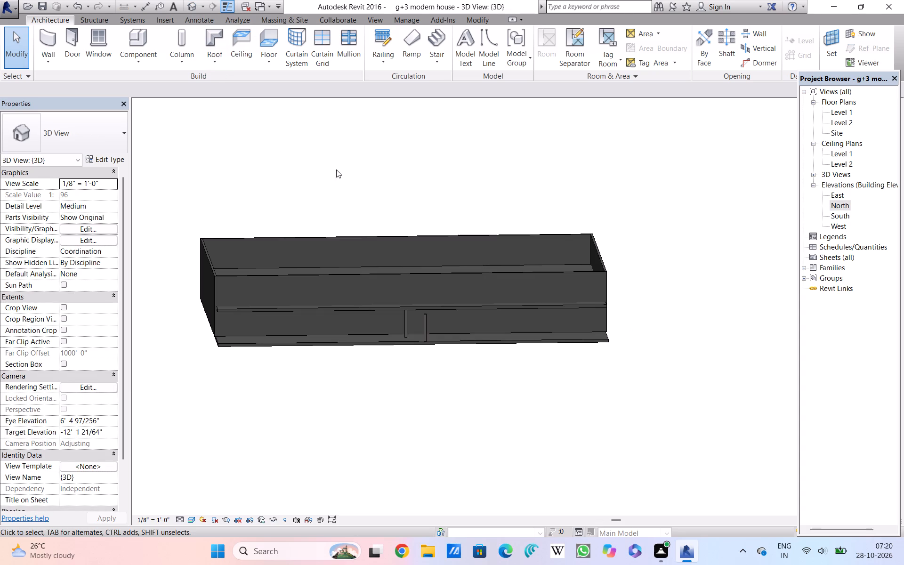
left_click(832, 204)
left_click(832, 204)
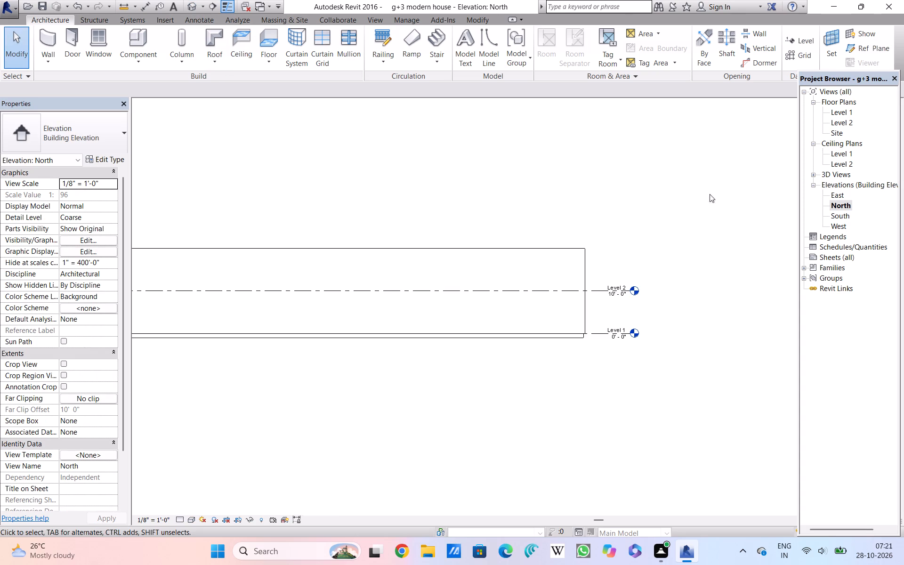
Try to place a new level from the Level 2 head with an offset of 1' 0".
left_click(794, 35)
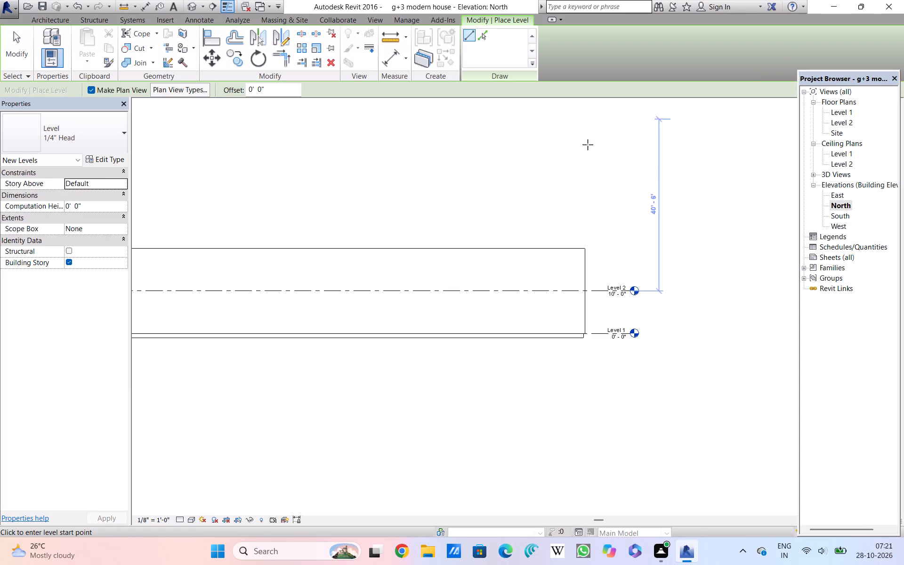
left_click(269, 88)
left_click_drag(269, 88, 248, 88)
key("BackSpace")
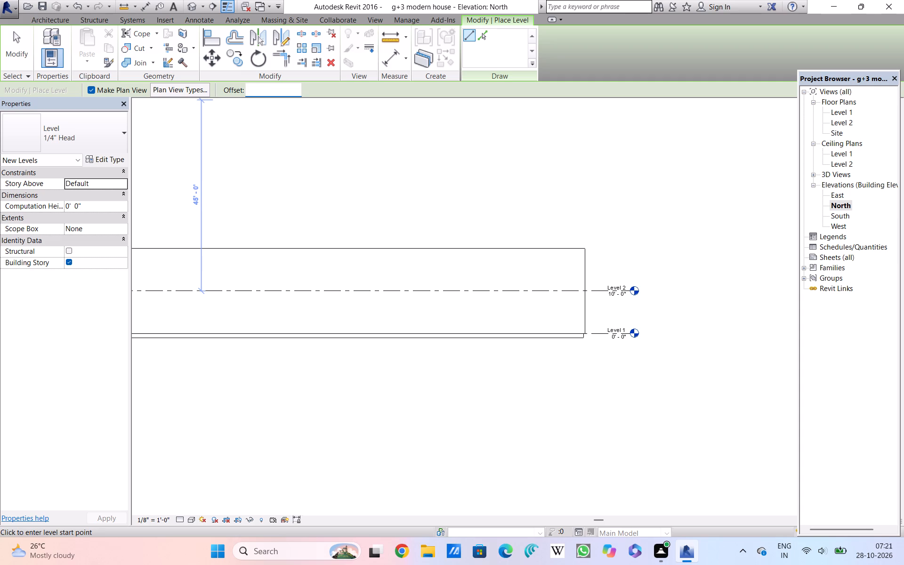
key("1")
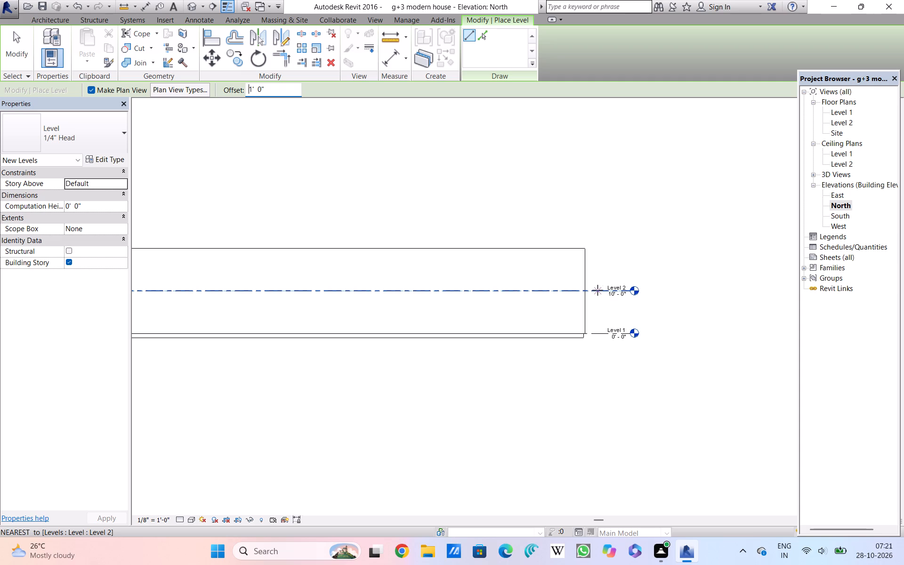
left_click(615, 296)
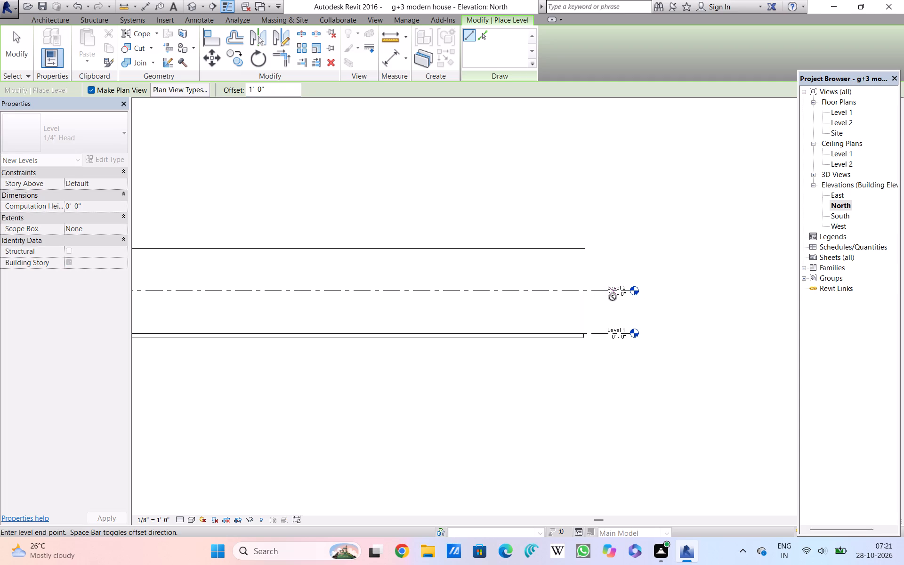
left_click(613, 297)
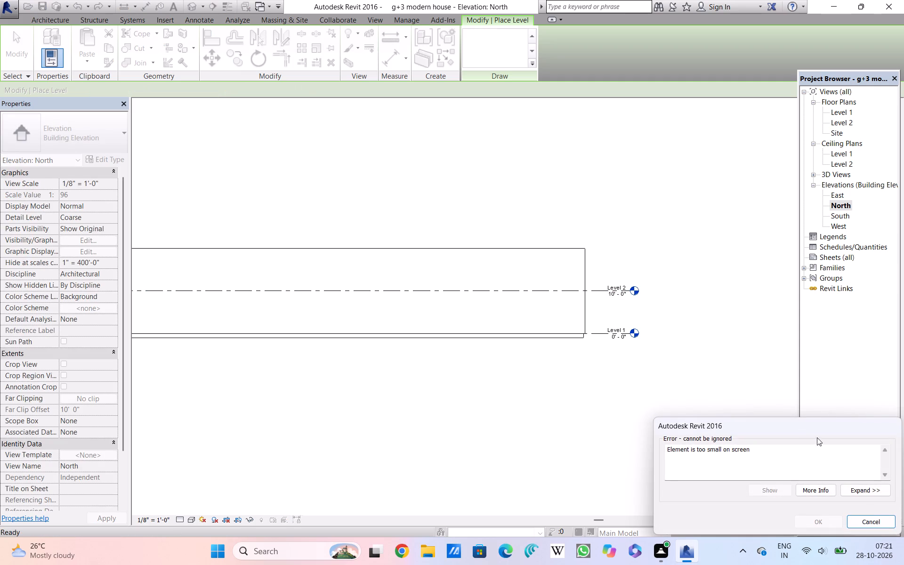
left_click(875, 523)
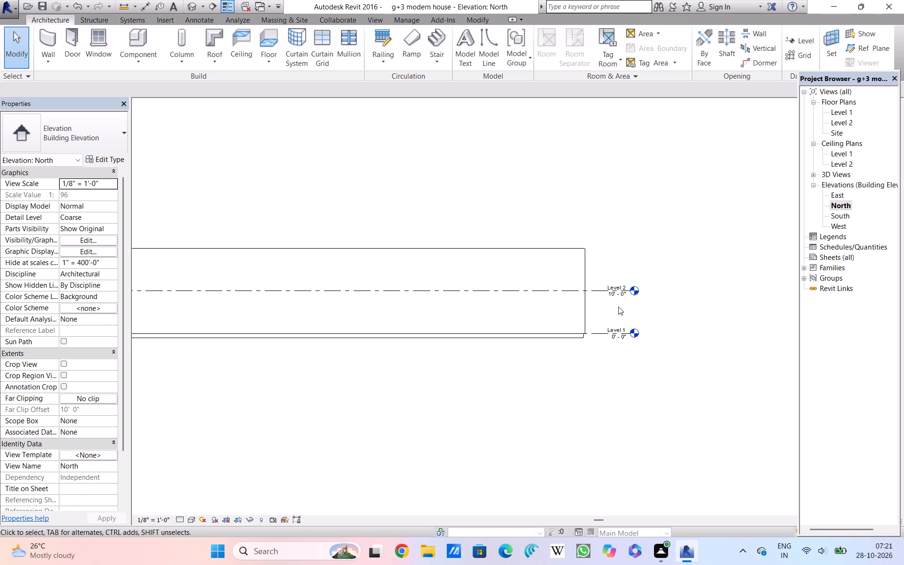
Set the elevation of Level 2 to 10' 6".
left_click(618, 298)
left_click(618, 295)
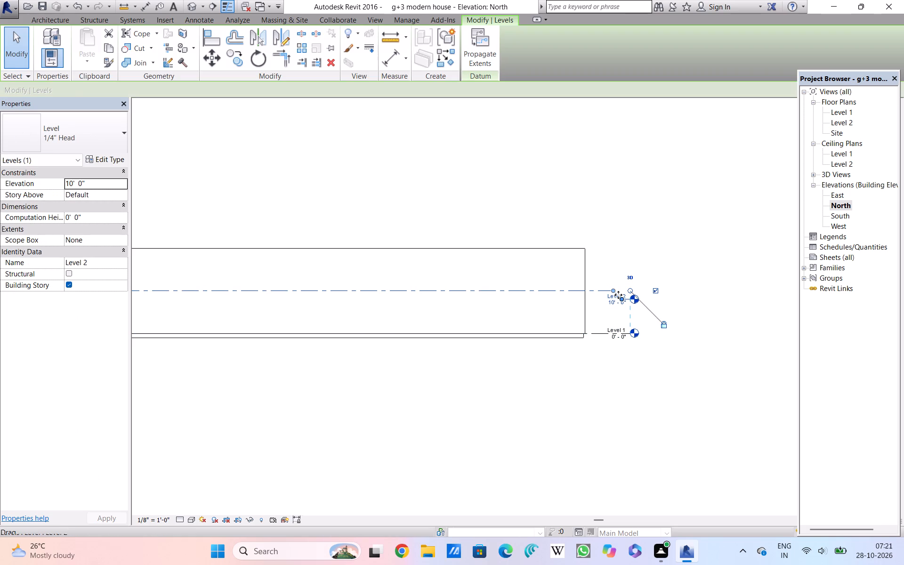
scroll(618, 295, "up", 6)
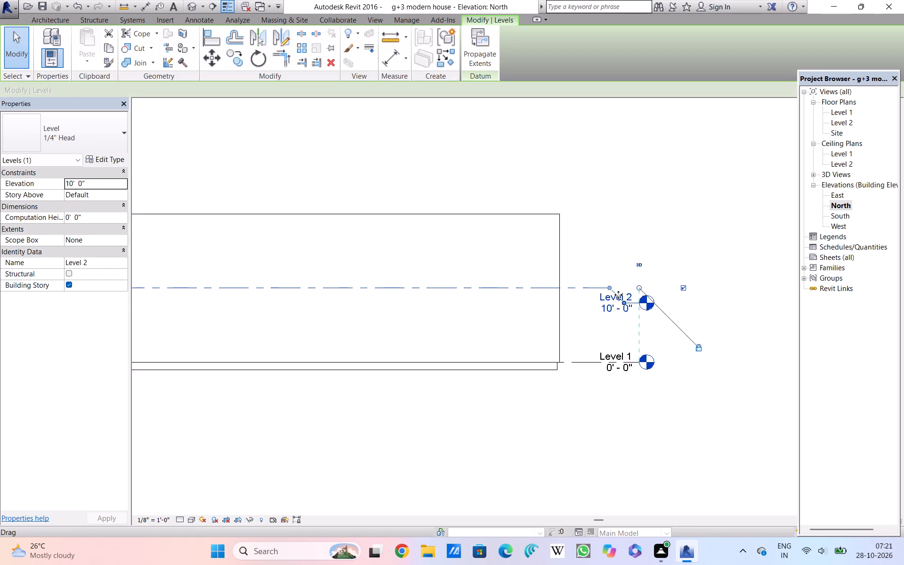
scroll(618, 295, "up", 3)
left_click(610, 321)
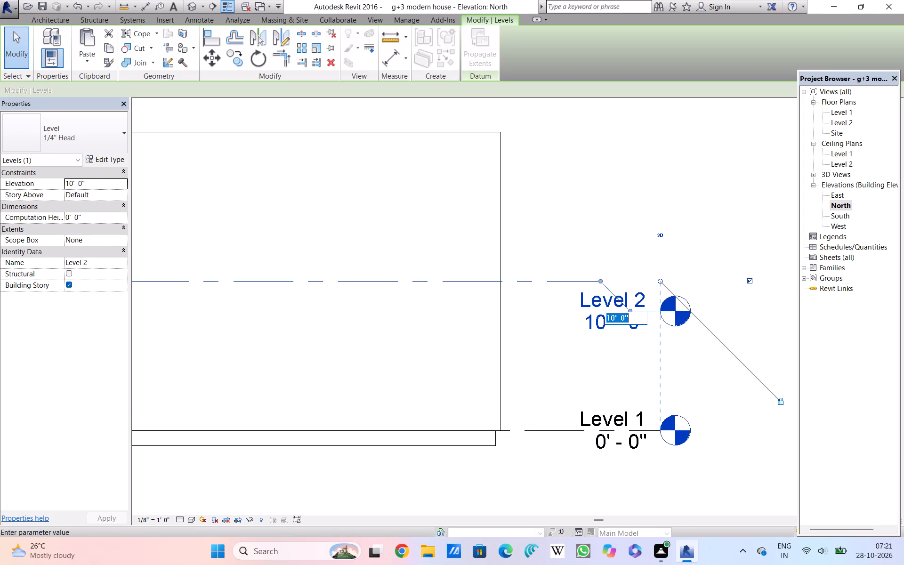
key("BackSpace")
key("1")
key("0")
type("'6")
key("shift+quotedbl")
key("Return")
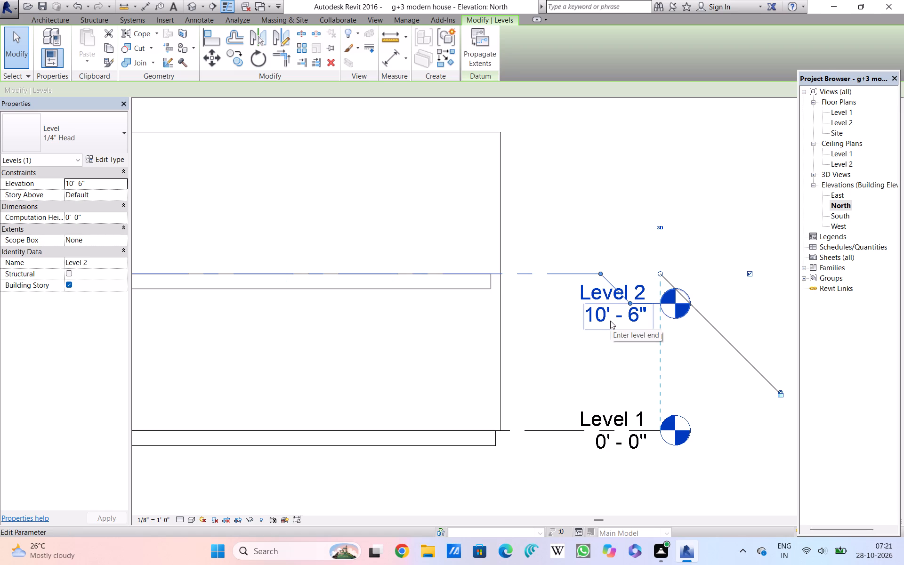
left_click(601, 358)
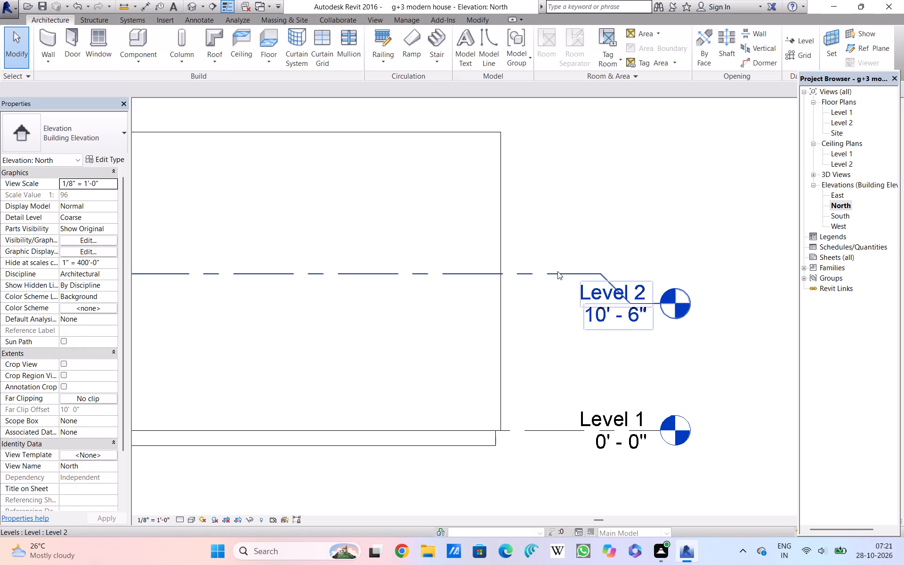
Start a new level in the North elevation with an offset of 10' 6".
scroll(548, 277, "down", 6)
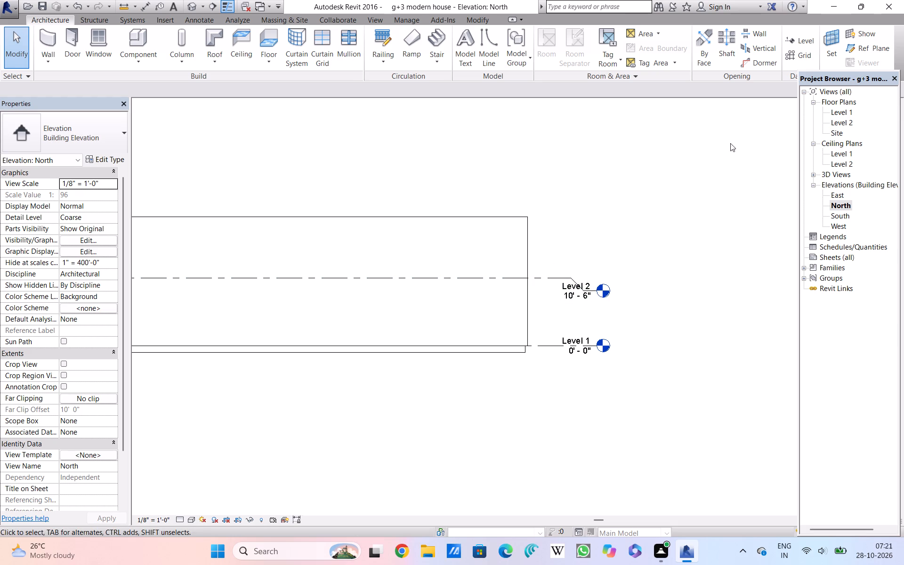
left_click(795, 44)
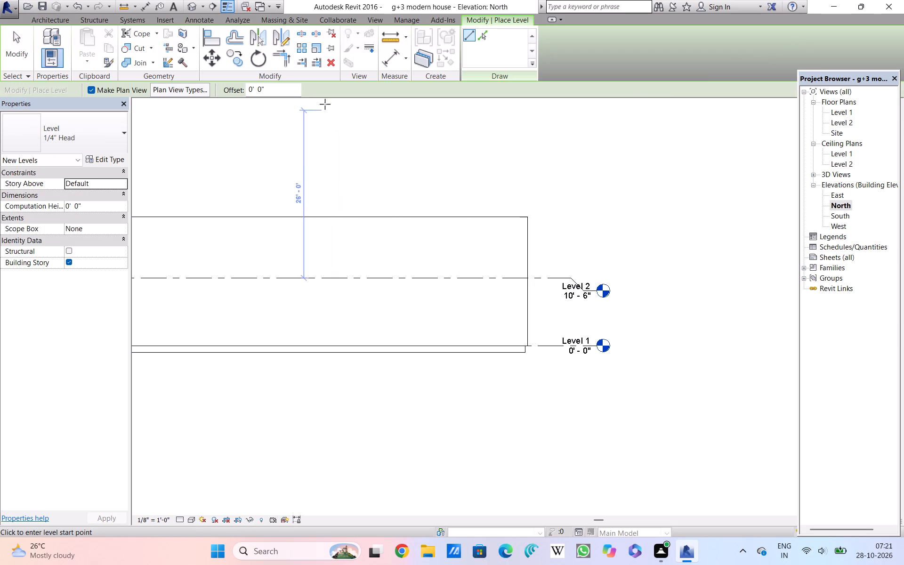
left_click(270, 82)
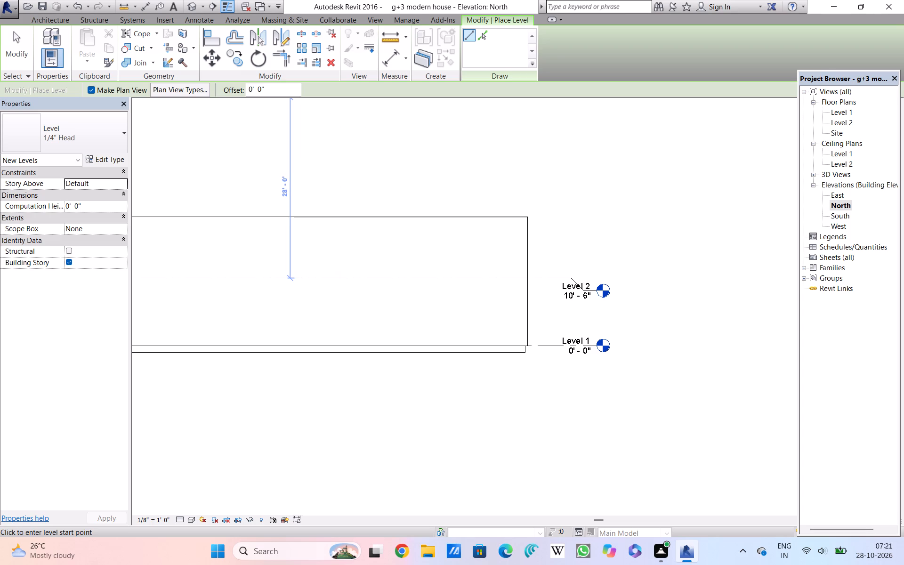
left_click(265, 83)
left_click_drag(261, 88, 241, 88)
key("BackSpace")
key("1")
key("0")
key("6")
key("Return")
key("Right")
key("Right")
key("Right")
key("Right")
key("Right")
key("Right")
key("Right")
key("BackSpace")
key("BackSpace")
key("BackSpace")
key("BackSpace")
key("BackSpace")
key("BackSpace")
key("BackSpace")
type("10'6")
key("shift+quotedbl")
key("Return")
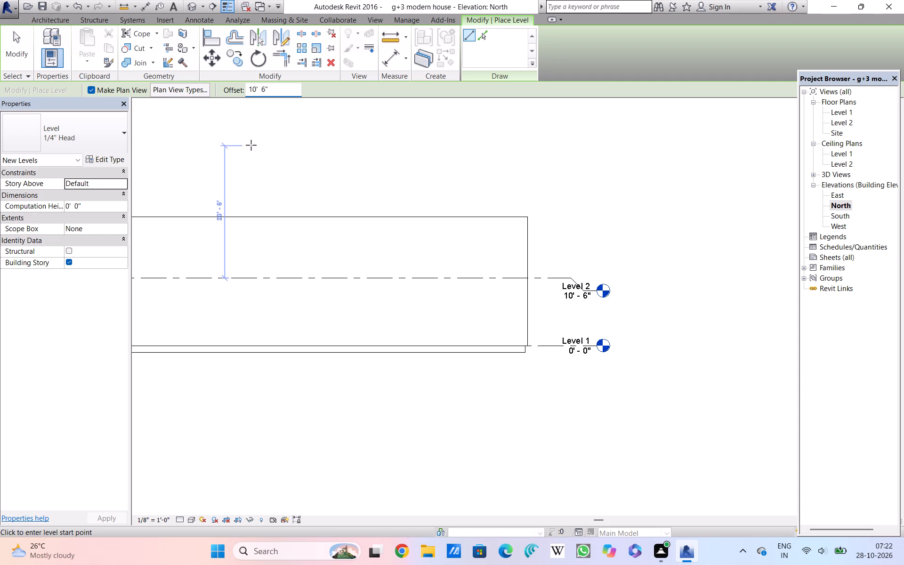
Limit the plan views created with the new level to Floor Plan only.
left_click(174, 89)
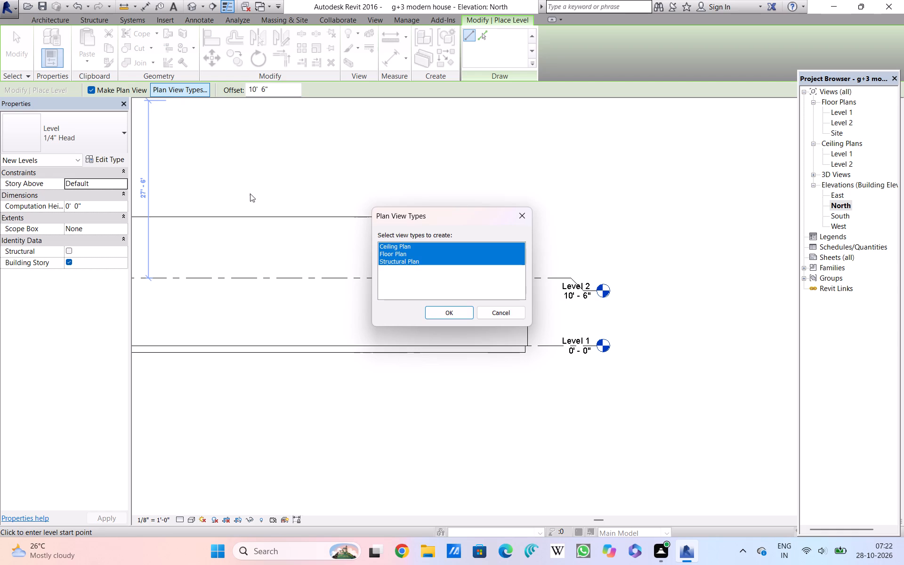
left_click(401, 259)
left_click(400, 245)
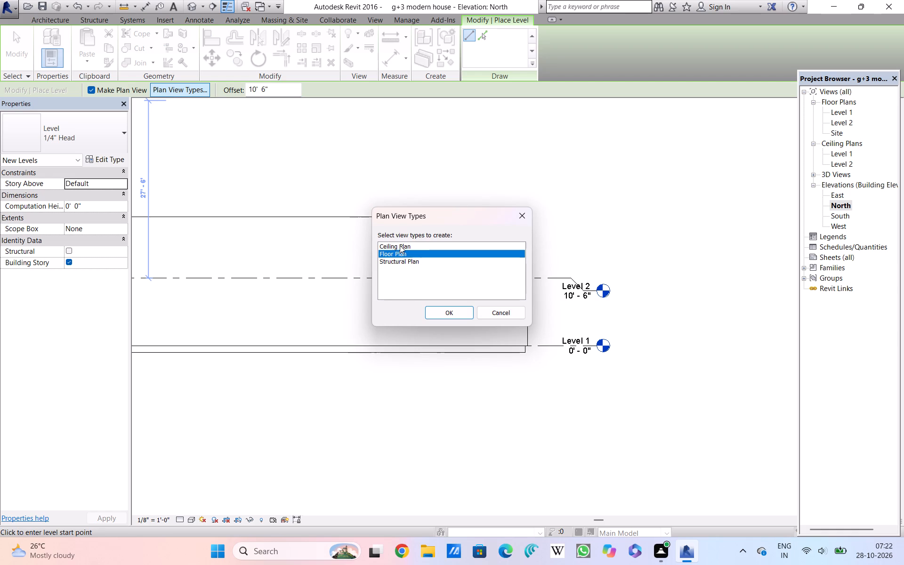
left_click(445, 309)
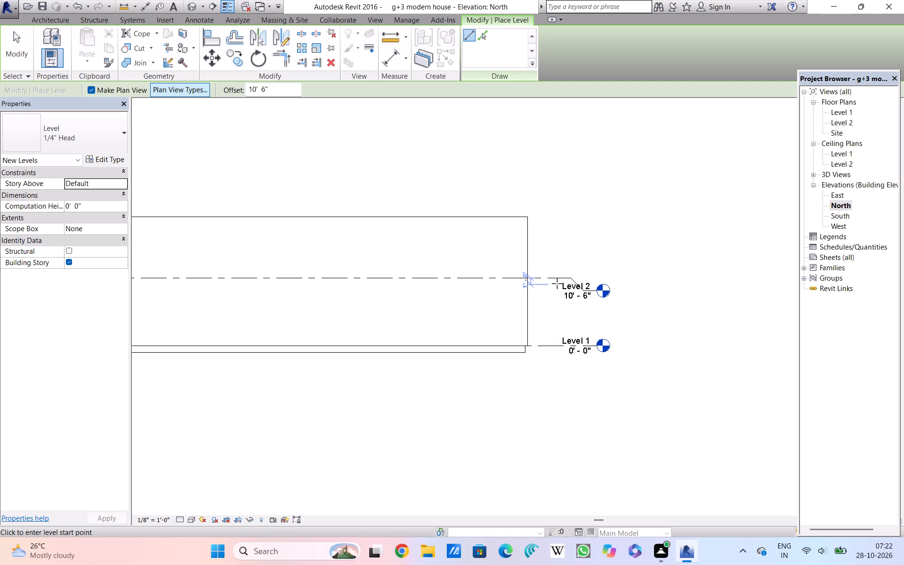
Place the new level 10' 6" above Level 2 by picking the Level 2 line.
left_click(480, 35)
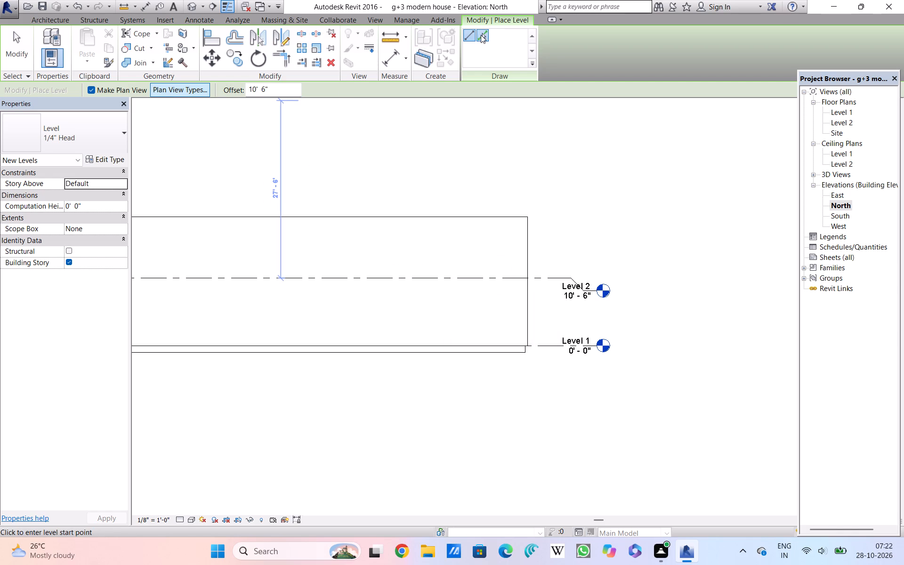
left_click(555, 274)
scroll(555, 242, "down", 2)
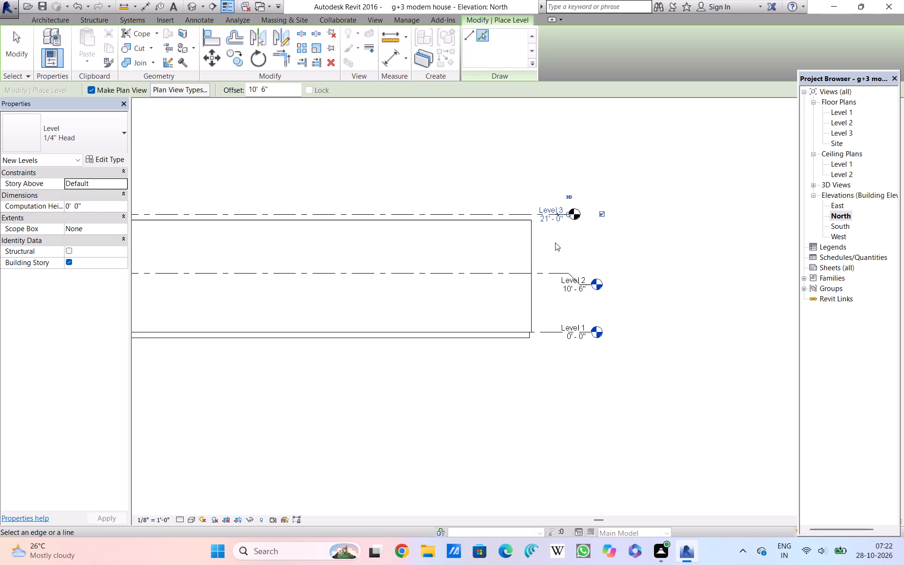
scroll(555, 242, "down", 4)
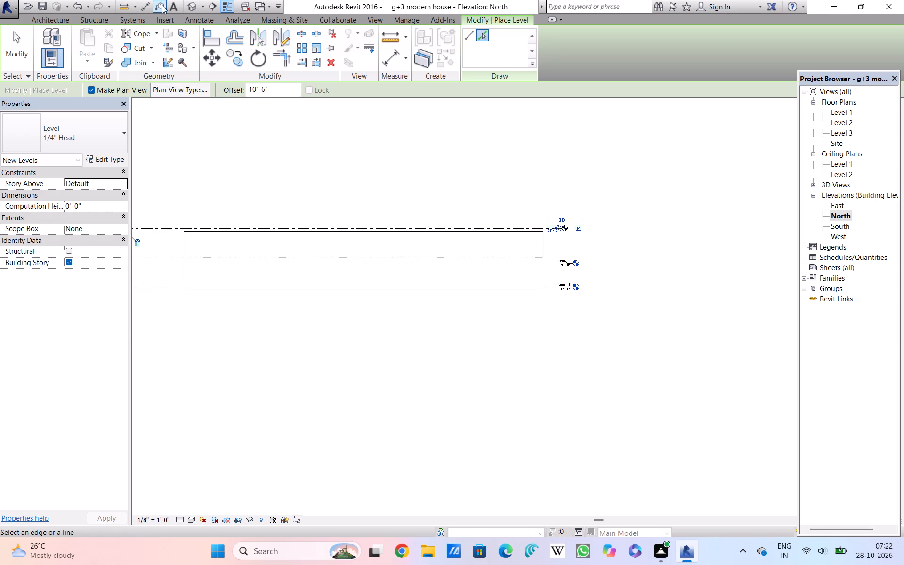
View the model in 3D, and open the Level 3 floor plan.
left_click(188, 5)
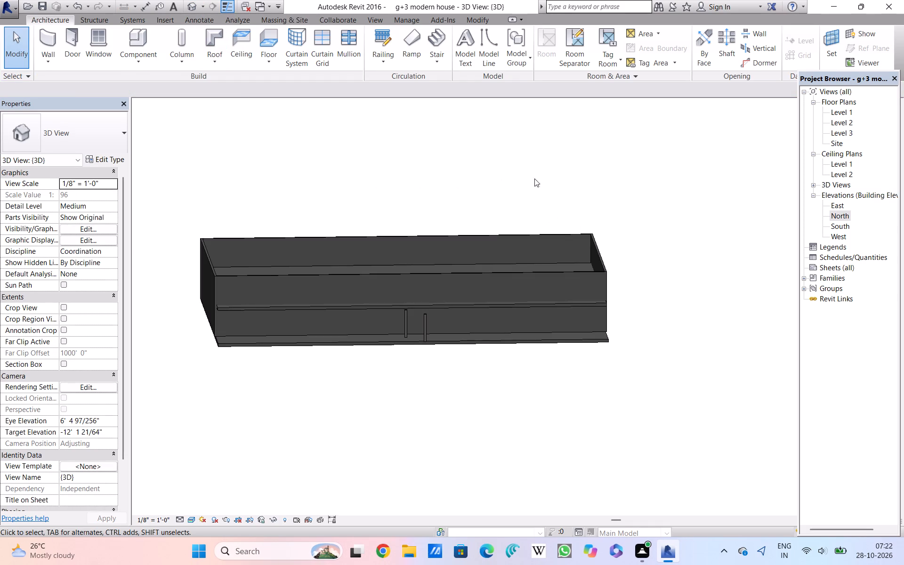
double_click(831, 129)
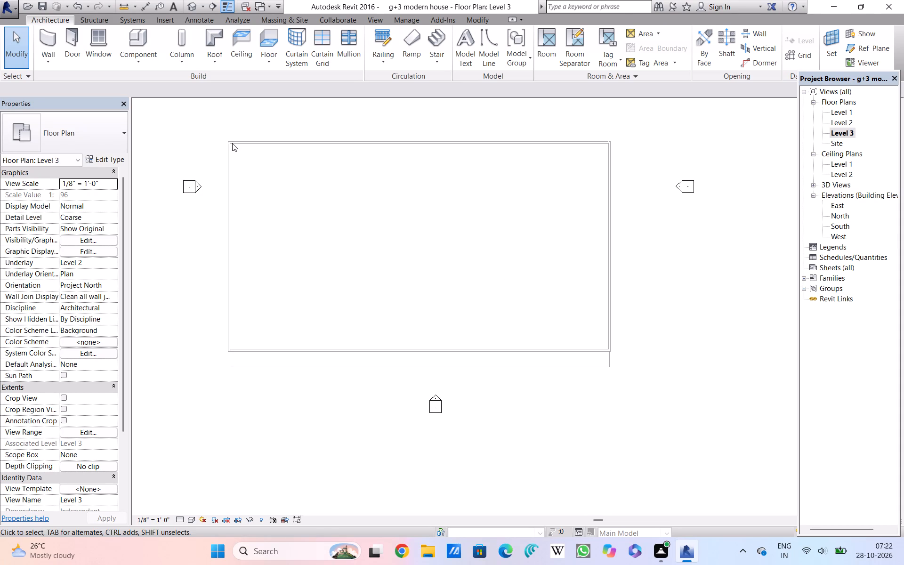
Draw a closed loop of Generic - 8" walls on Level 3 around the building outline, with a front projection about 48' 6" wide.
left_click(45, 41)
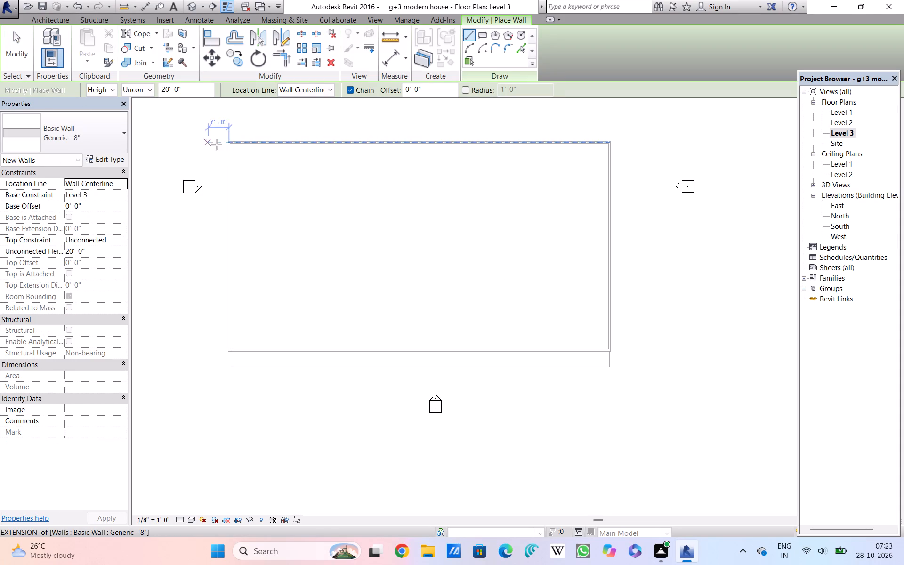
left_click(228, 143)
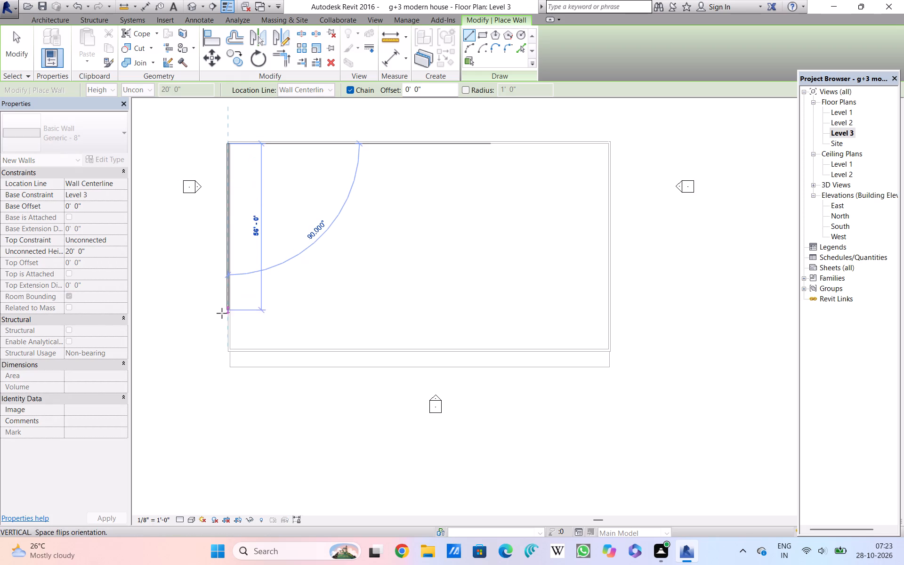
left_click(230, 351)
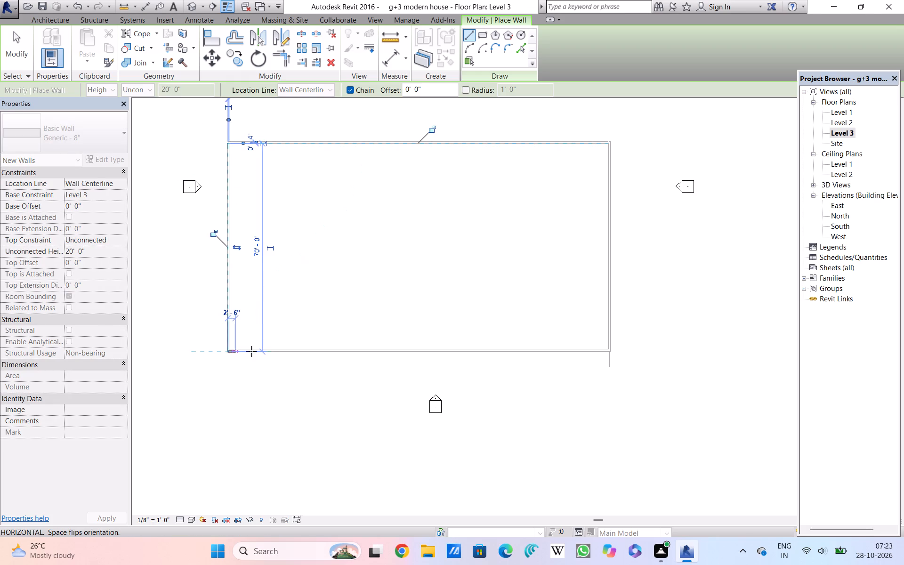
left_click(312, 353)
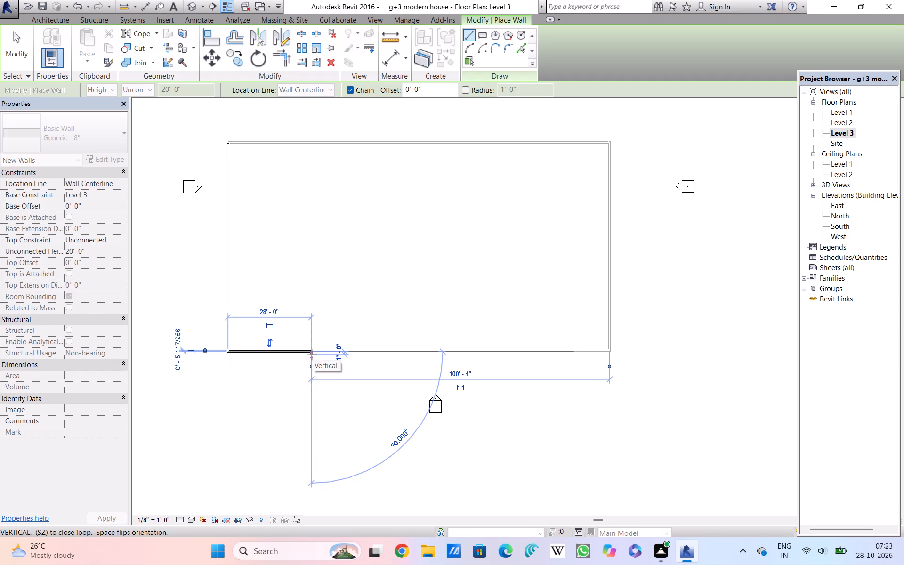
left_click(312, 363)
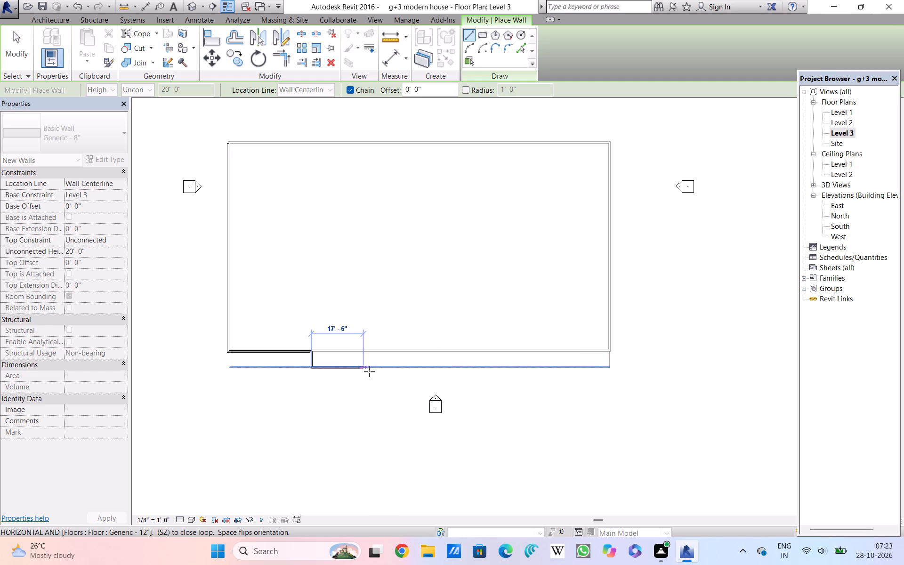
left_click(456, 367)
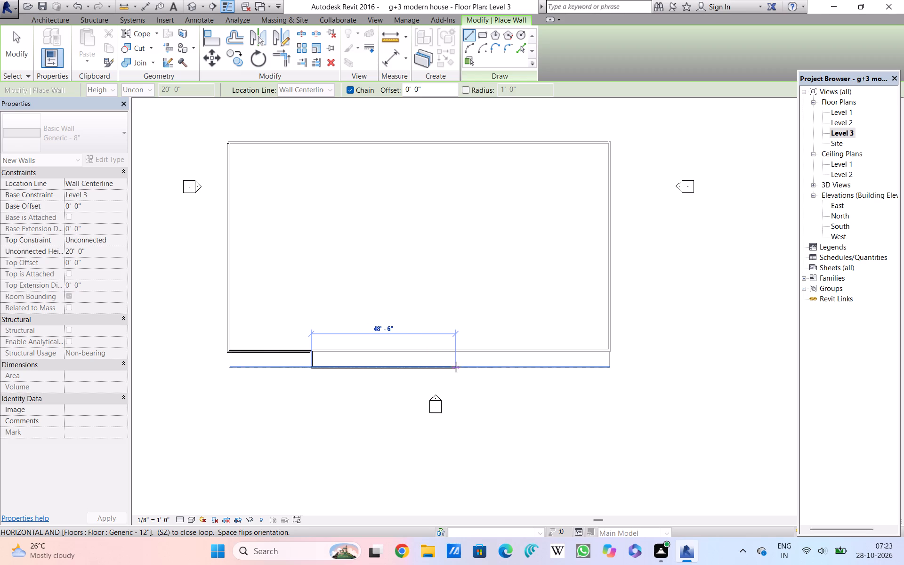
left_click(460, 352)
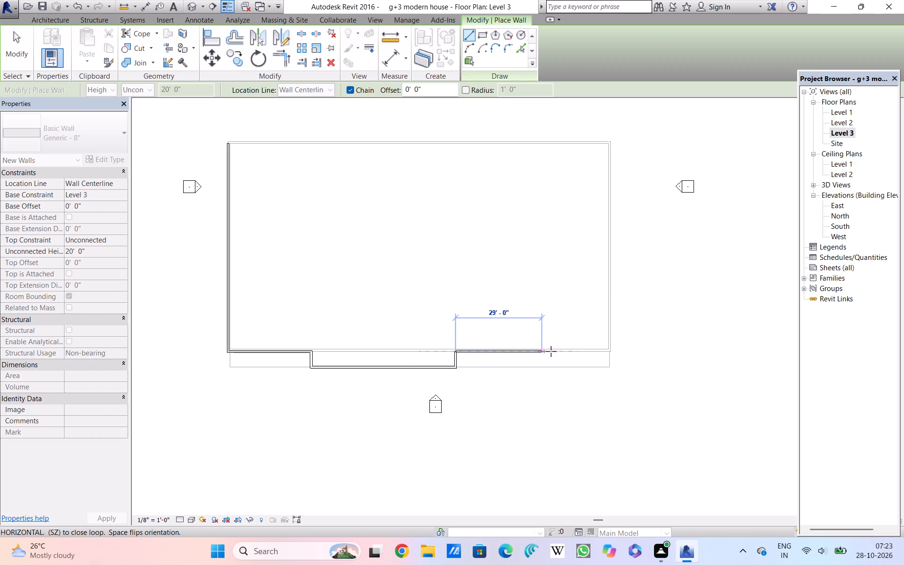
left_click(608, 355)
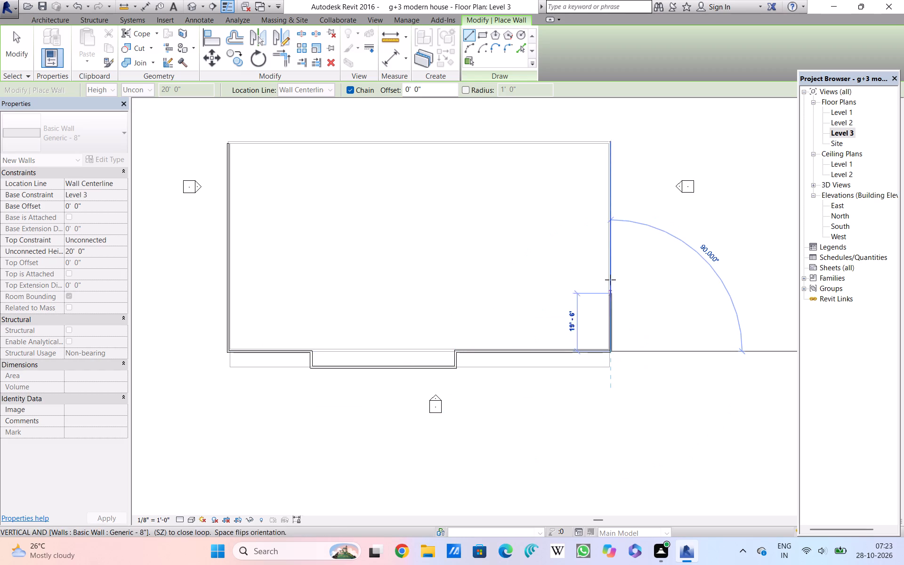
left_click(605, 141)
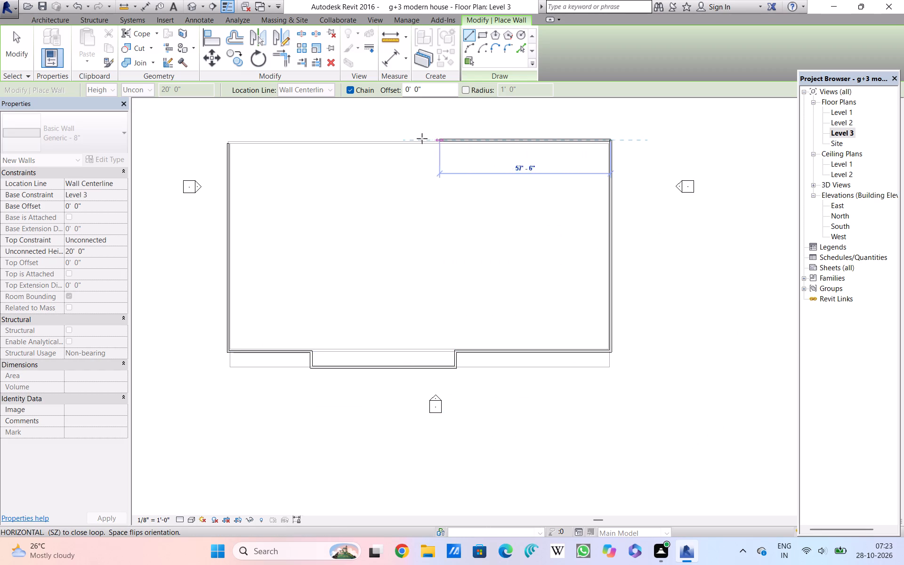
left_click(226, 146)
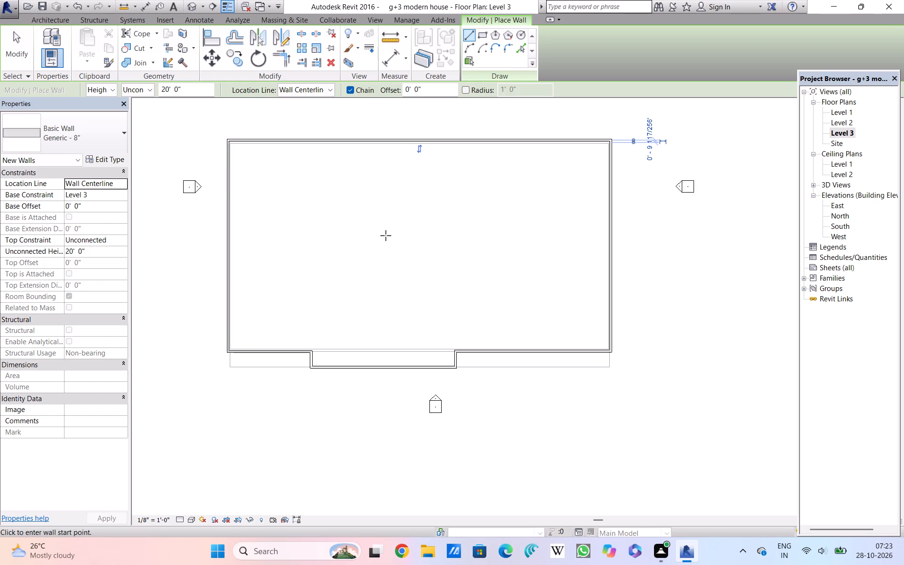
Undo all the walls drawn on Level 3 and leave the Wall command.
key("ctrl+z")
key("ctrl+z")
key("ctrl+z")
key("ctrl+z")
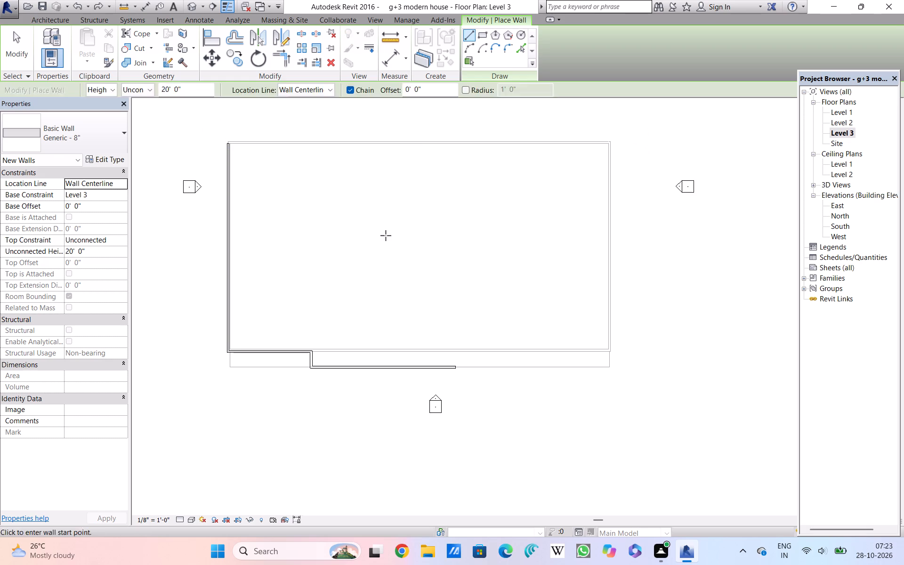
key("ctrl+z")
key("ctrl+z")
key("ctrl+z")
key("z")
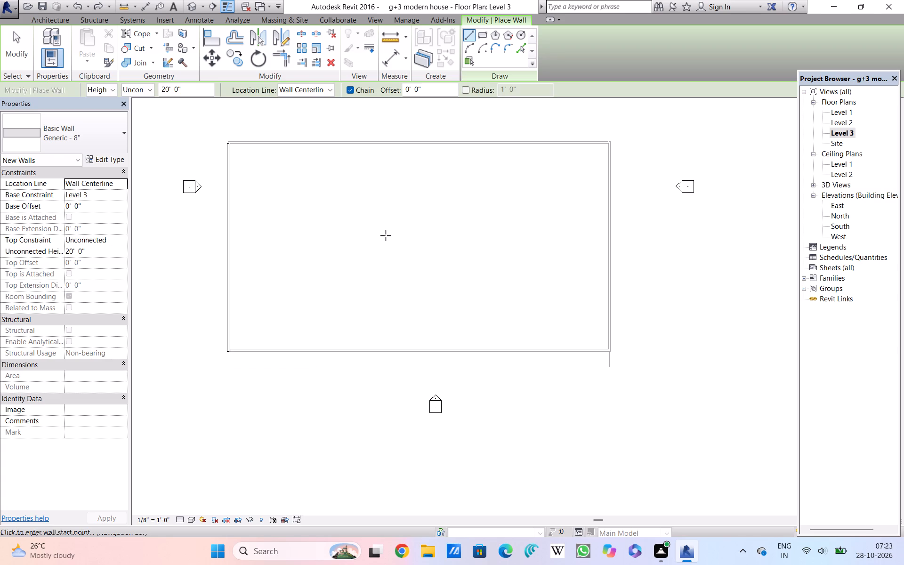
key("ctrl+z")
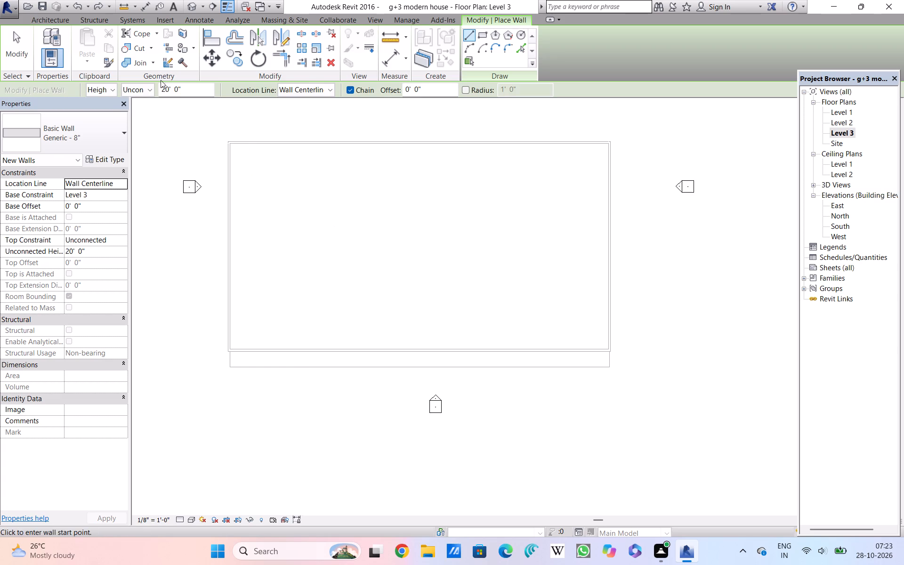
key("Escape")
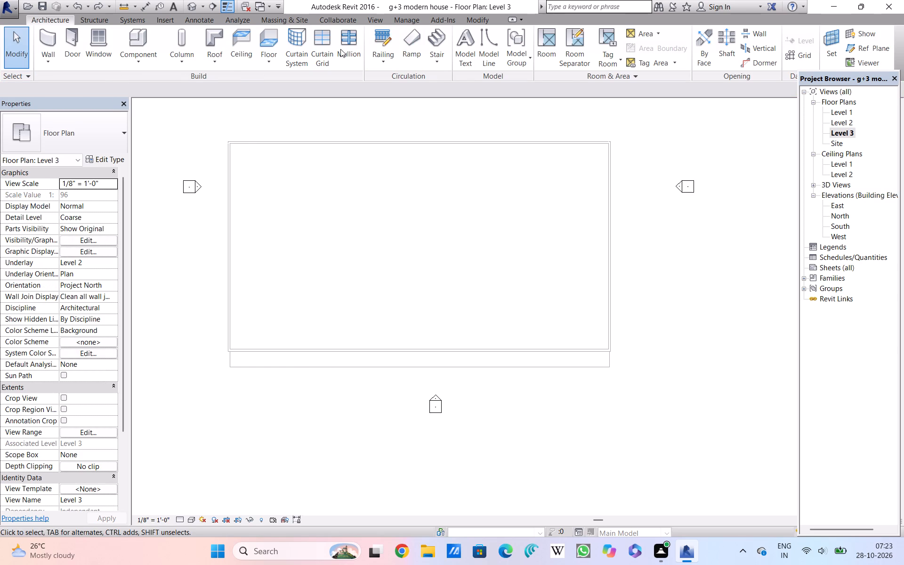
Sketch a Generic - 12" floor boundary around the Level 3 outline, with a front projection starting 33' and ending about 40' 4" from the corners.
left_click(272, 44)
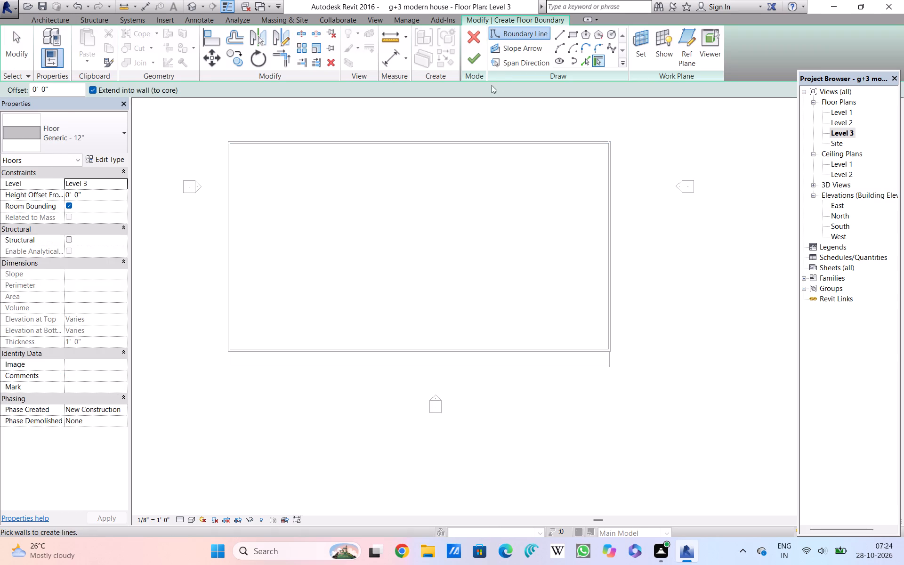
left_click(559, 34)
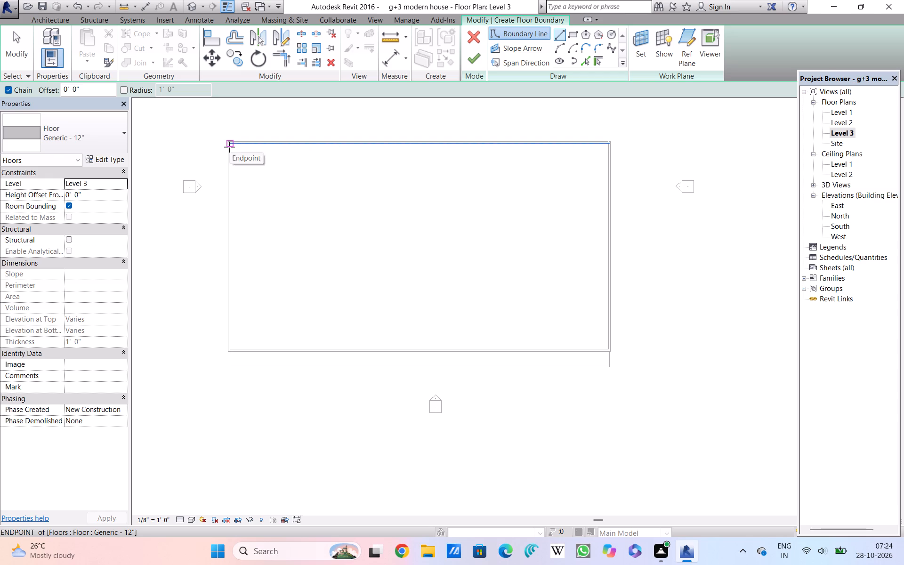
left_click(229, 141)
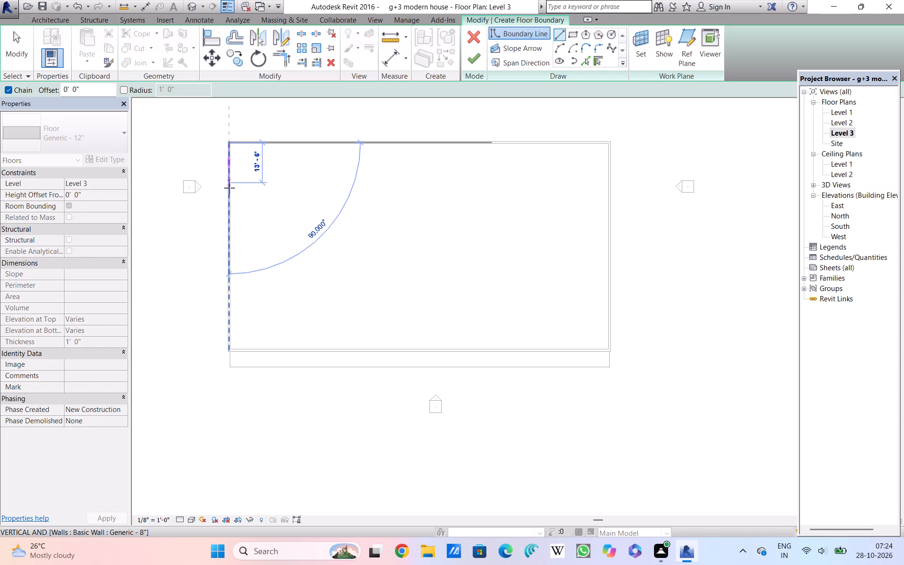
left_click(229, 350)
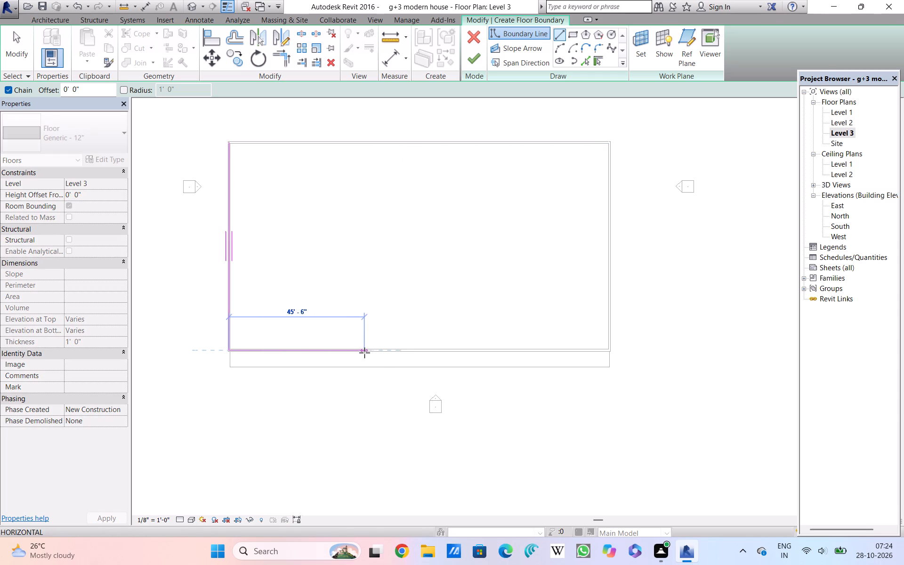
left_click(327, 349)
left_click(323, 364)
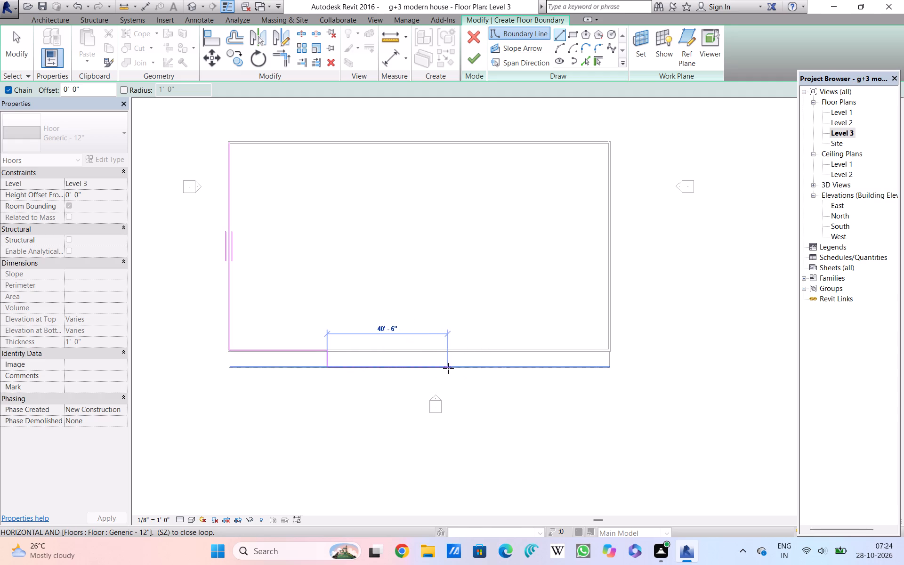
left_click(491, 364)
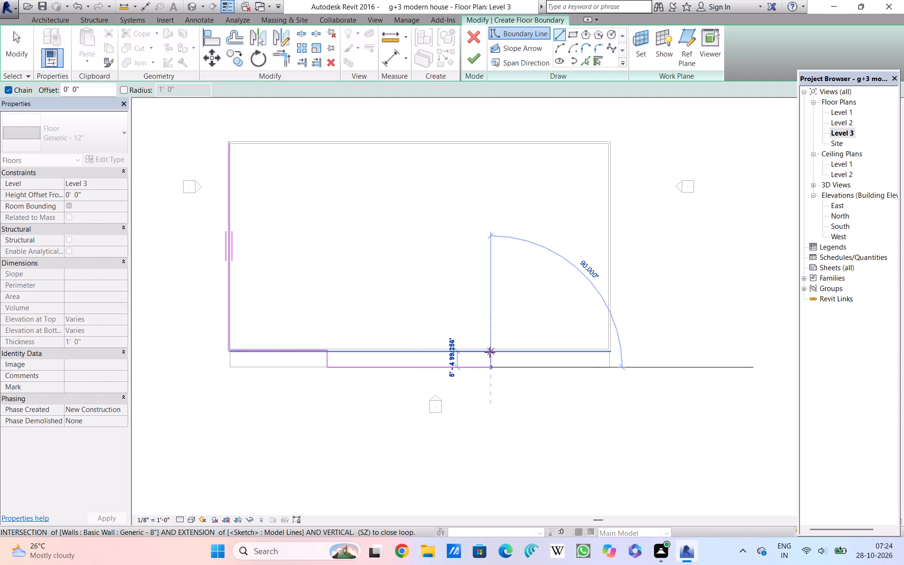
left_click(490, 352)
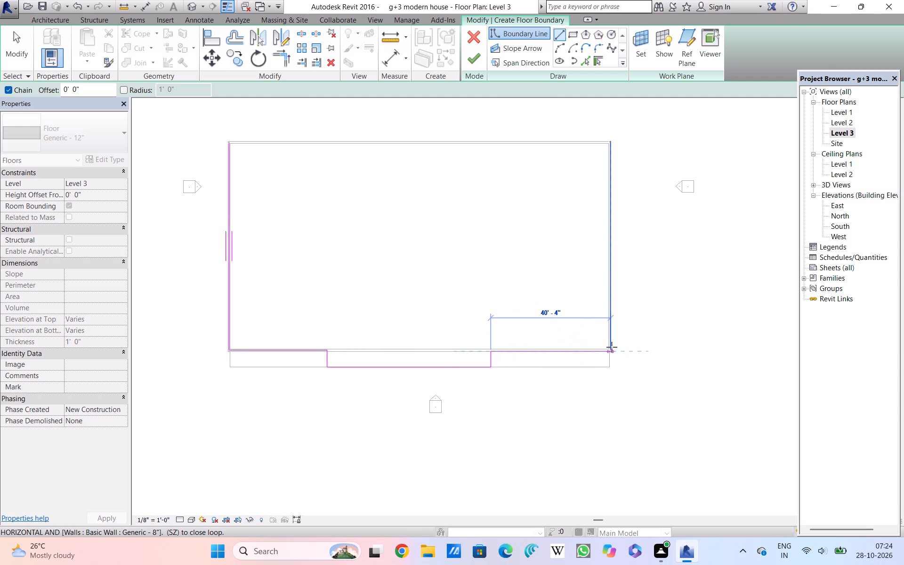
left_click(612, 347)
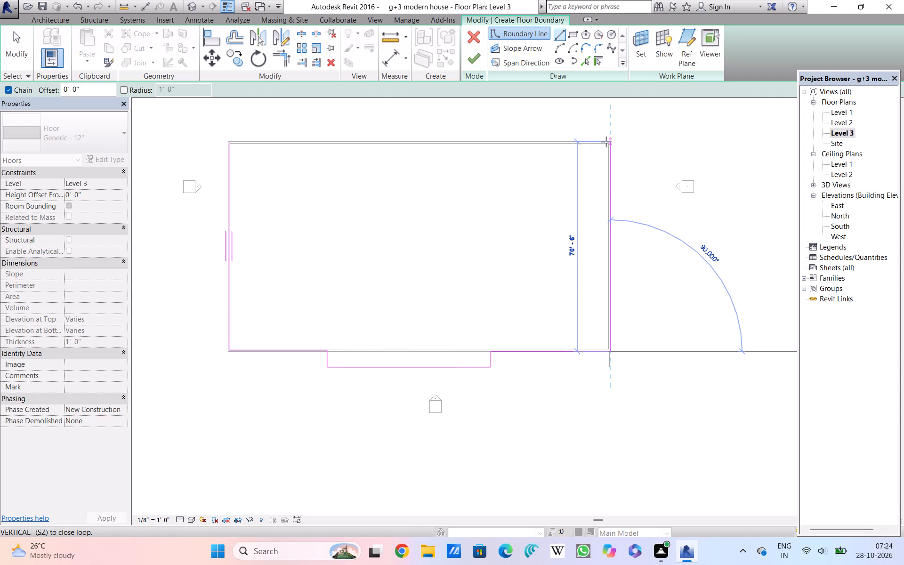
left_click(606, 142)
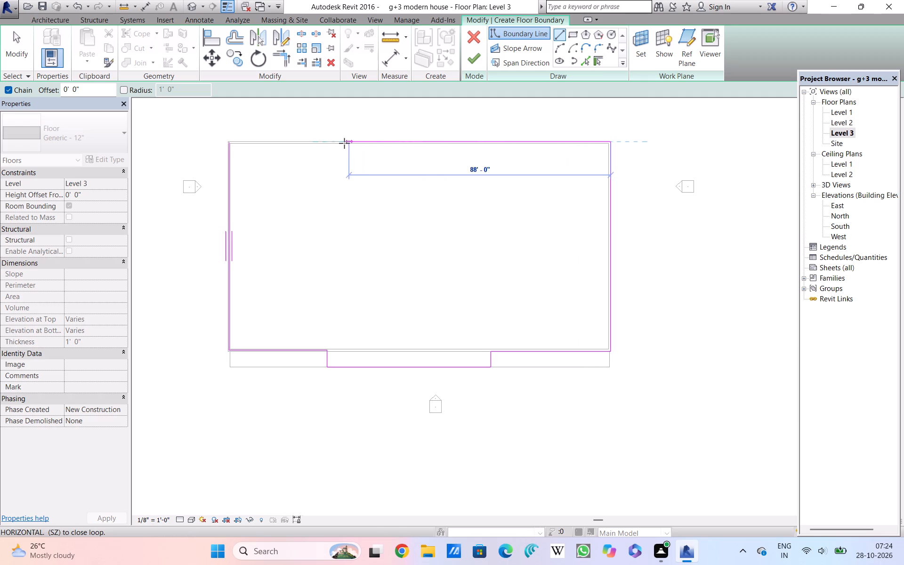
left_click(227, 150)
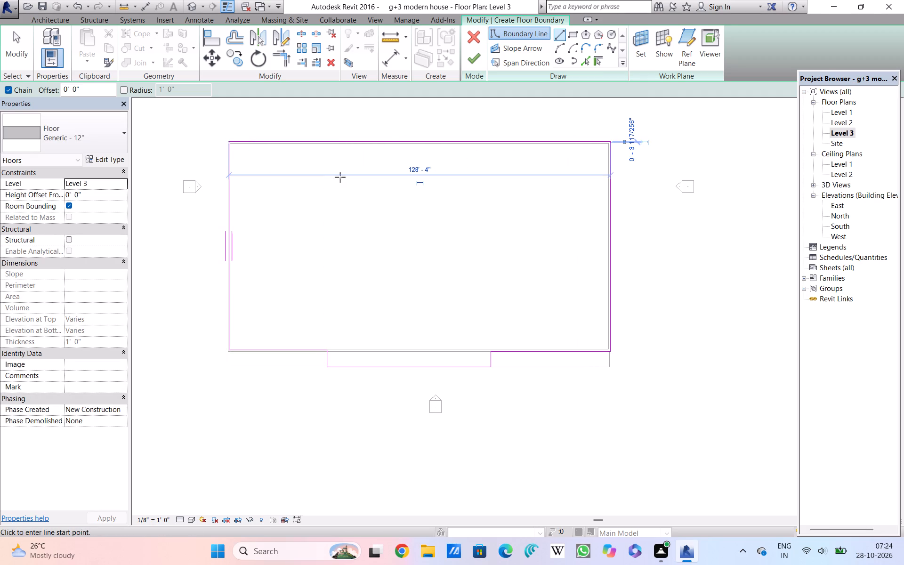
left_click(472, 61)
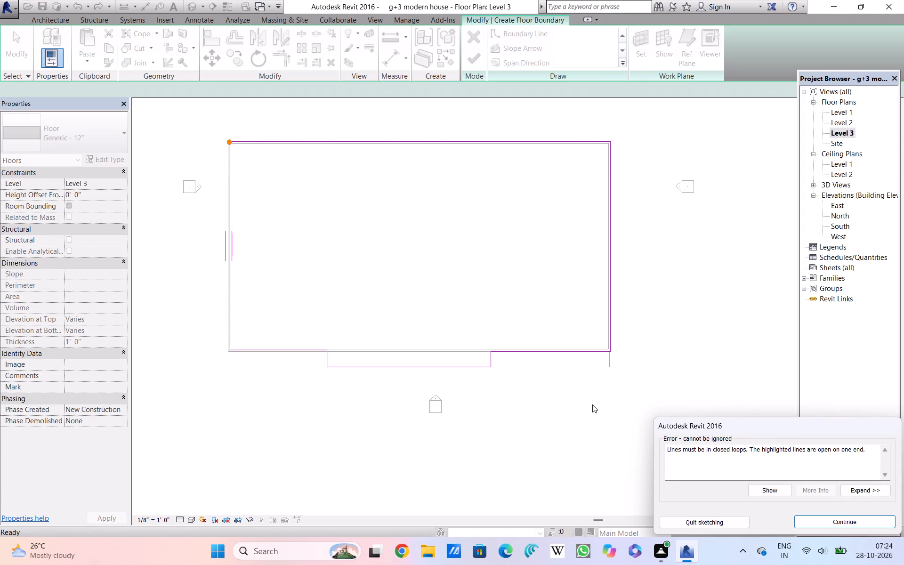
left_click(838, 526)
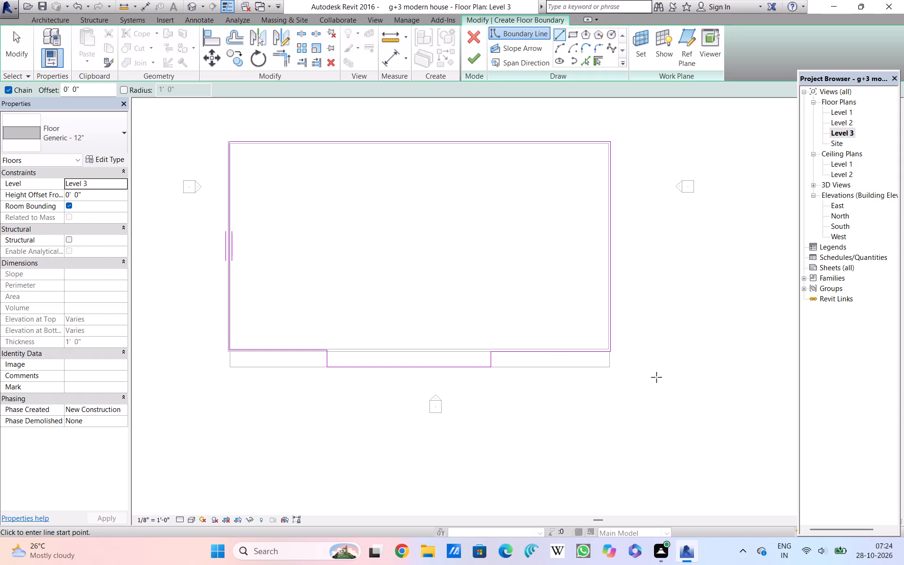
Close the small gap at the northwest corner of the floor boundary with a short line and finish the Level 3 floor.
scroll(441, 197, "up", 2)
middle_click_drag(443, 196, 533, 269)
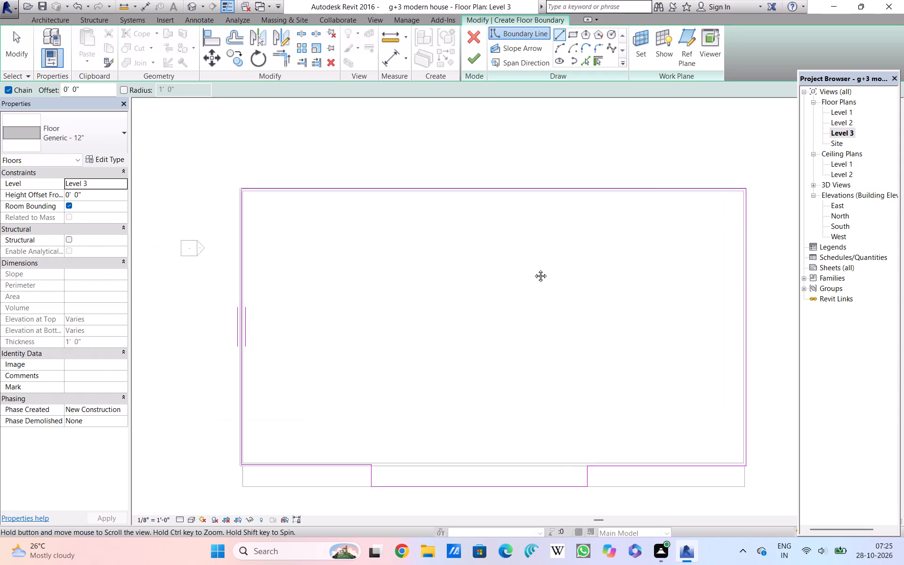
middle_click_drag(533, 269, 542, 275)
scroll(293, 214, "up", 9)
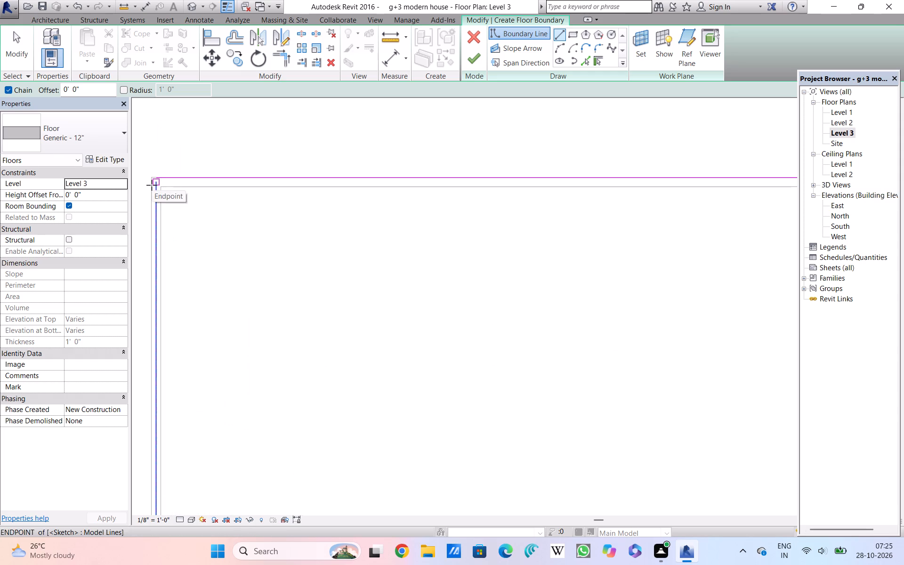
scroll(157, 184, "up", 10)
middle_click_drag(168, 184, 366, 221)
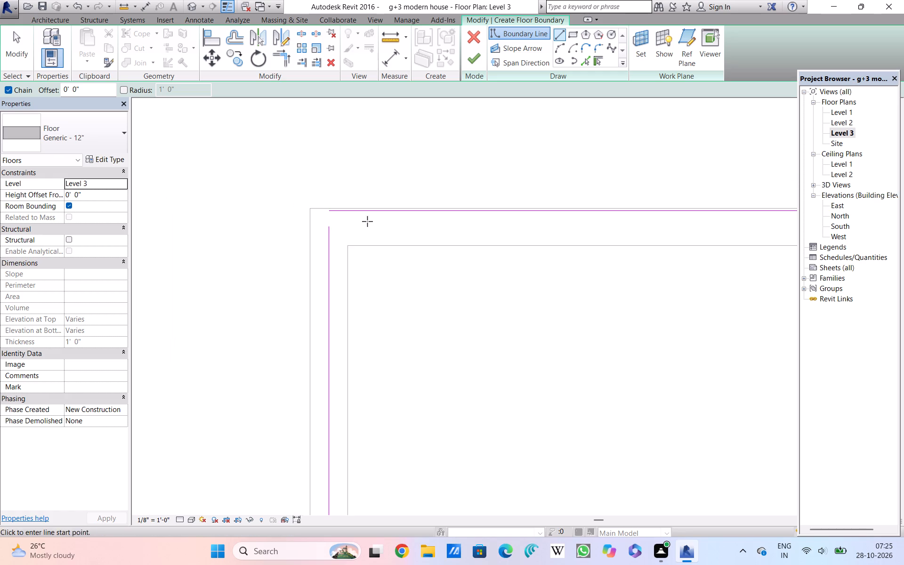
left_click(329, 226)
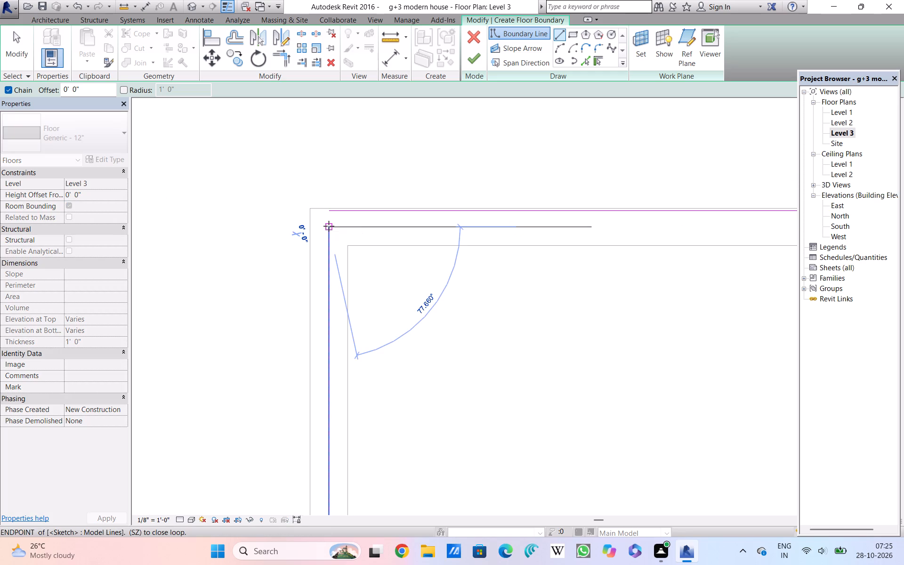
left_click(328, 215)
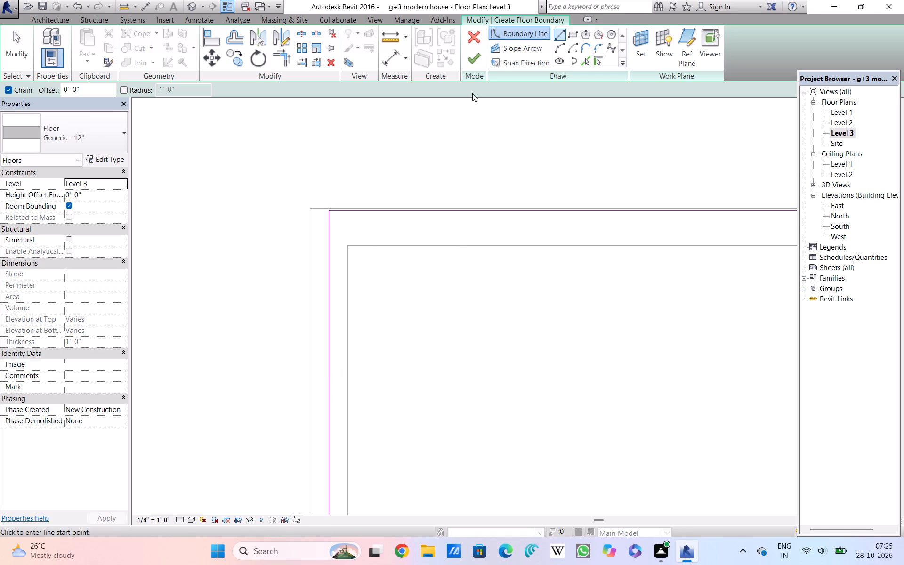
left_click(473, 57)
scroll(495, 286, "down", 8)
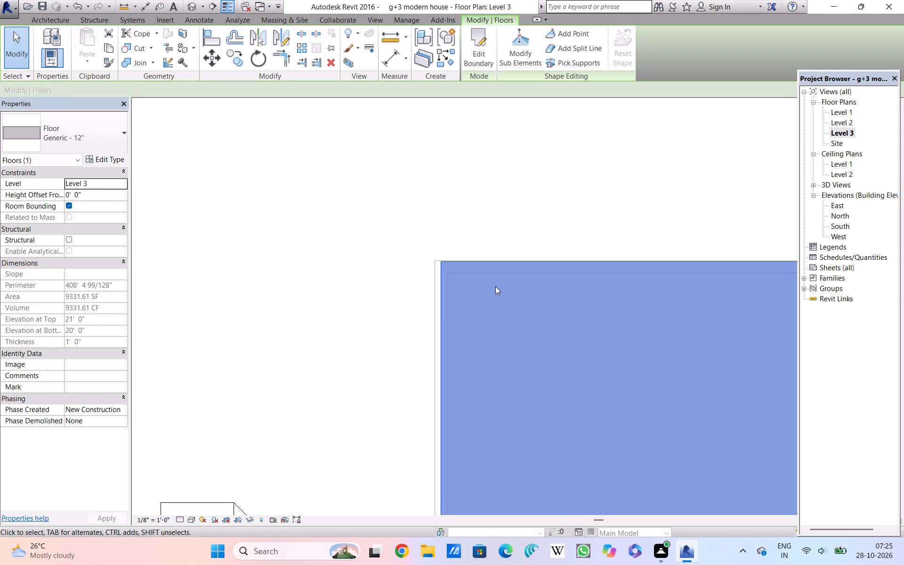
middle_click_drag(495, 286, 269, 158)
scroll(273, 154, "down", 14)
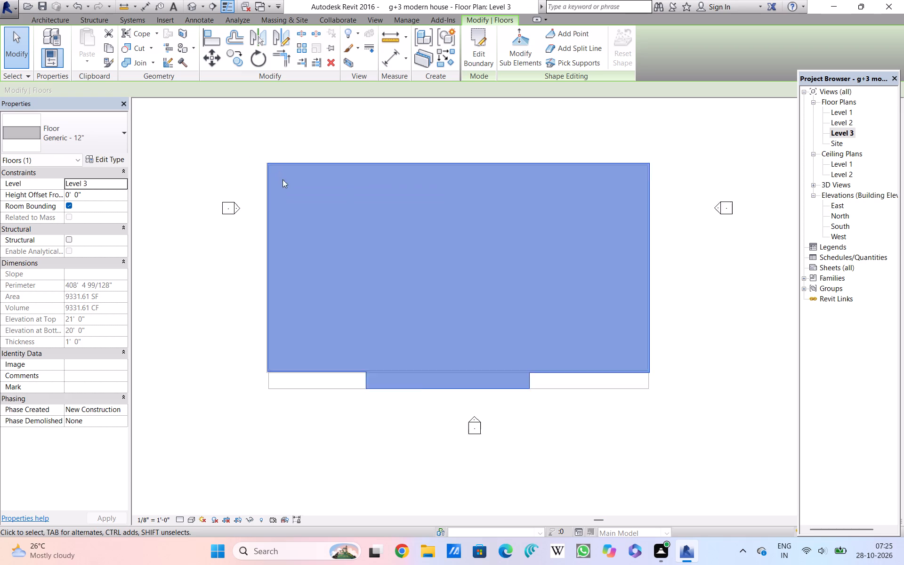
scroll(282, 179, "down", 1)
left_click(582, 287)
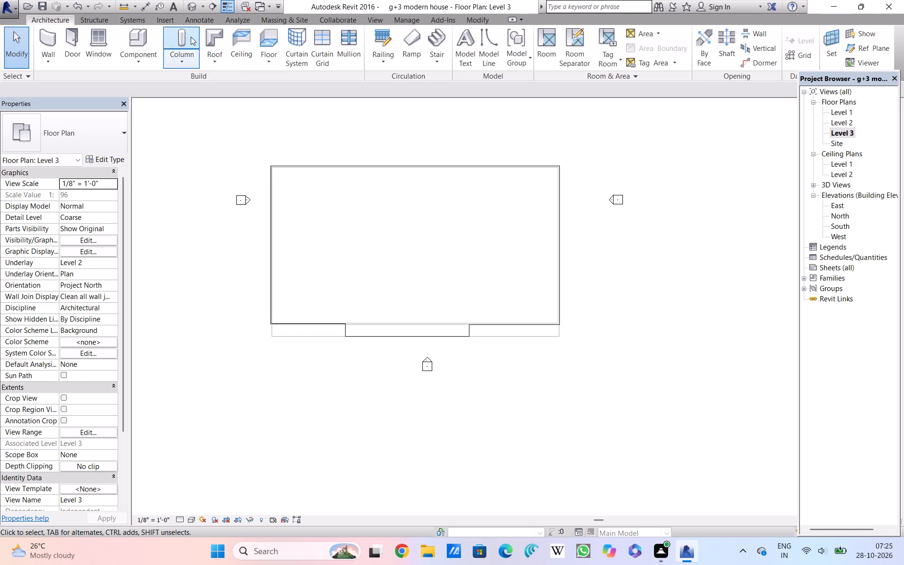
Examine the Level 3 floor and the long front wall in the 3D view from several angles.
left_click(188, 5)
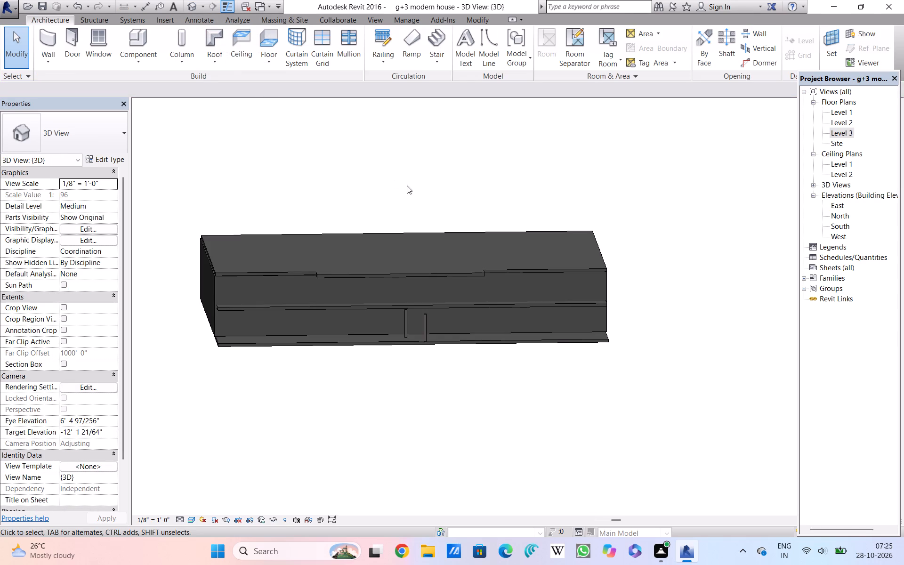
middle_click_drag(422, 187, 422, 153, "shift")
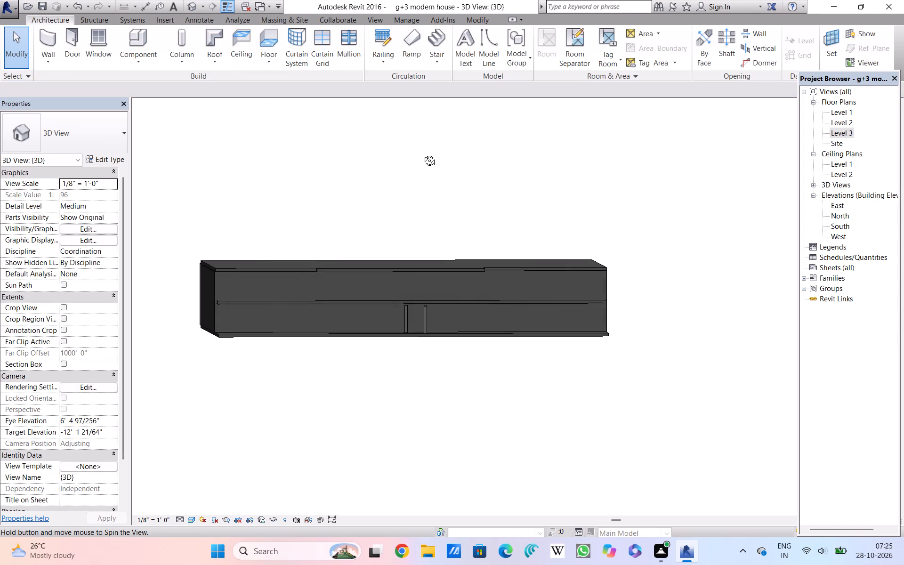
middle_click_drag(422, 153, 395, 194, "shift")
scroll(399, 181, "down", 1, "shift")
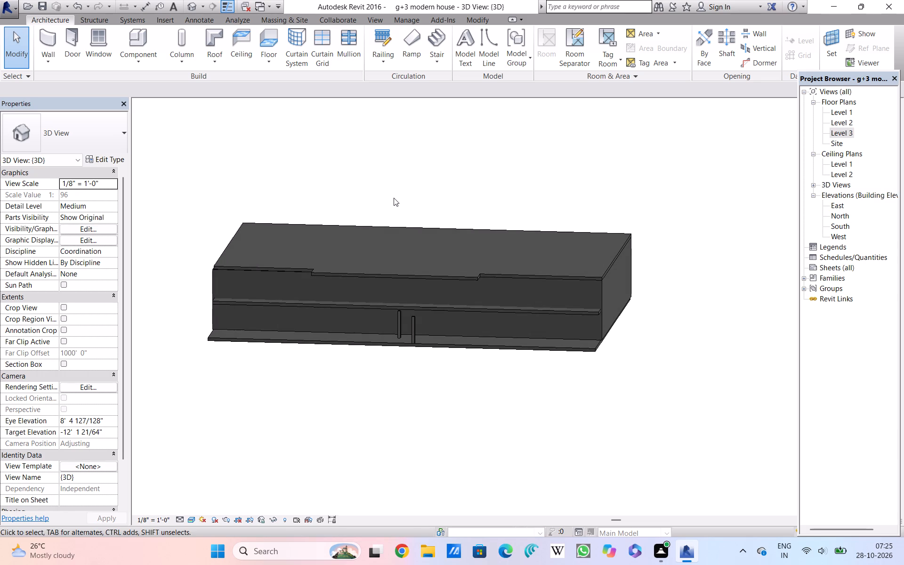
middle_click_drag(394, 198, 406, 172, "shift")
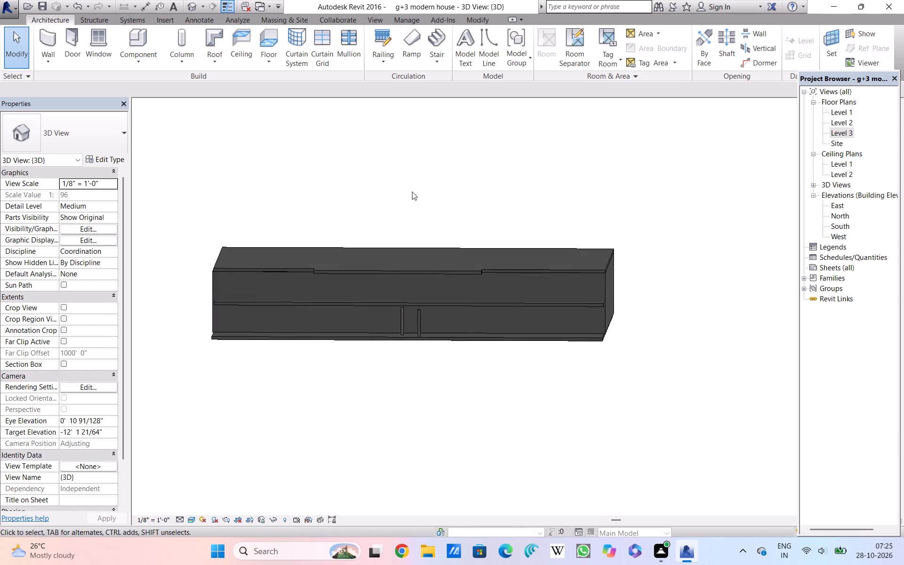
left_click(215, 286)
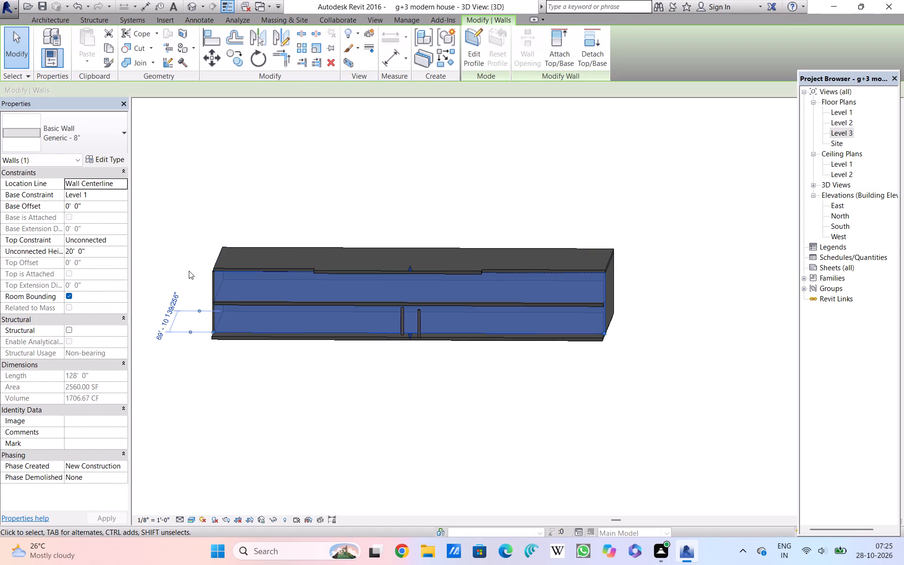
left_click(189, 271)
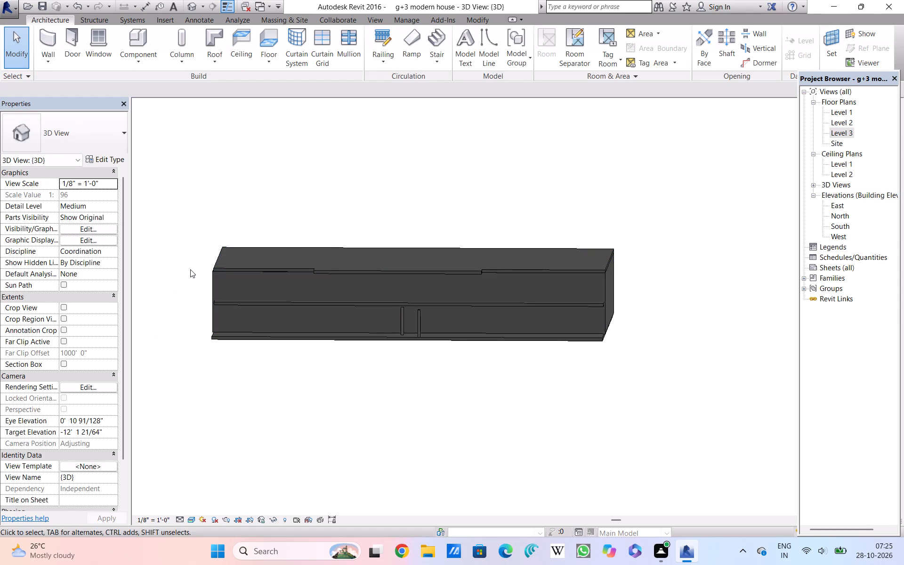
Start the Window command and load the Casement Dbl with Trim family from the US Imperial Windows library.
scroll(190, 269, "up", 3)
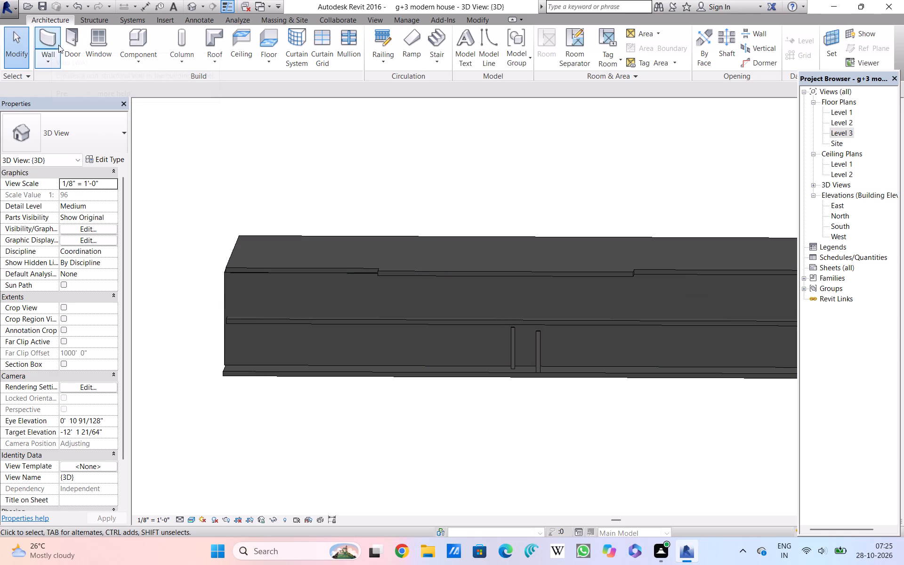
left_click(90, 42)
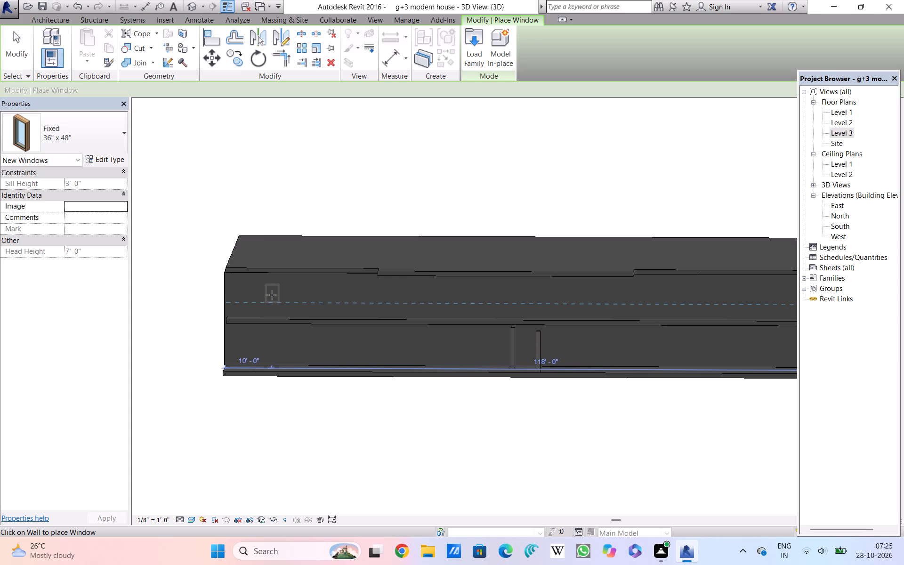
scroll(272, 295, "up", 8)
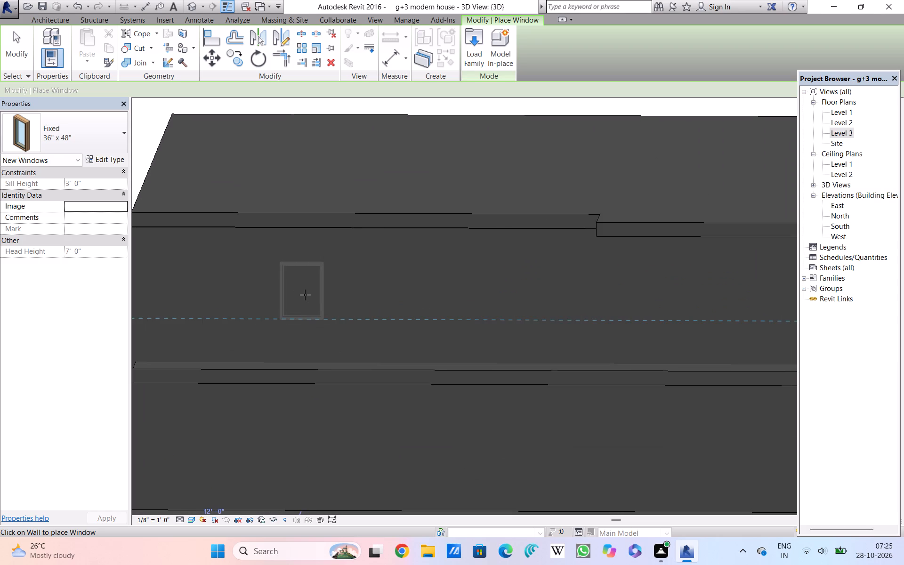
left_click(469, 56)
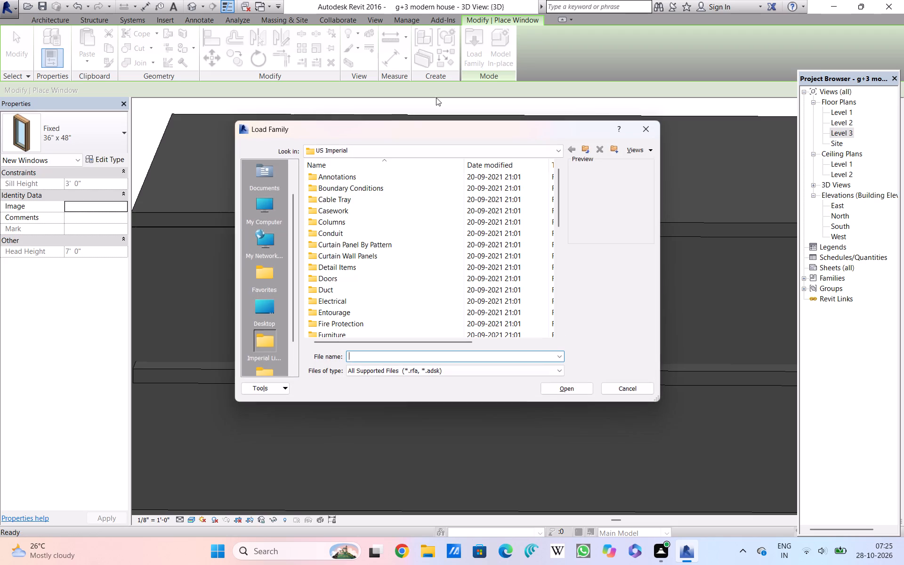
scroll(343, 256, "down", 5)
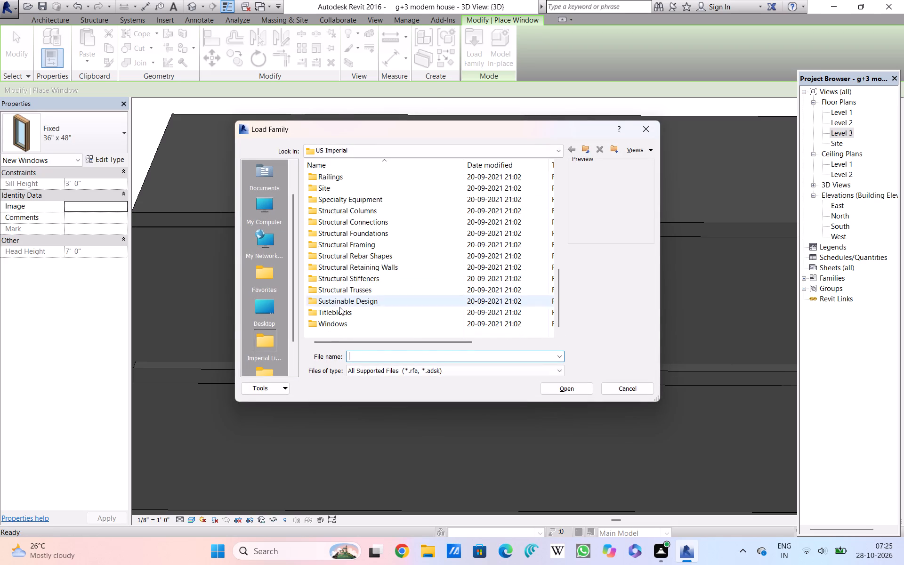
left_click(338, 326)
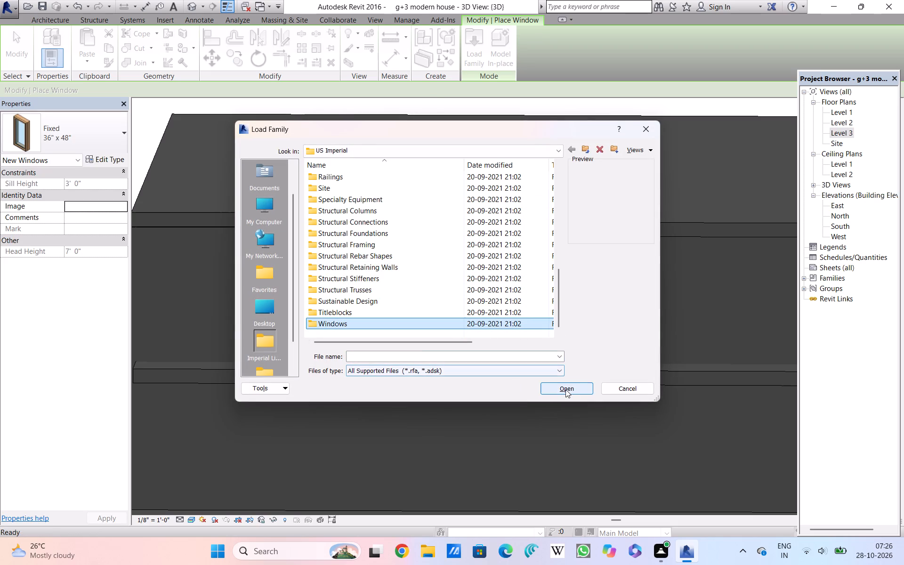
left_click(565, 389)
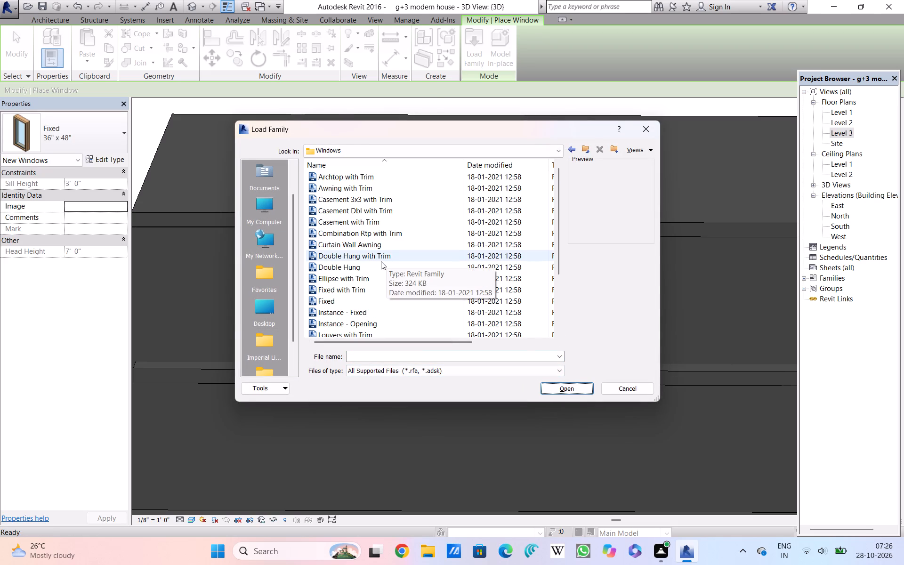
left_click(381, 261)
left_click(383, 248)
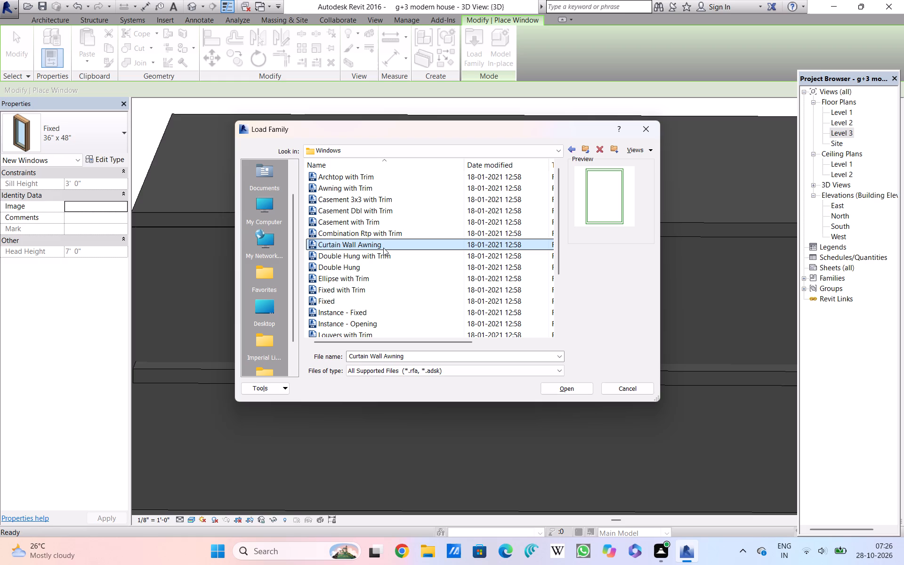
left_click(387, 232)
left_click(377, 221)
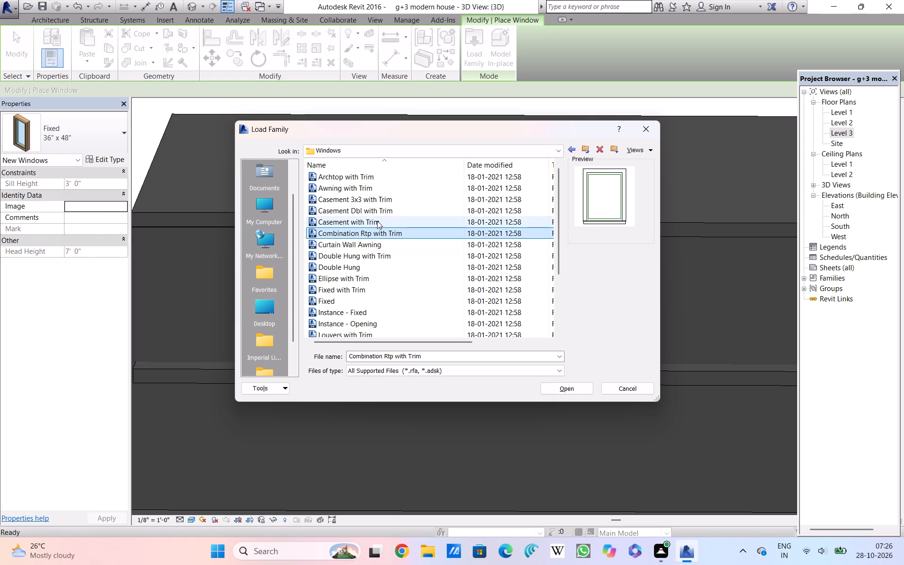
left_click(377, 213)
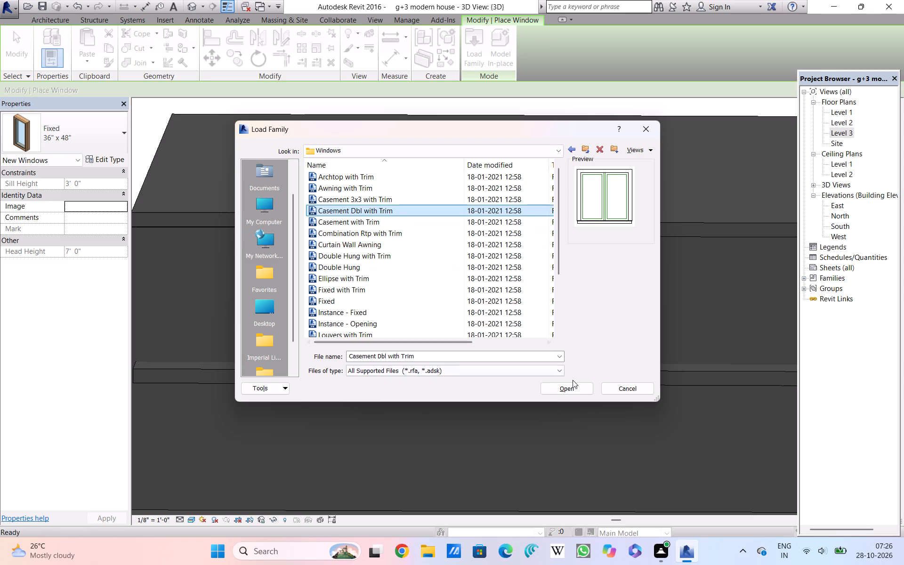
left_click(569, 386)
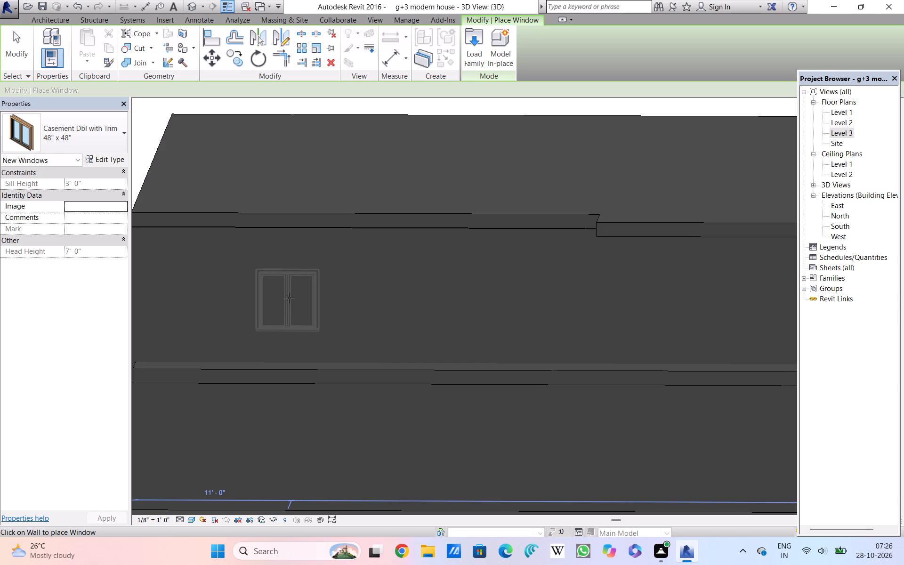
Place a 48" x 48" Casement Dbl with Trim window on the front wall's upper storey, about 11' from the wall corner.
left_click(289, 295)
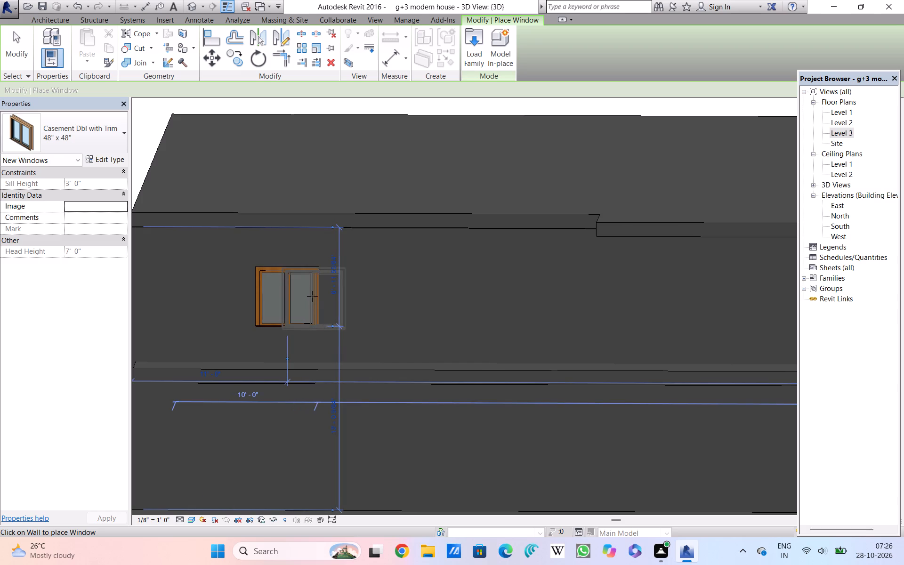
key("Escape")
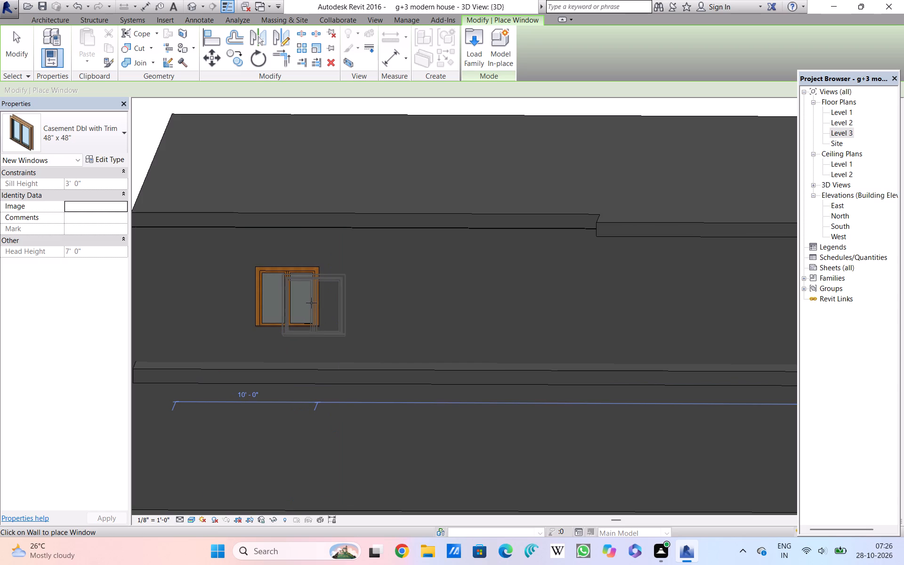
Preview other window families in the US Imperial Windows library and load Curtain Wall Awning.
scroll(311, 303, "down", 3)
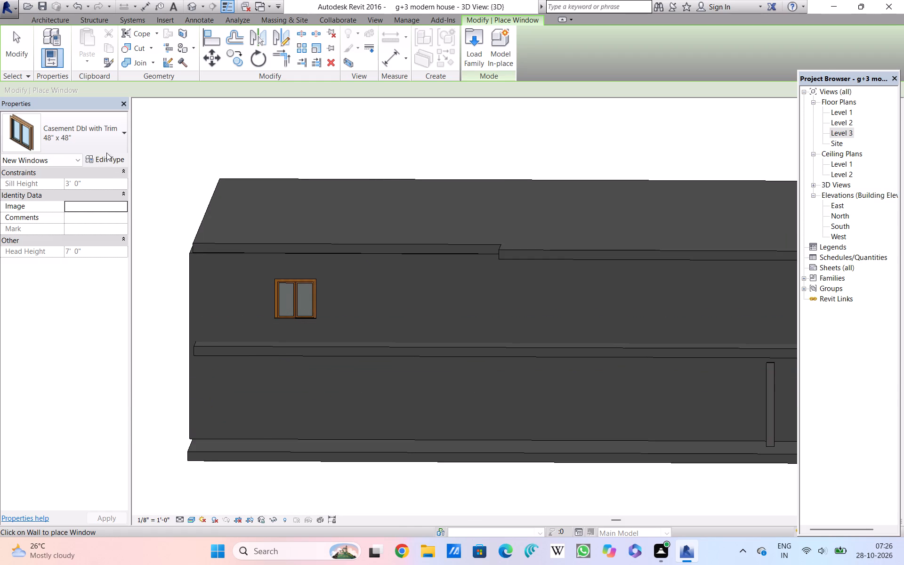
left_click(106, 139)
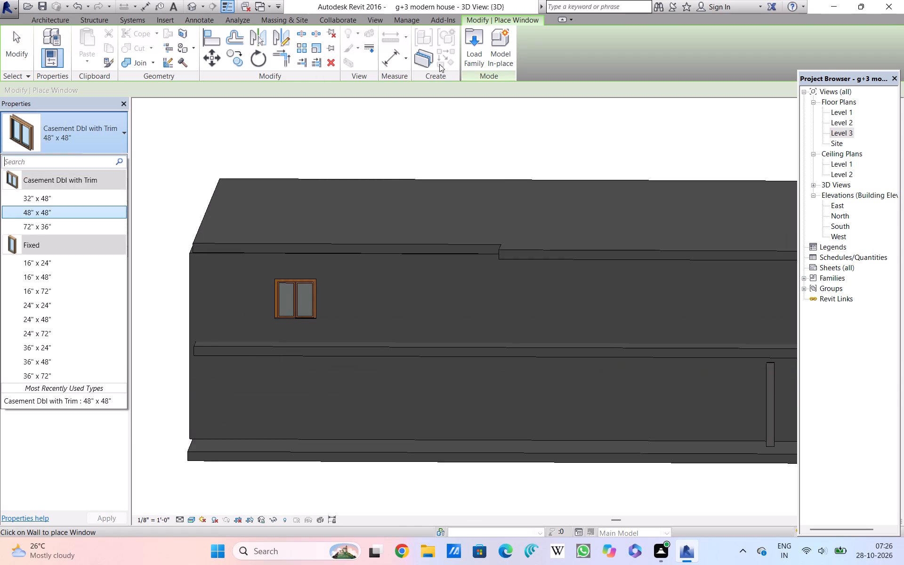
left_click(466, 47)
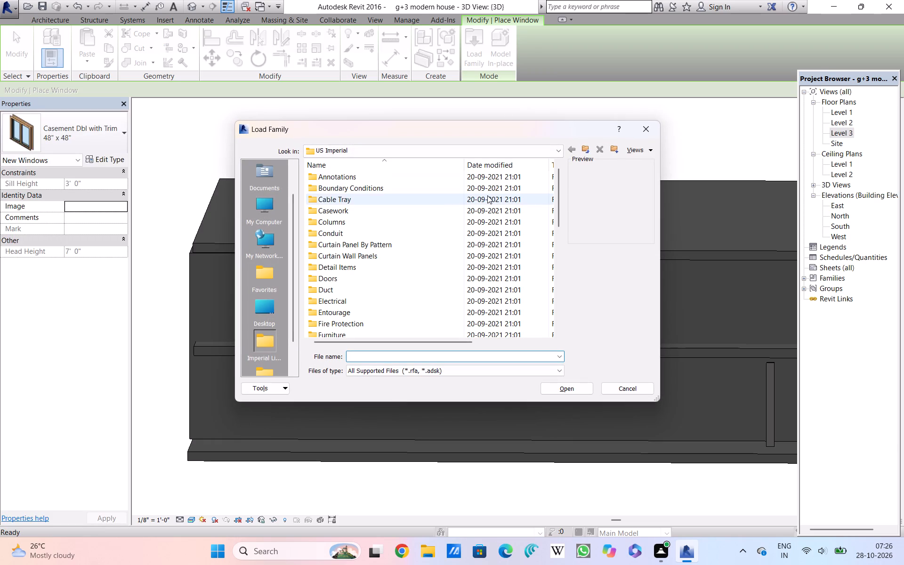
scroll(487, 195, "down", 9)
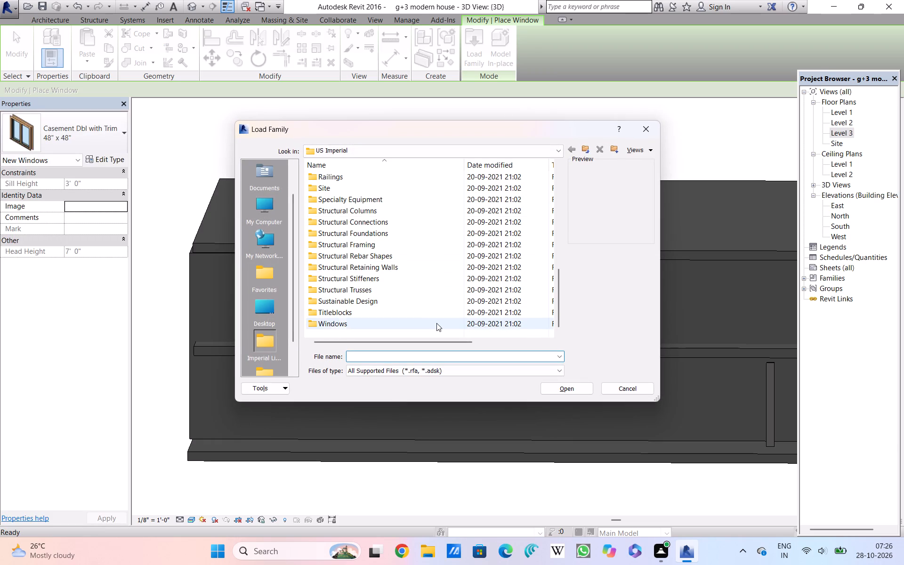
left_click(436, 323)
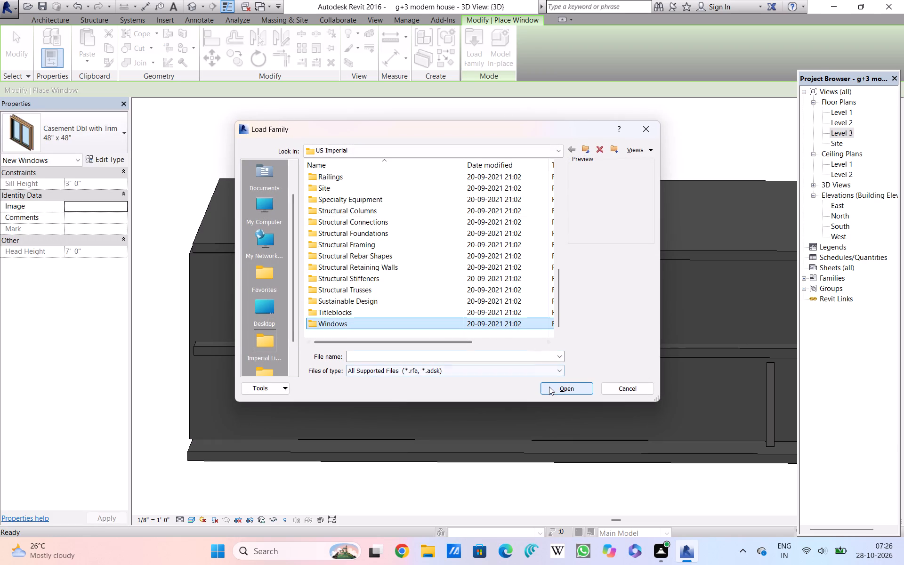
left_click(551, 387)
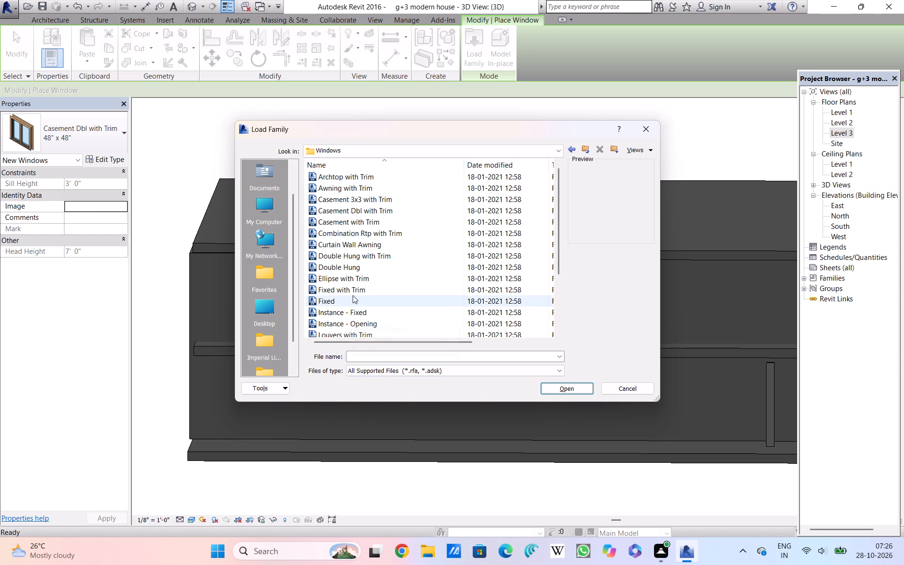
scroll(354, 294, "down", 4)
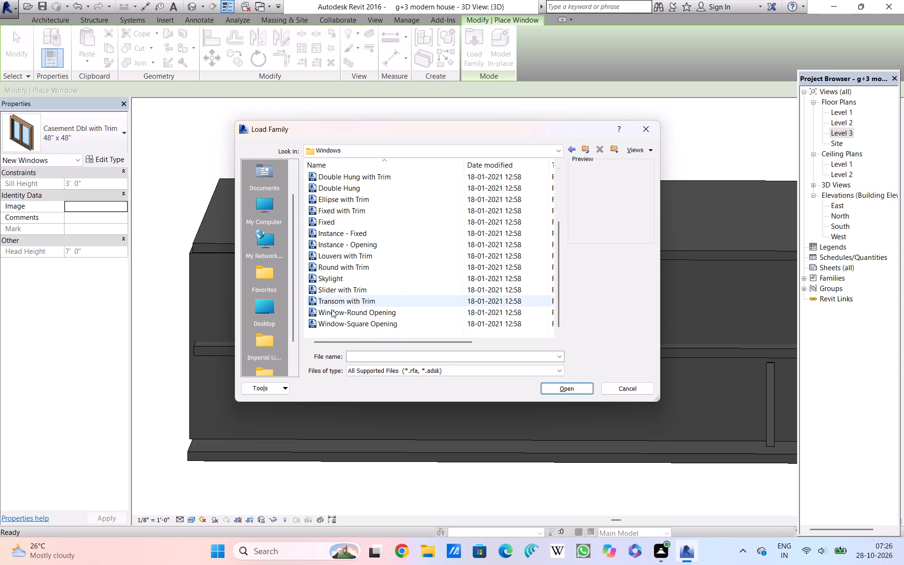
scroll(347, 273, "up", 5)
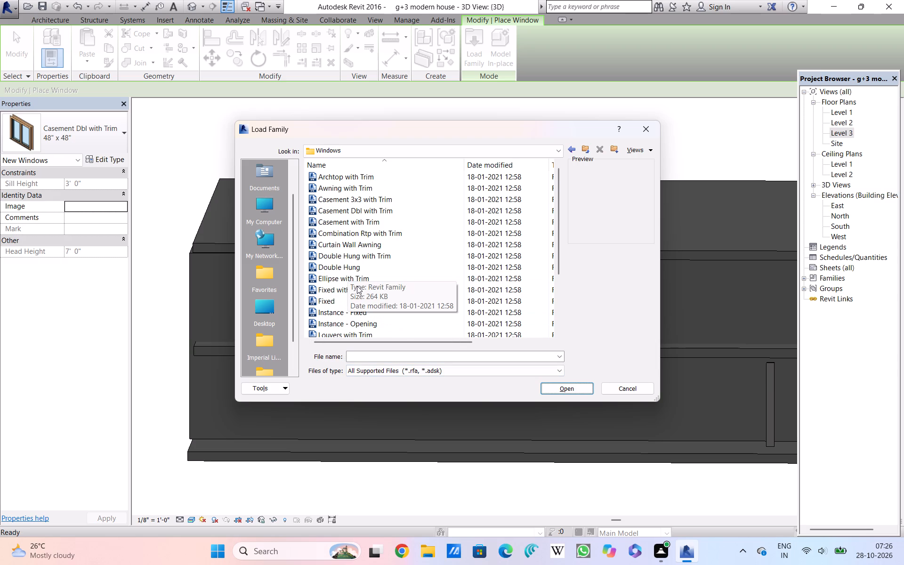
left_click(321, 266)
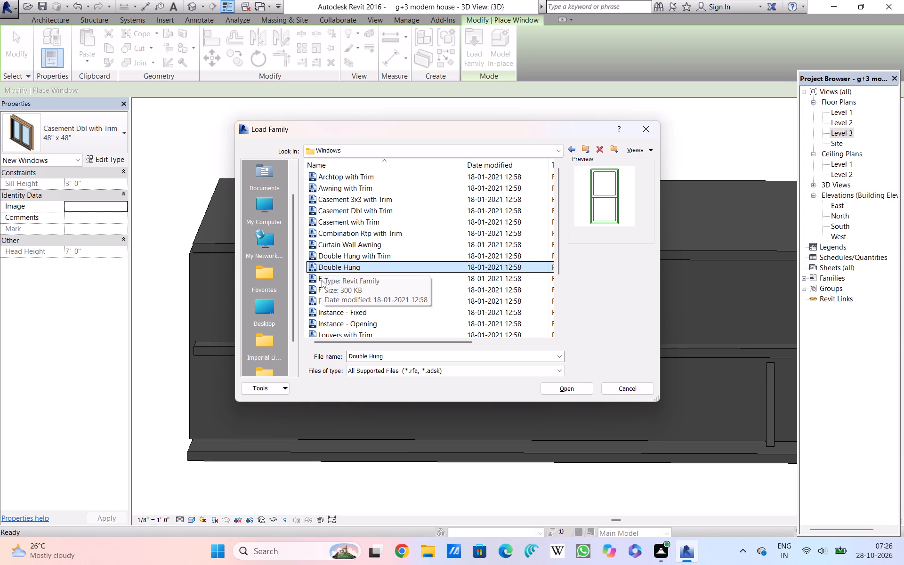
left_click(315, 278)
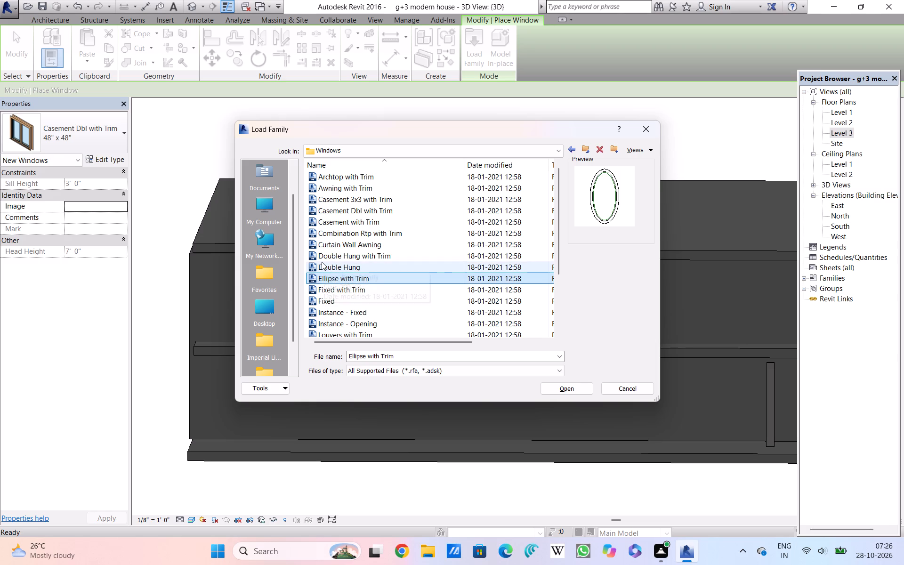
left_click(324, 257)
left_click(328, 248)
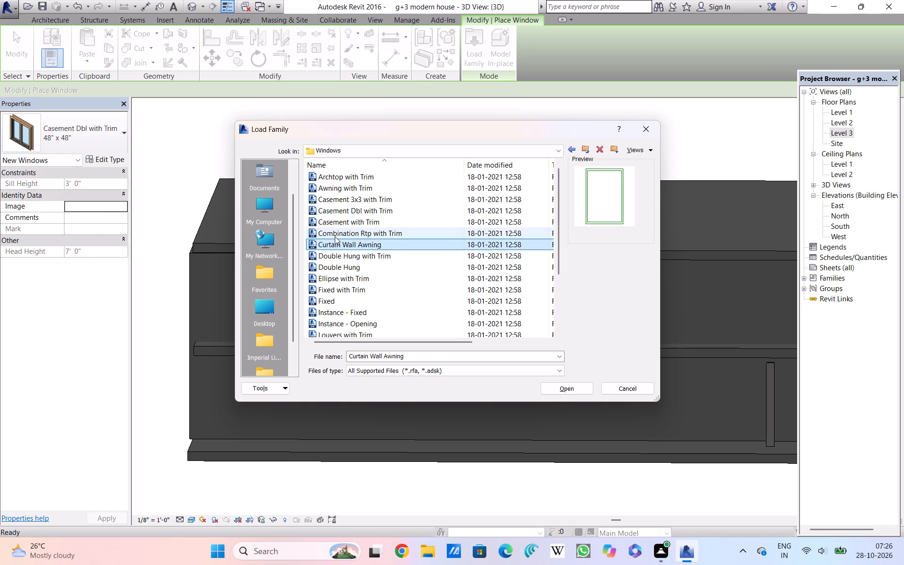
left_click(554, 387)
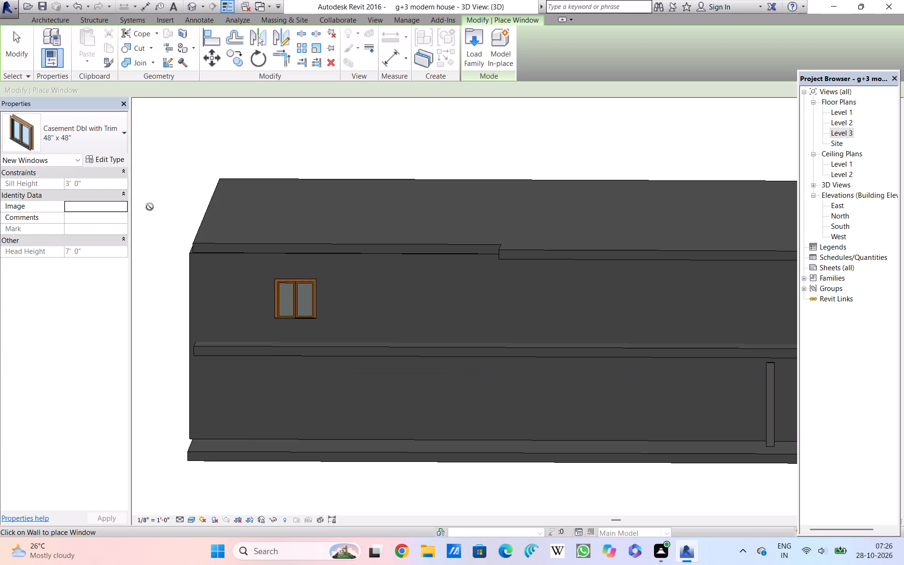
Place a Fixed 16" x 24" window on the front wall's lower storey, about 4' from the same corner, and leave the Window command.
left_click(102, 142)
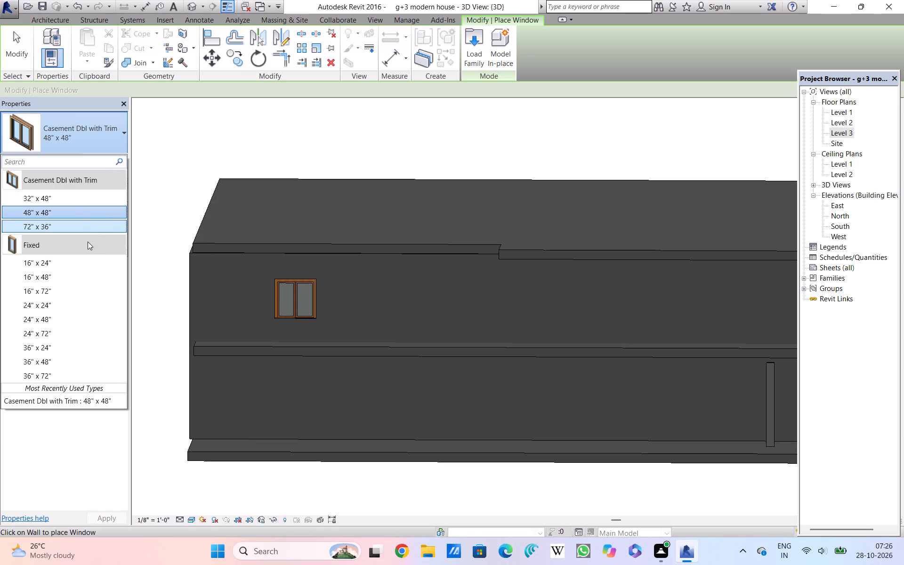
left_click(72, 196)
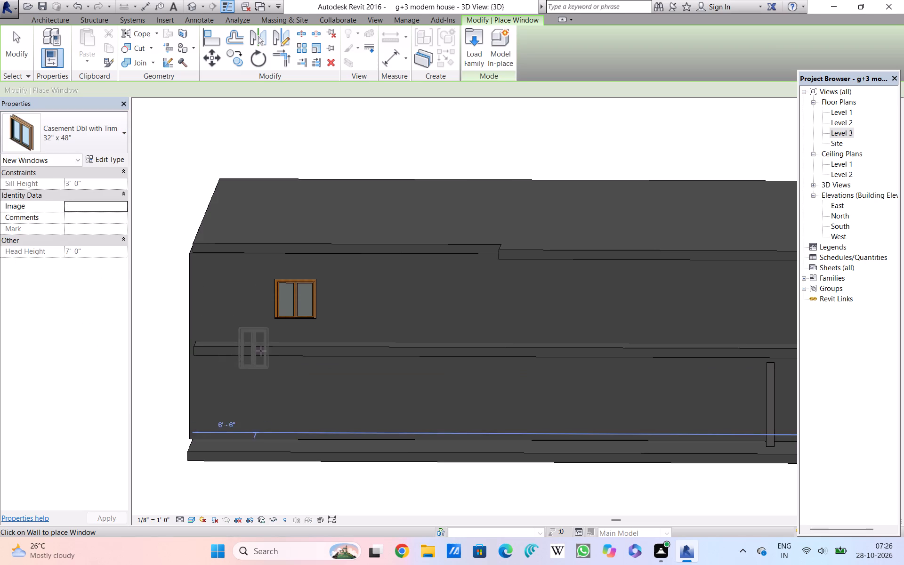
left_click(90, 141)
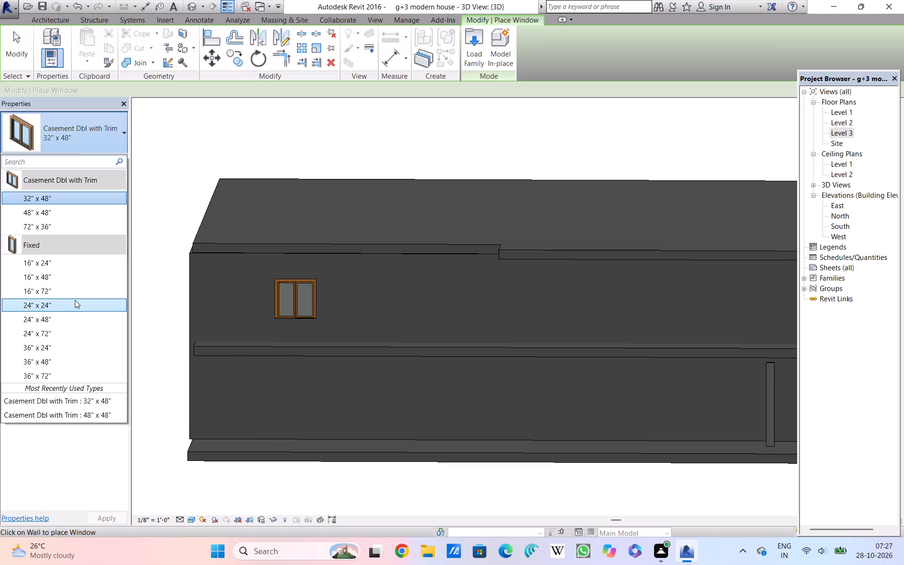
scroll(75, 300, "down", 3)
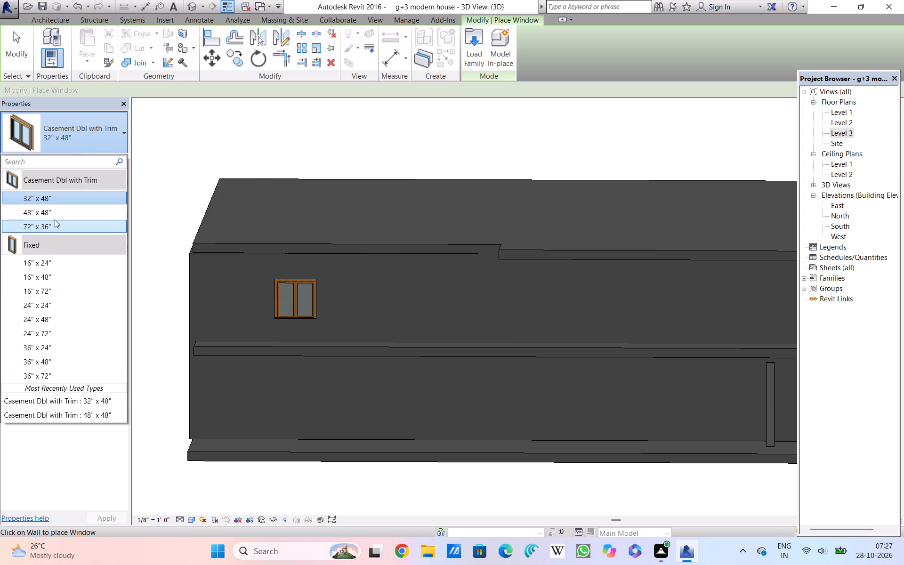
left_click(42, 263)
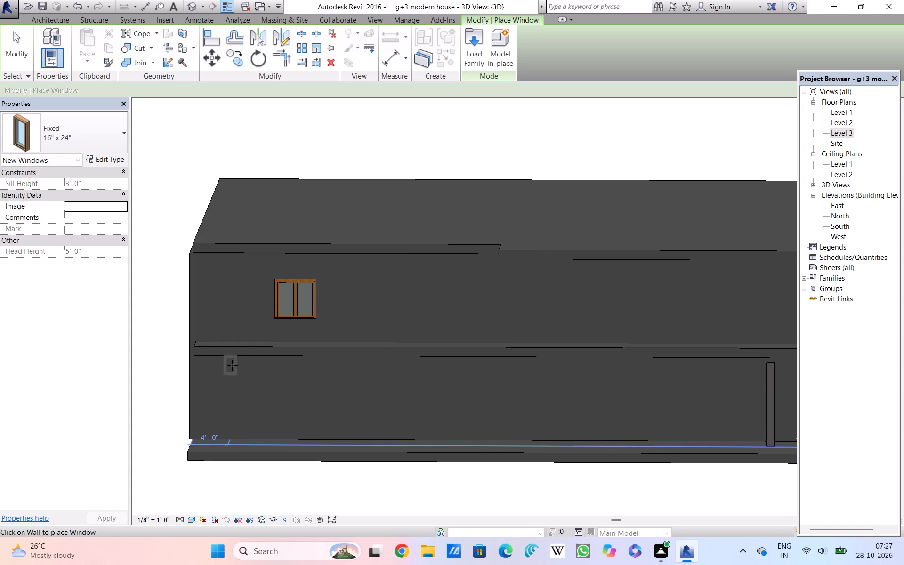
left_click(232, 369)
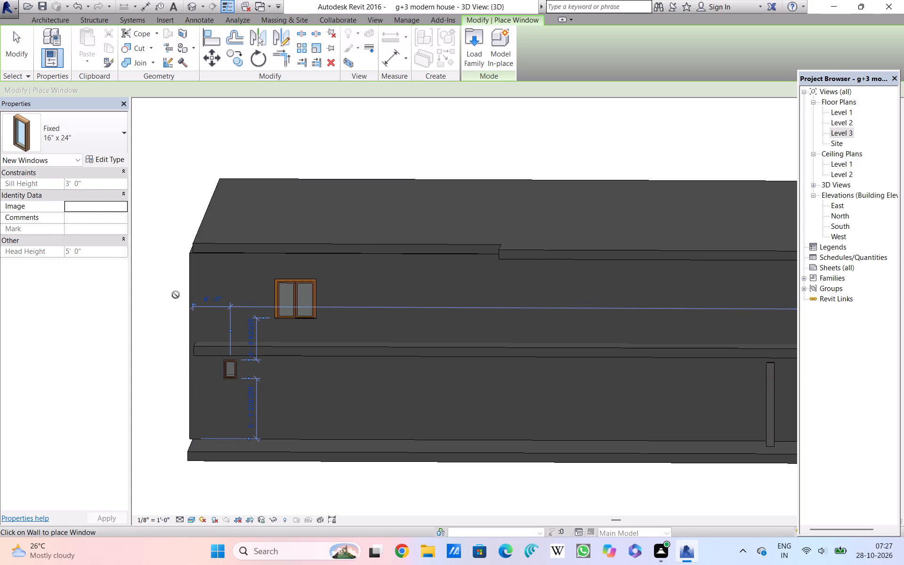
left_click(111, 131)
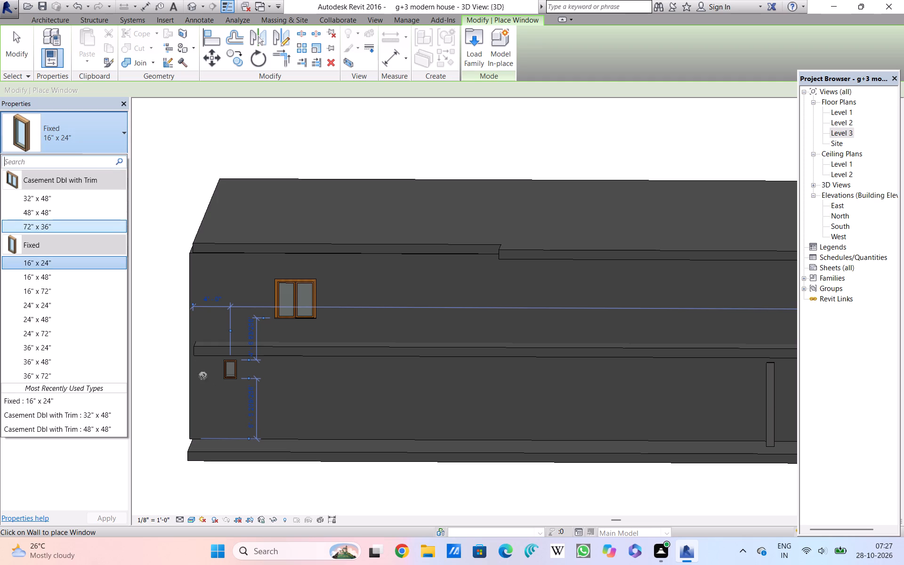
key("Escape")
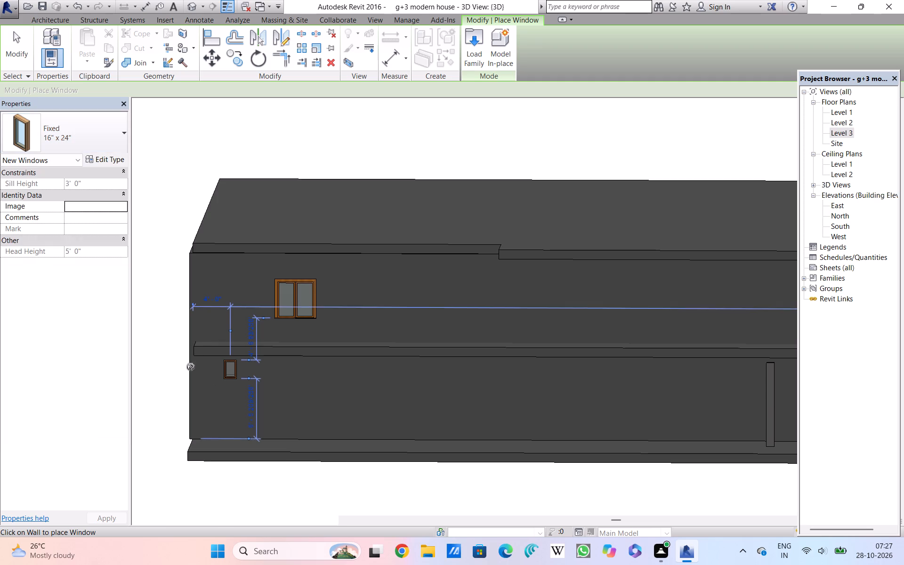
key("Escape")
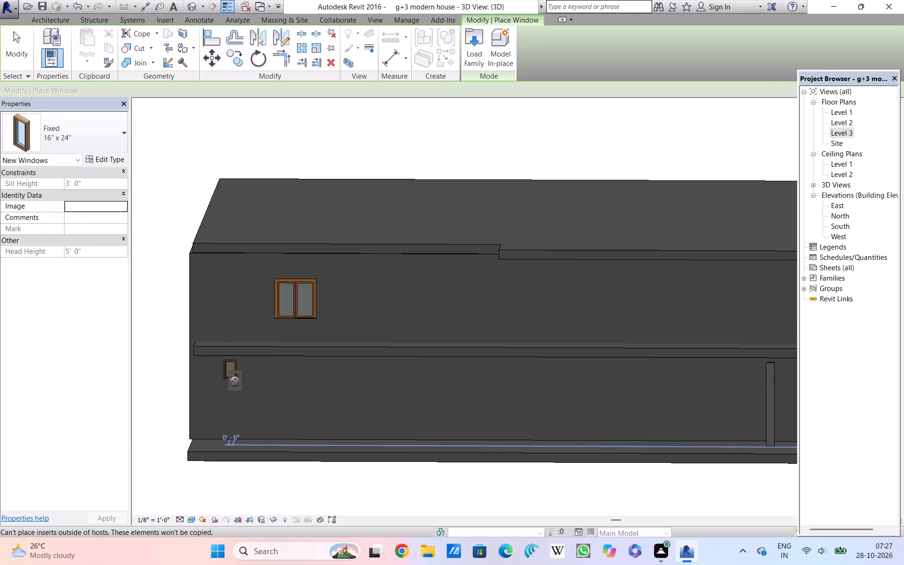
key("Escape")
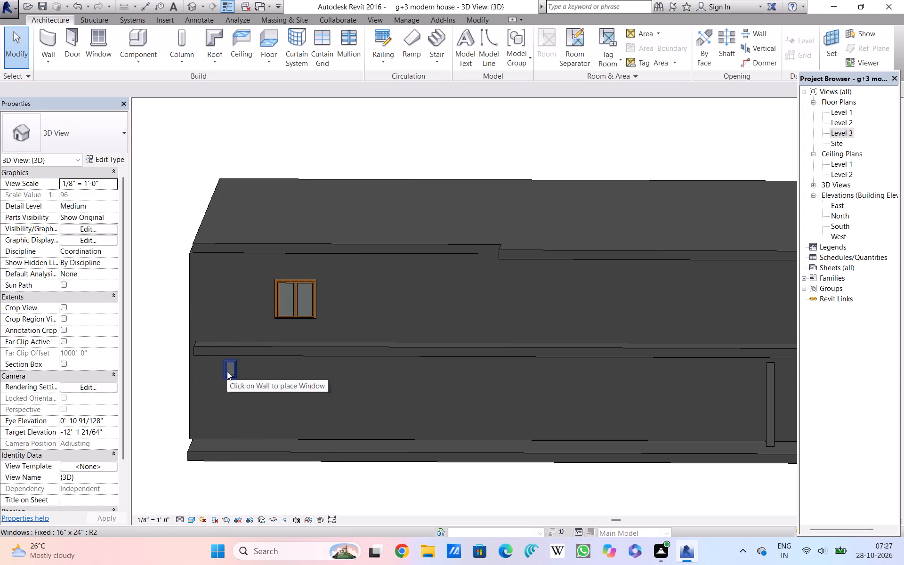
Change the small fixed window on the front wall's lower storey to the Fixed 24" x 24" type.
left_click(227, 371)
left_click(95, 134)
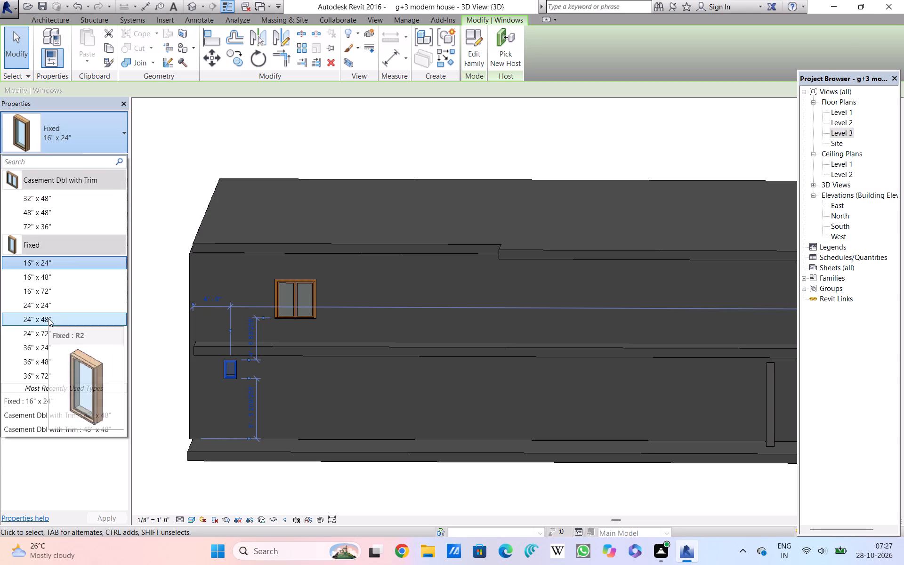
left_click(47, 310)
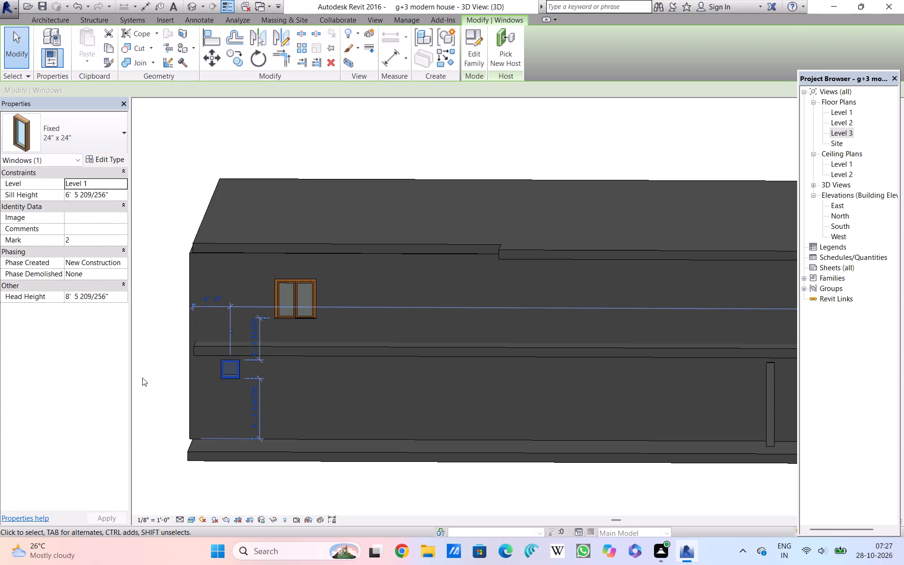
left_click(147, 377)
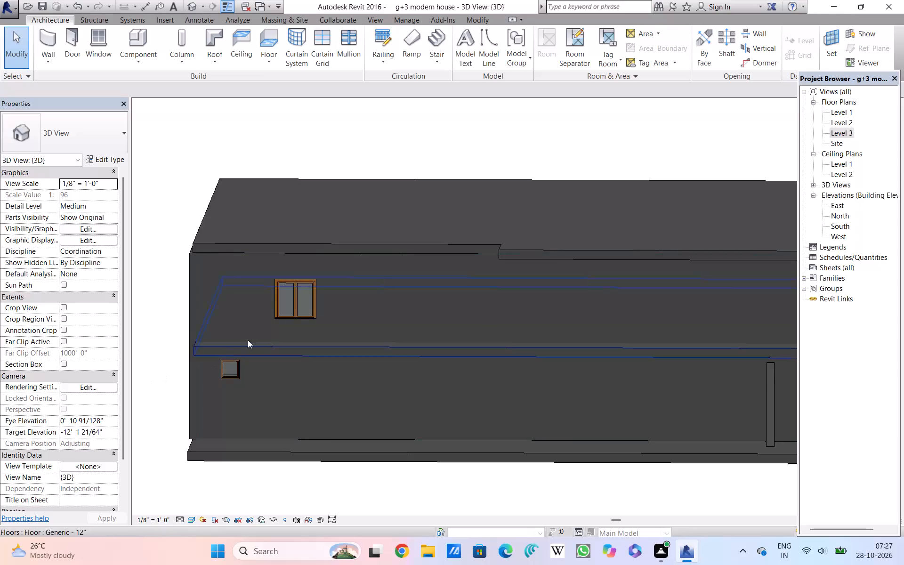
Set the sash material of the Casement Dbl with Trim 48" x 48" window type to Earth.
left_click(279, 308)
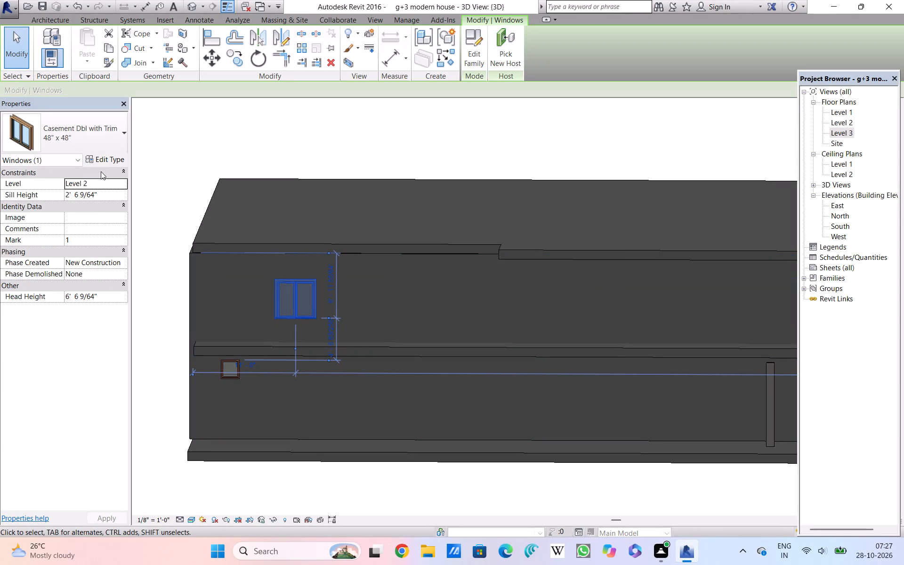
left_click(104, 155)
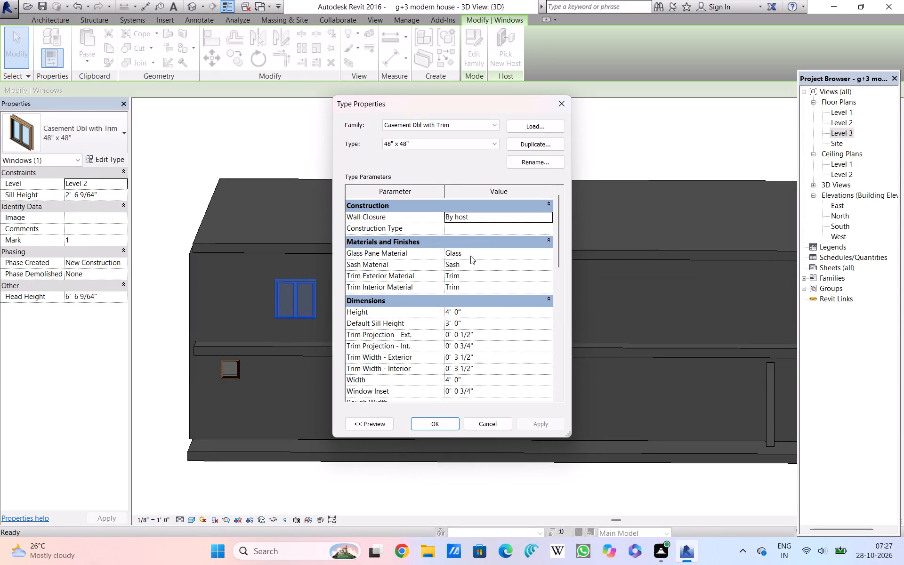
left_click(462, 267)
left_click(549, 266)
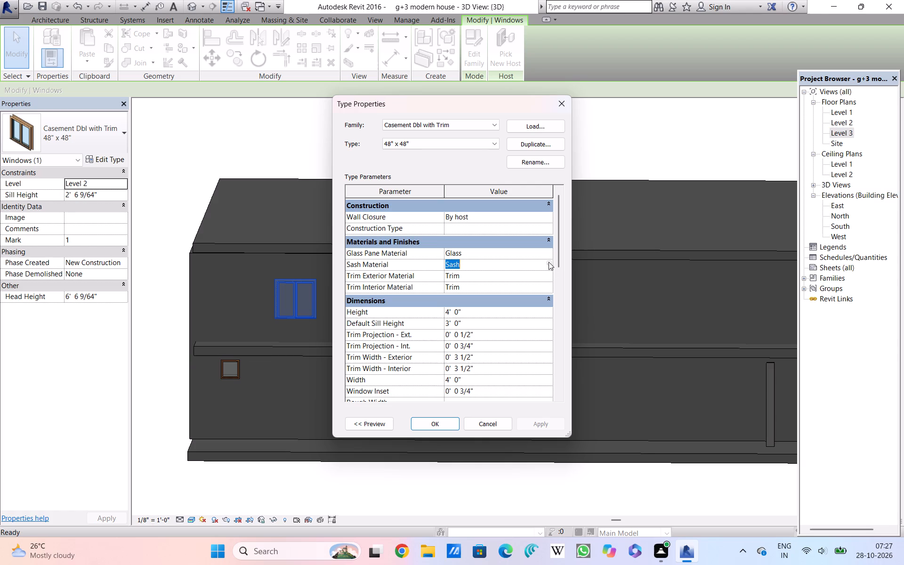
left_click(549, 262)
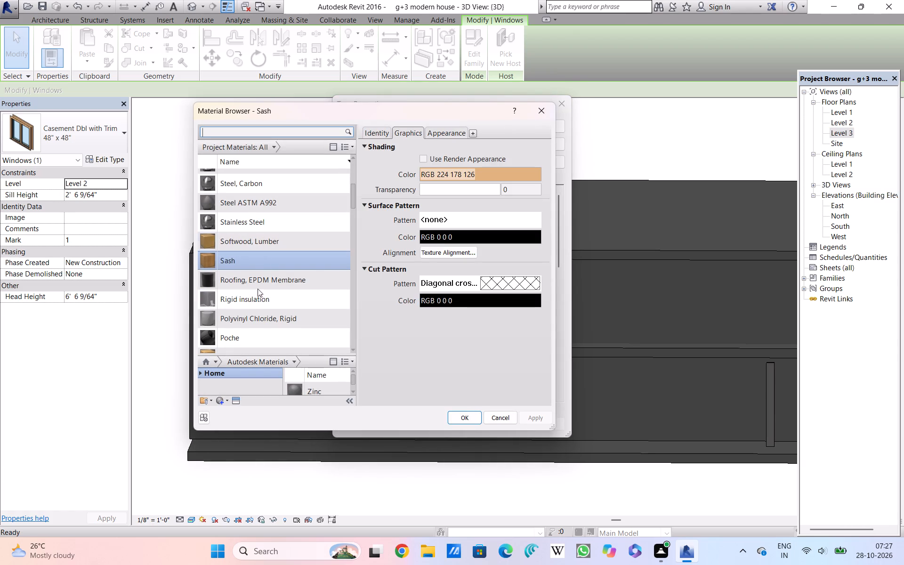
scroll(245, 317, "down", 5)
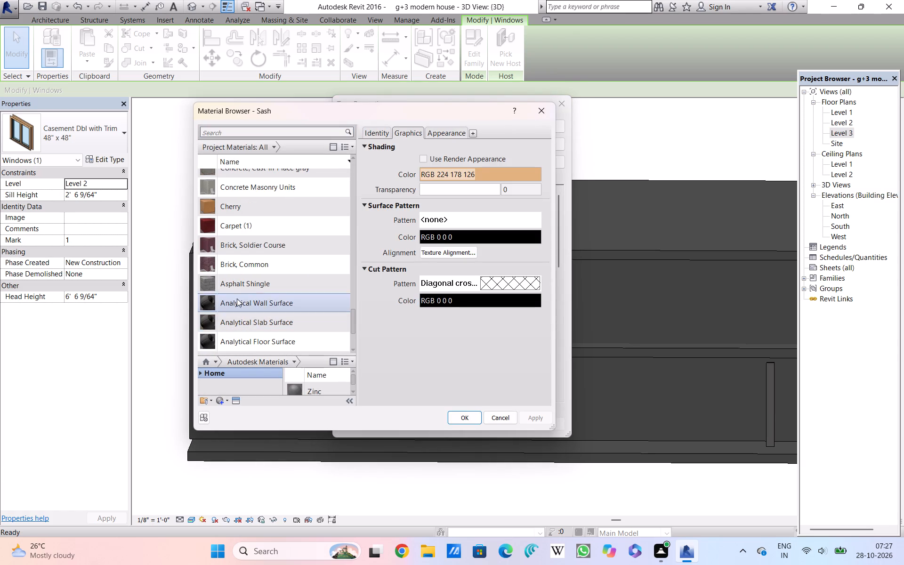
scroll(246, 229, "down", 2)
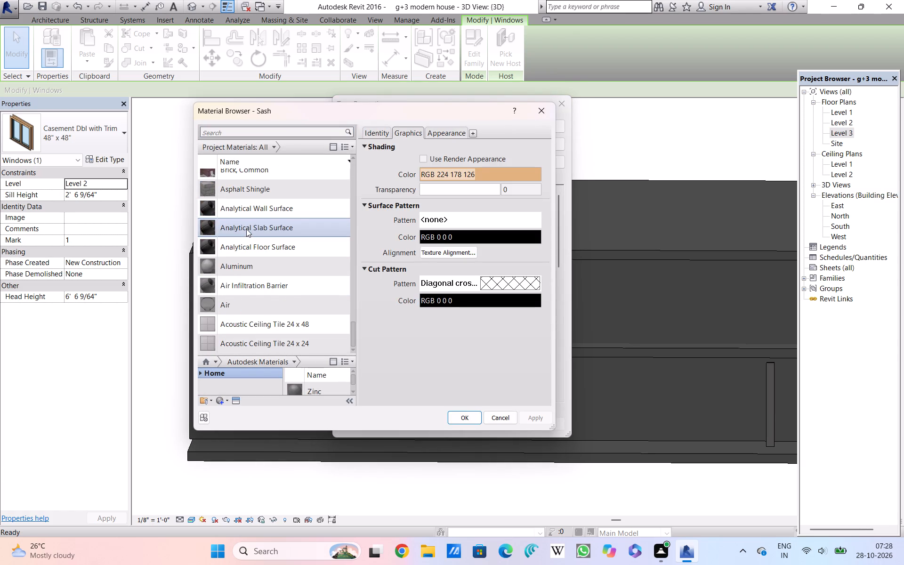
scroll(246, 229, "up", 1)
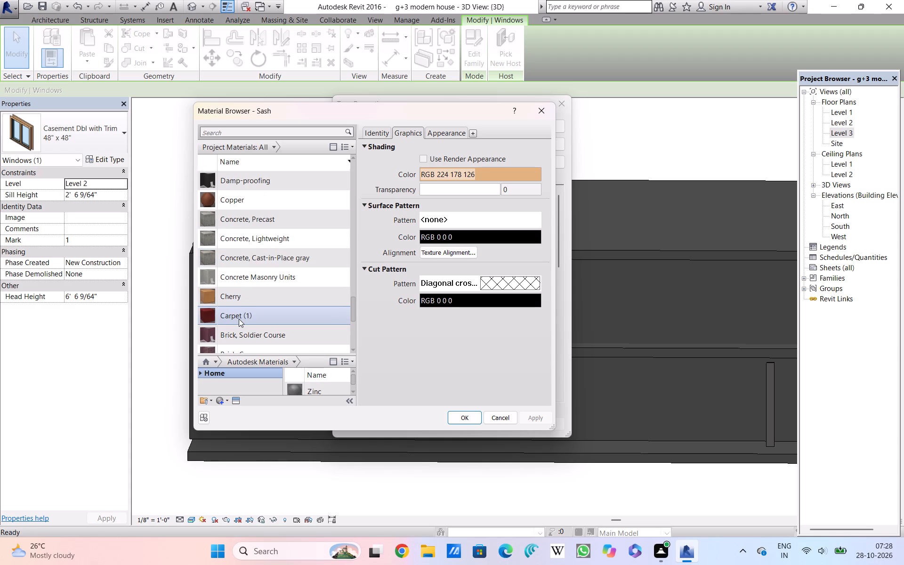
scroll(239, 323, "down", 2)
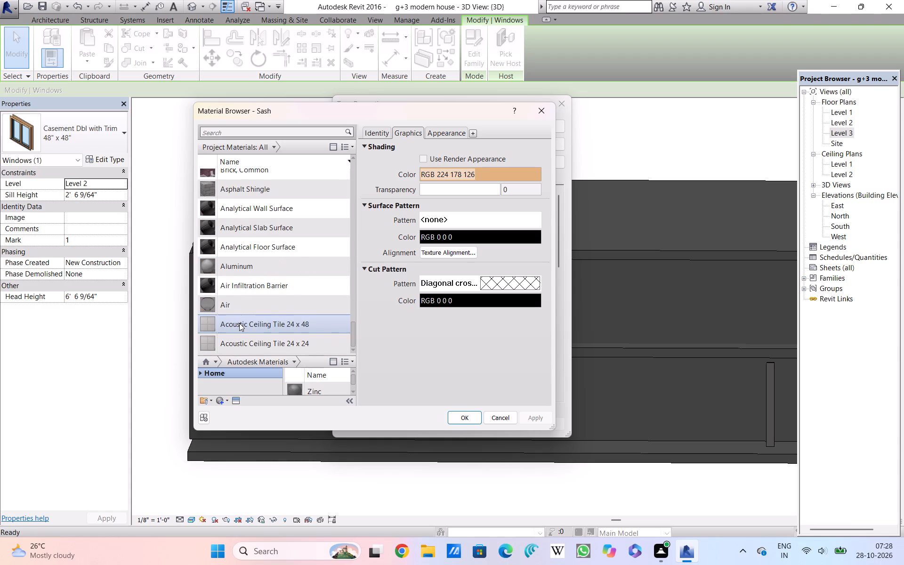
scroll(222, 274, "up", 1)
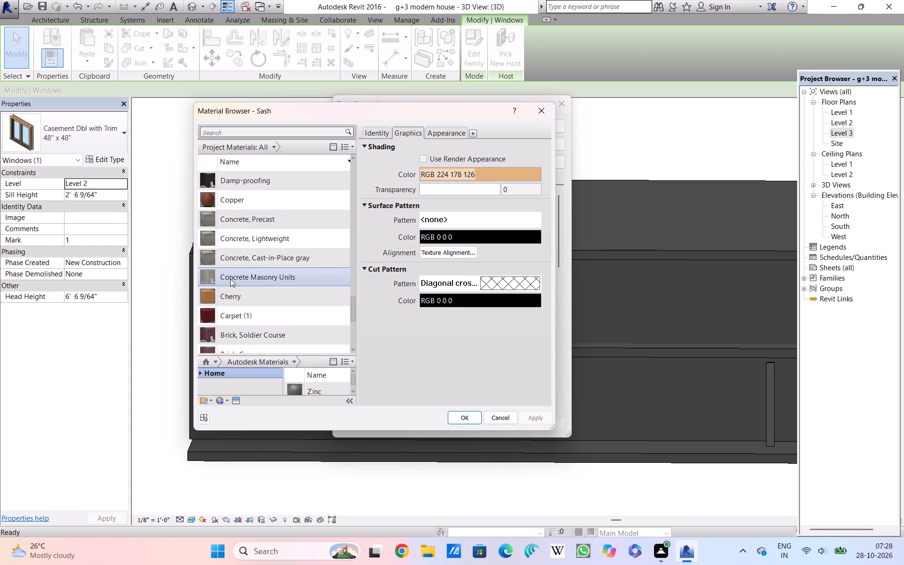
scroll(232, 205, "up", 3)
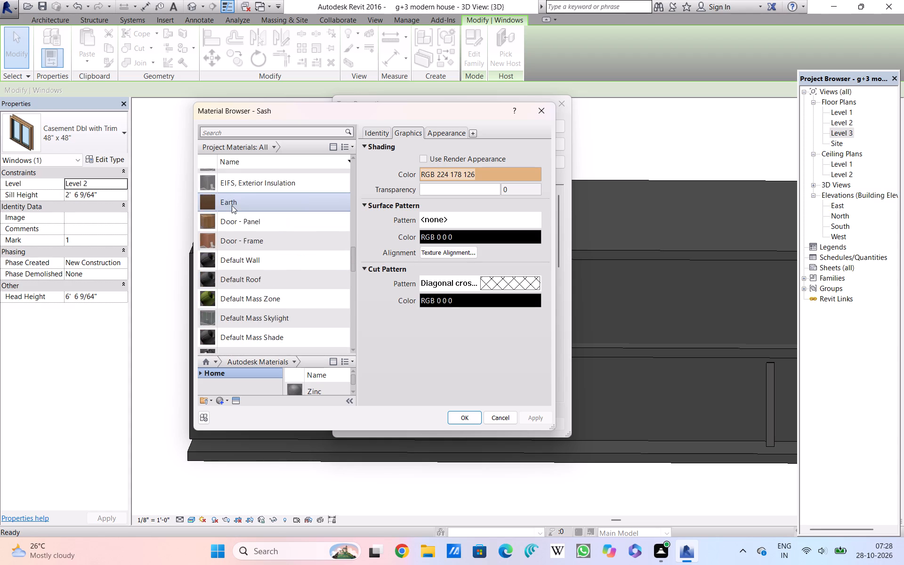
scroll(232, 205, "up", 8)
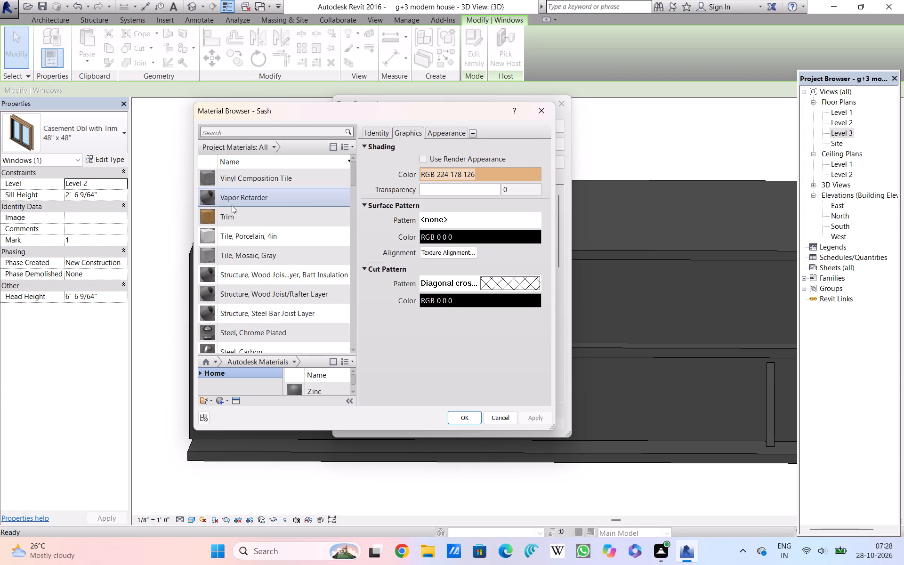
scroll(232, 205, "up", 2)
scroll(243, 194, "down", 4)
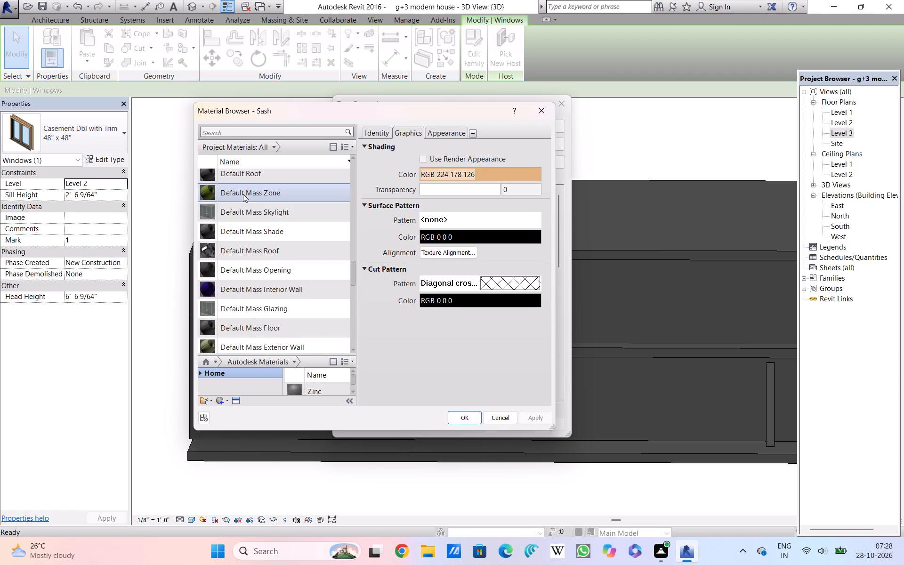
scroll(243, 194, "up", 1)
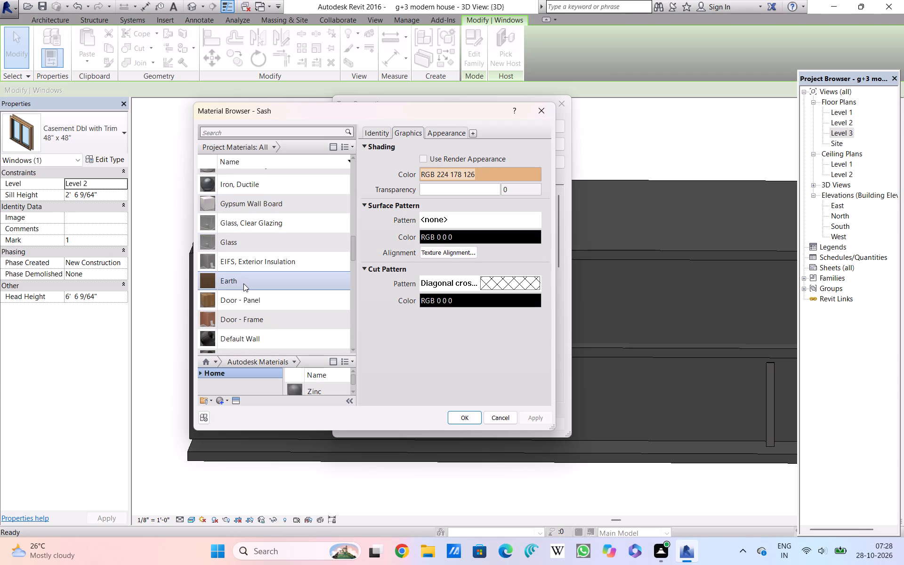
left_click(243, 283)
left_click(467, 422)
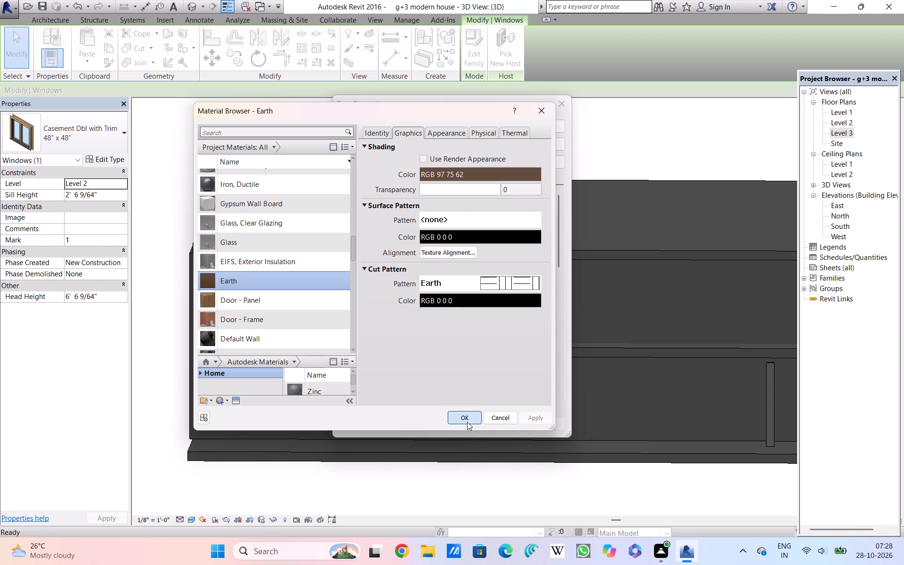
left_click(535, 420)
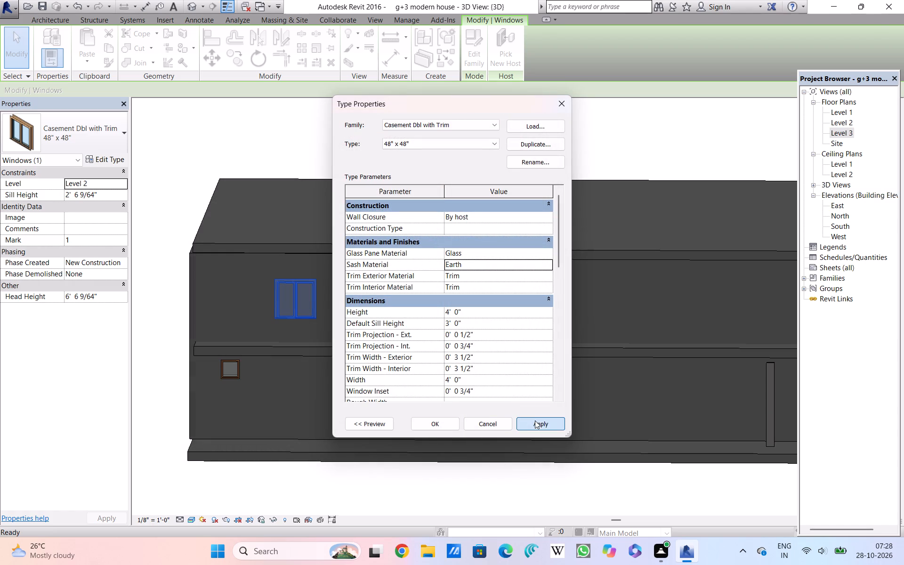
left_click(426, 424)
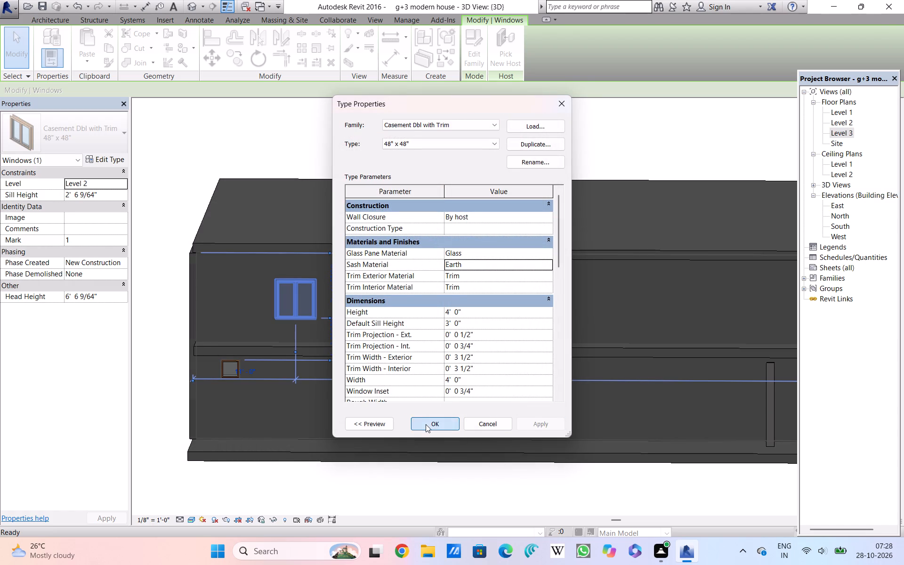
left_click(161, 380)
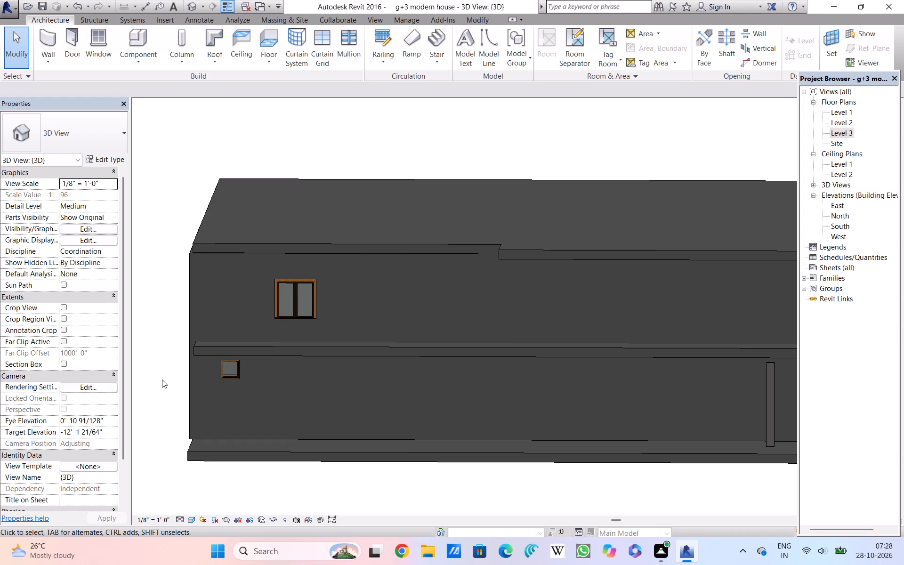
Select the upper-storey casement window and examine it and its placement dimensions on the front wall up close.
left_click(248, 346)
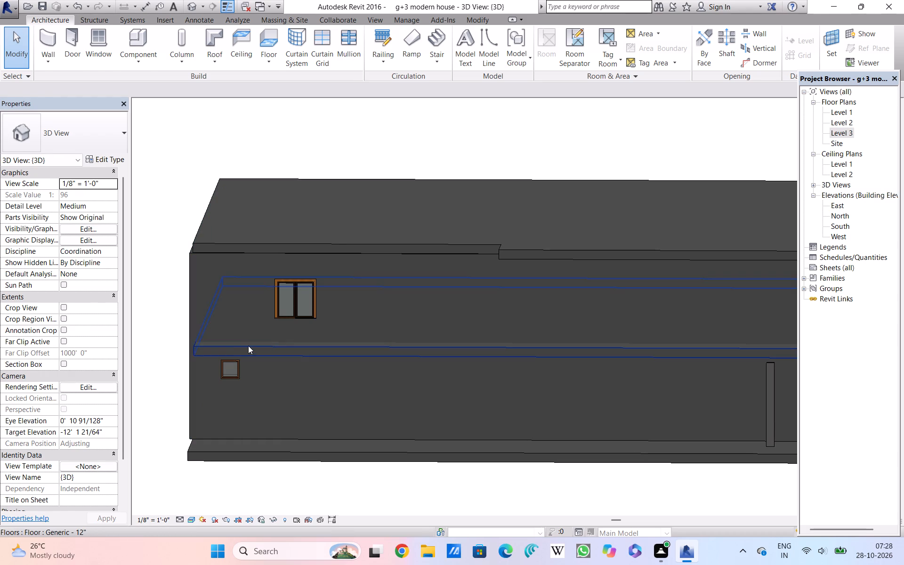
left_click(279, 314)
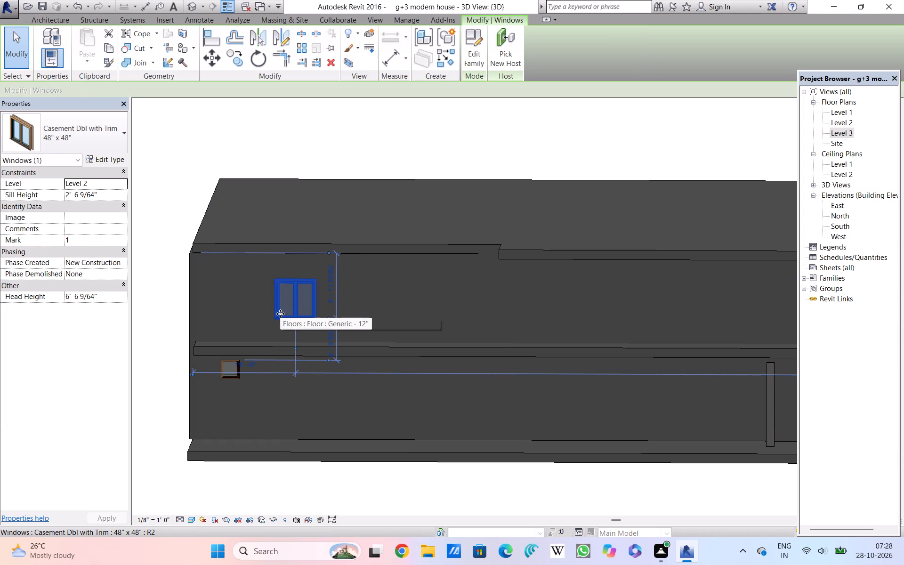
scroll(315, 328, "up", 9)
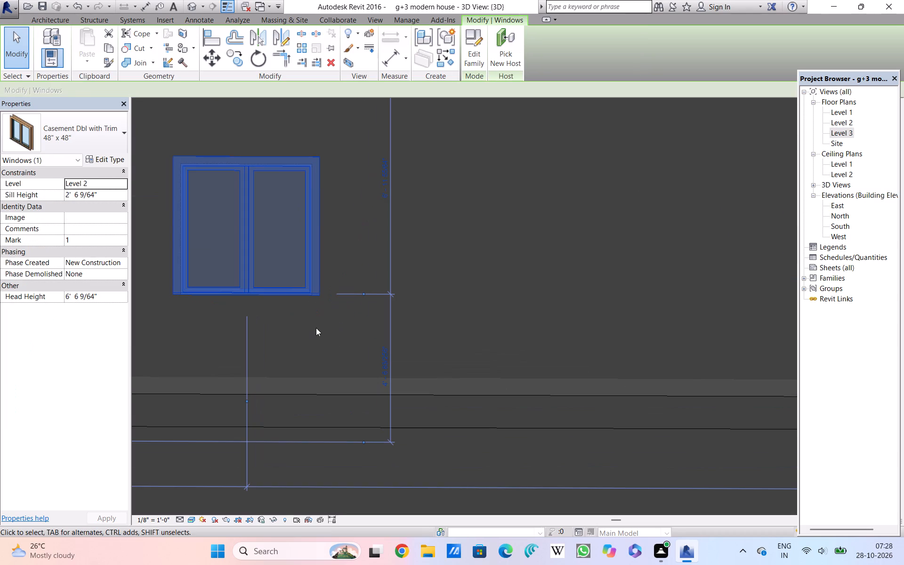
scroll(316, 328, "up", 2)
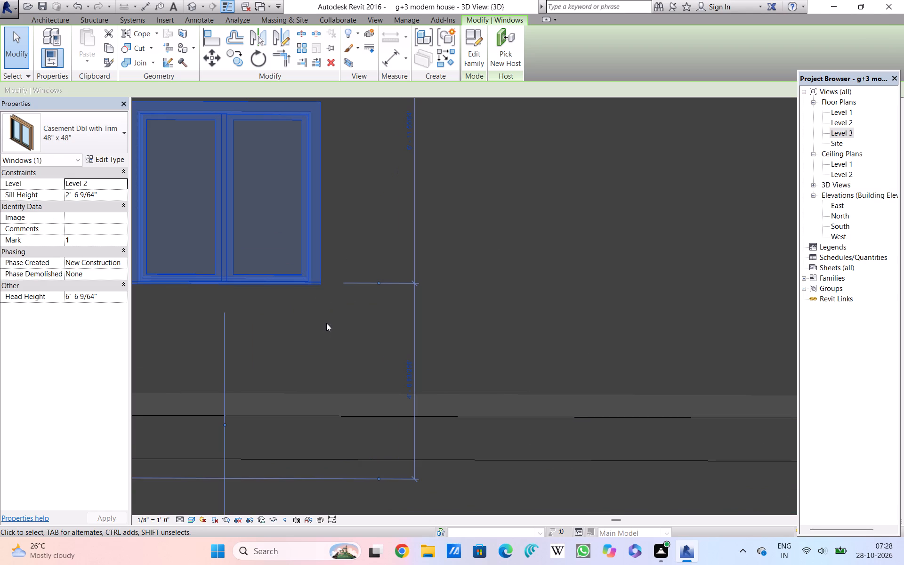
middle_click_drag(387, 177, 370, 231)
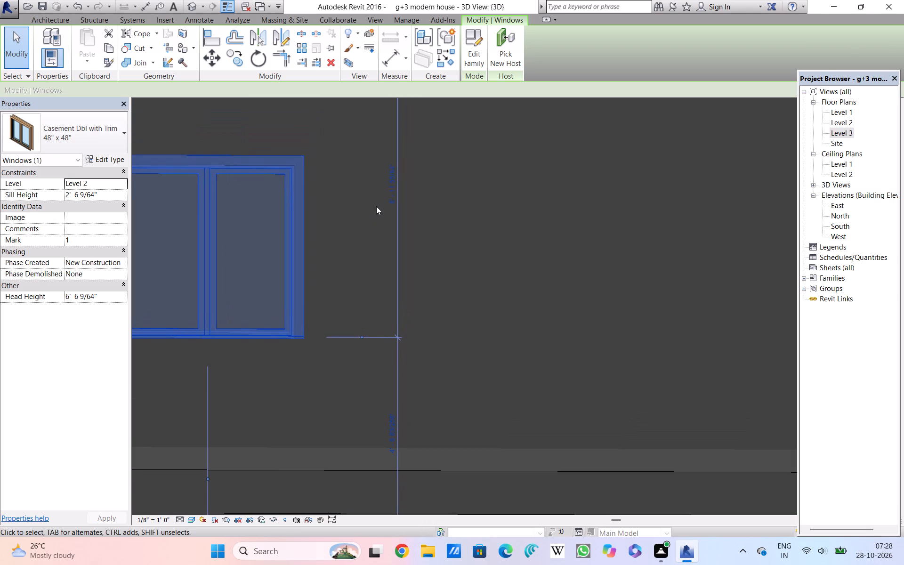
scroll(376, 206, "up", 4)
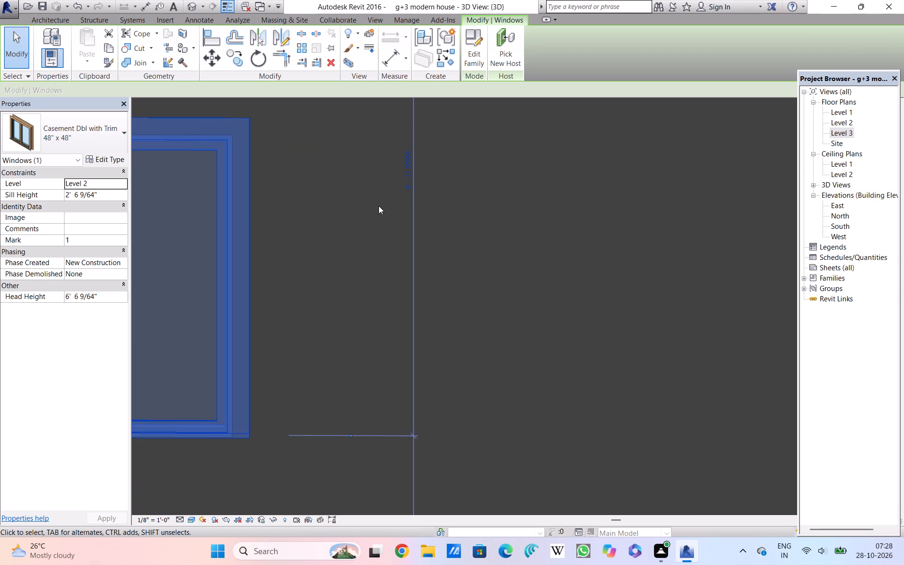
scroll(379, 206, "down", 9)
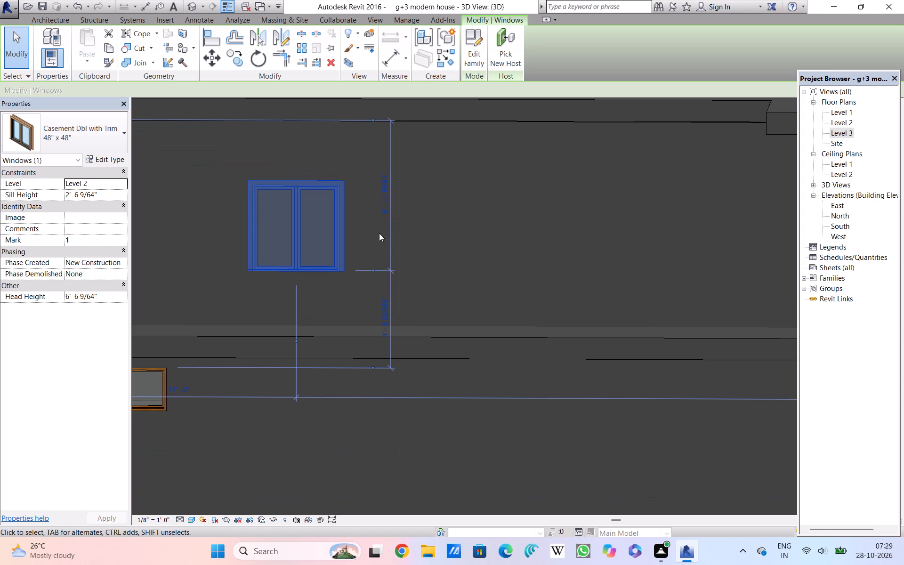
scroll(349, 321, "up", 5)
middle_click_drag(350, 321, 339, 280)
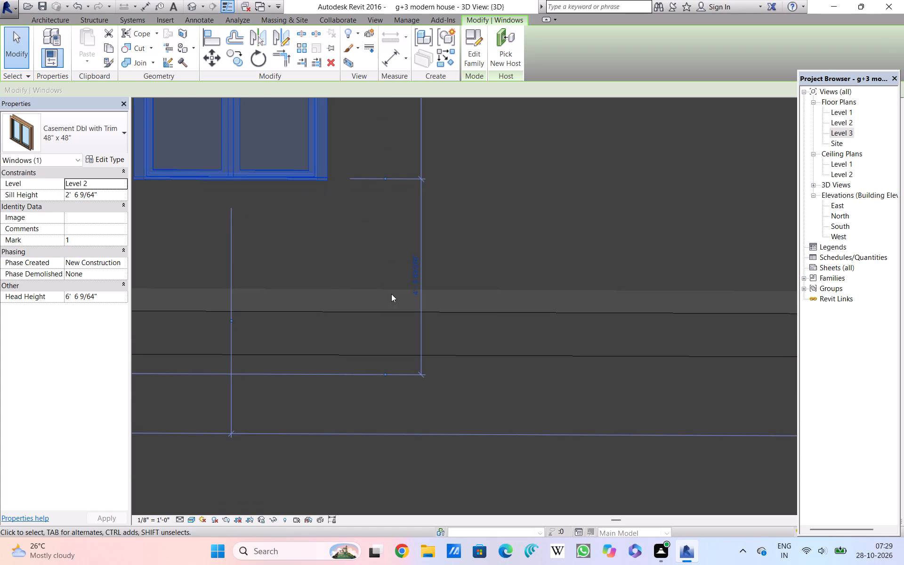
scroll(391, 294, "up", 9)
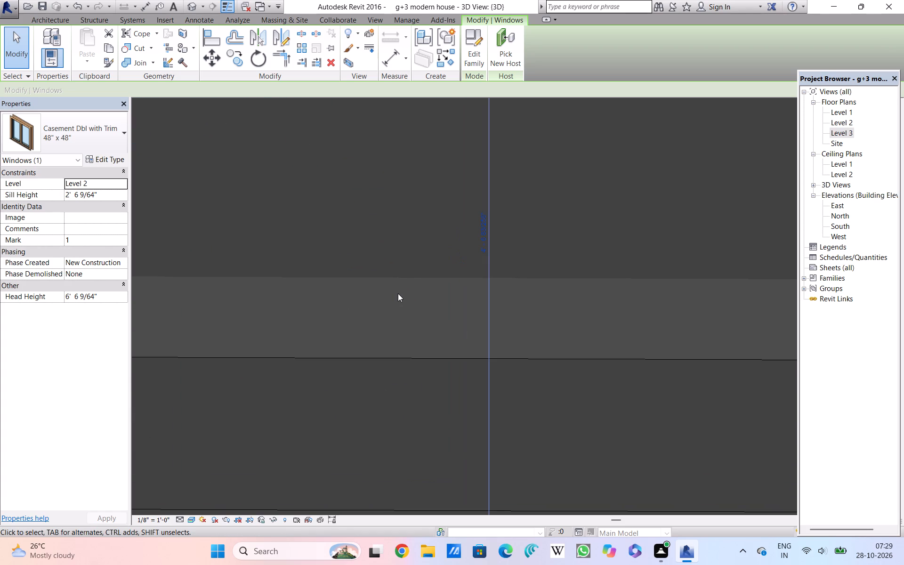
scroll(398, 293, "down", 11)
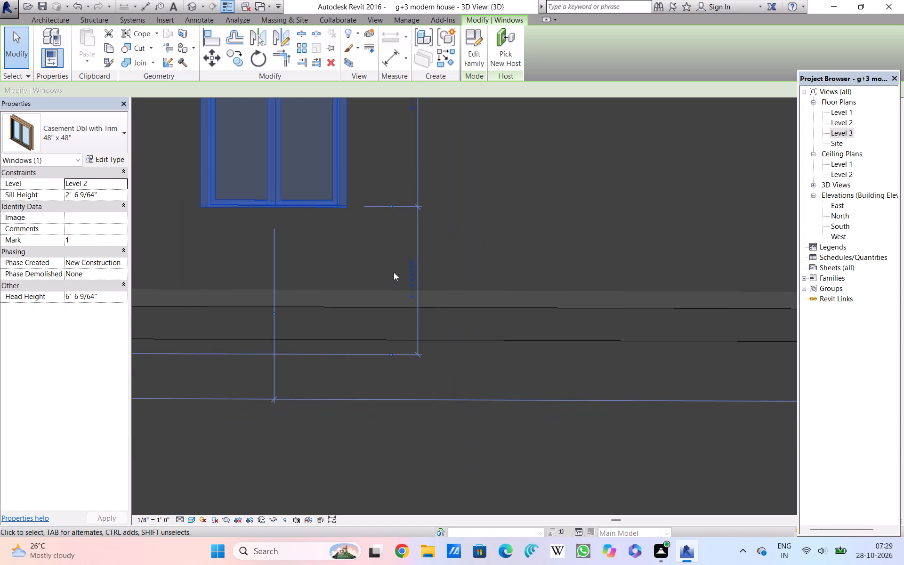
middle_click_drag(394, 271, 391, 357)
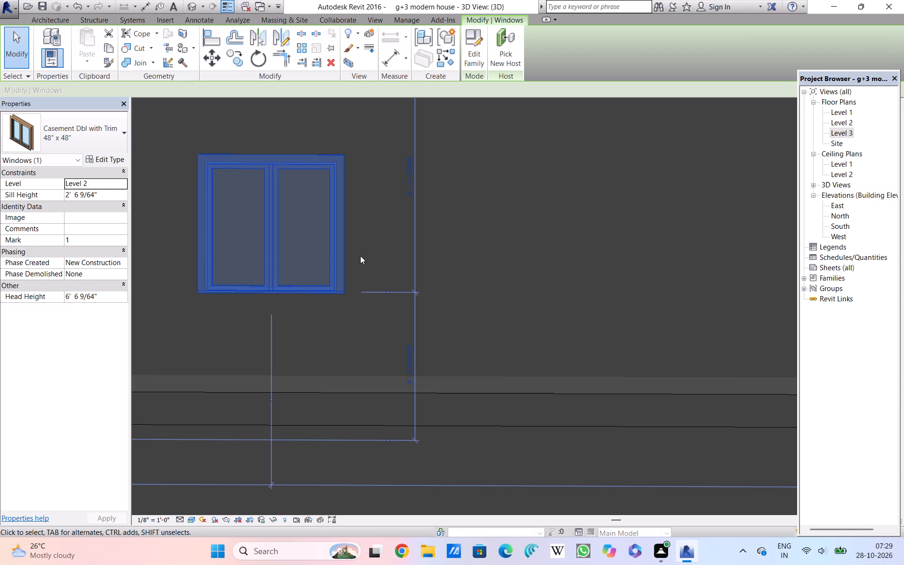
scroll(360, 256, "down", 3)
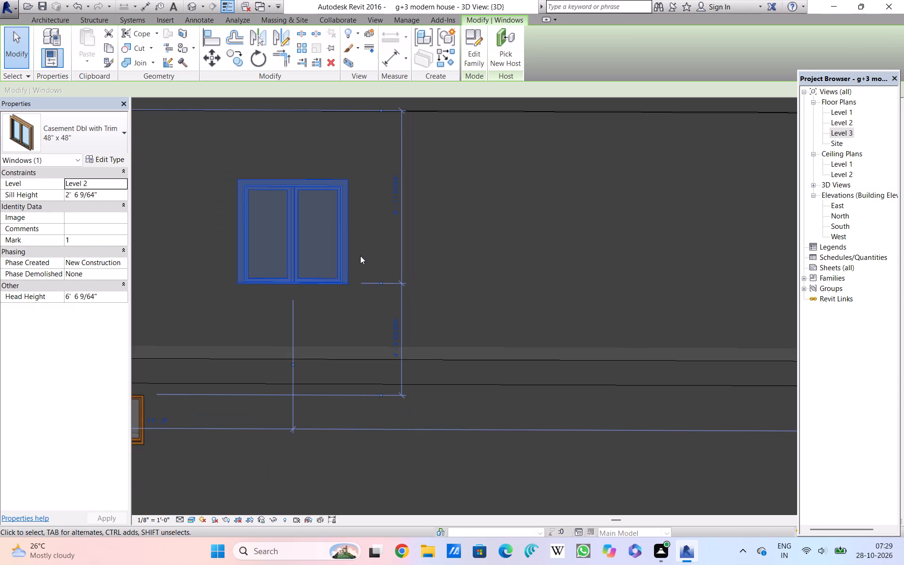
scroll(360, 256, "down", 6)
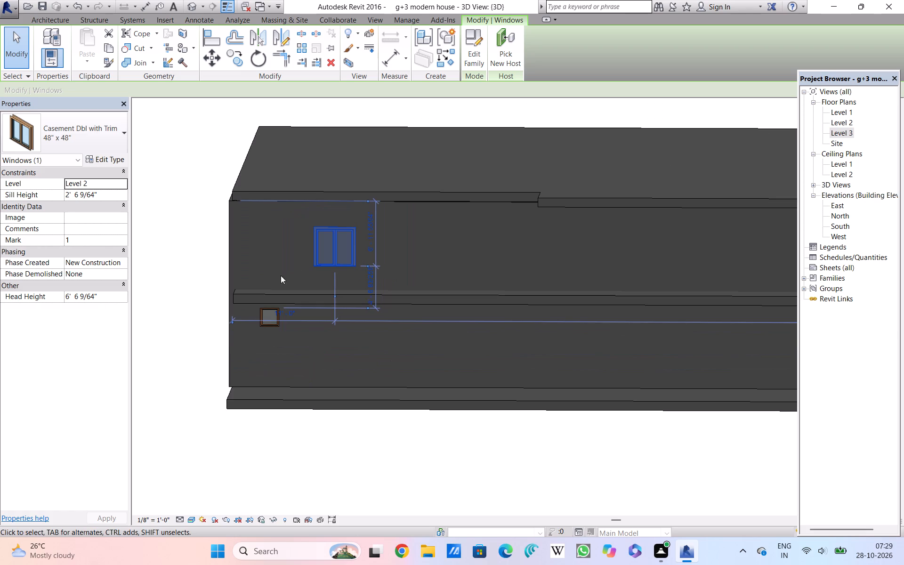
scroll(294, 254, "up", 6)
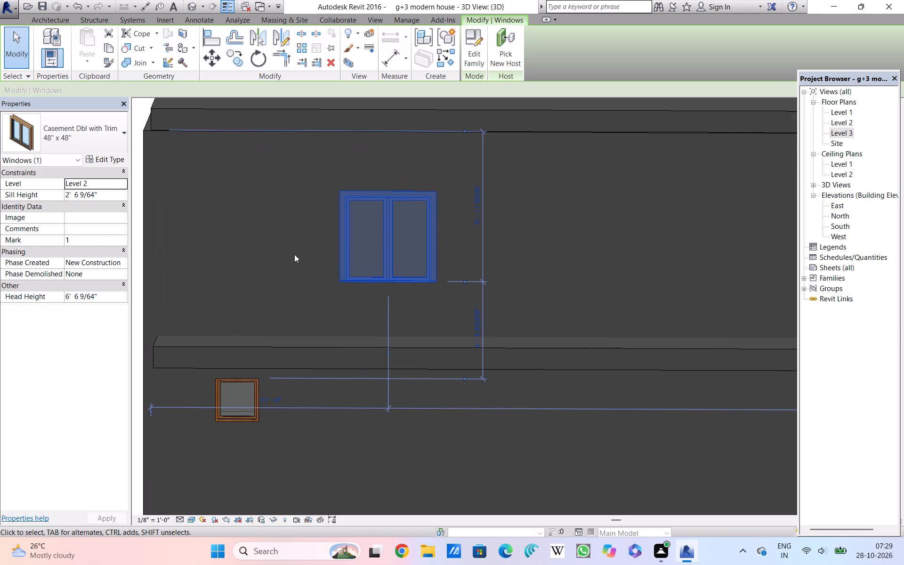
scroll(298, 255, "down", 1)
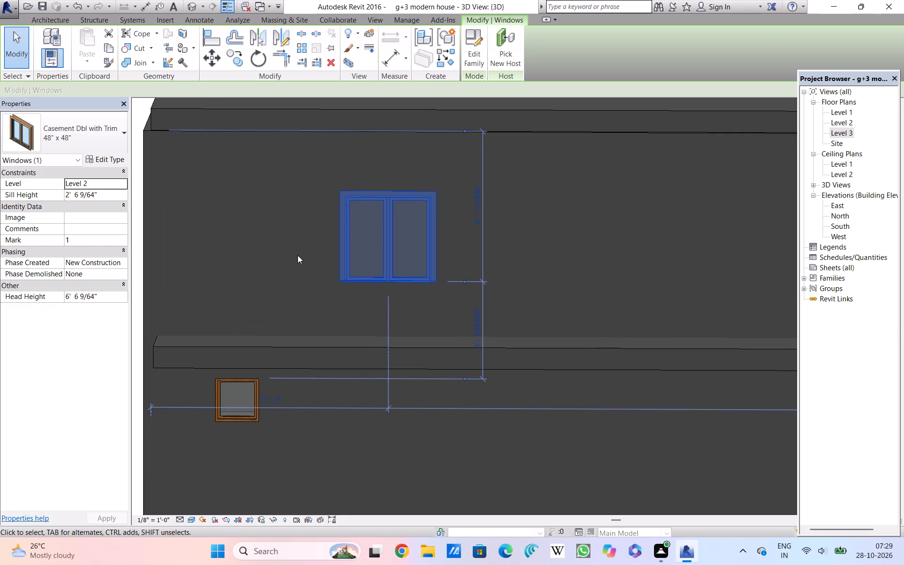
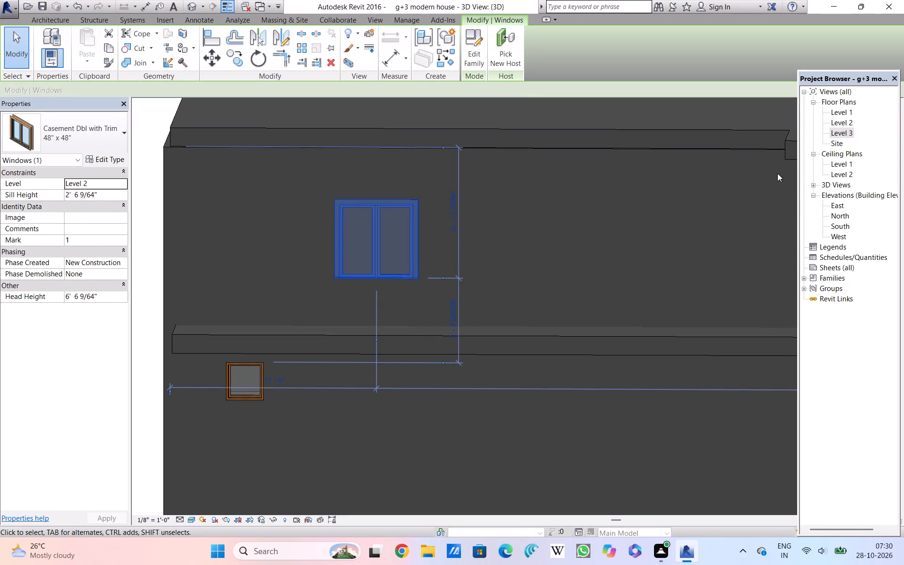
On the Level 2 plan, sketch a rectangular Generic - 12" floor boundary about 4'-2" by 1'-3" around the front-wall casement window.
double_click(841, 119)
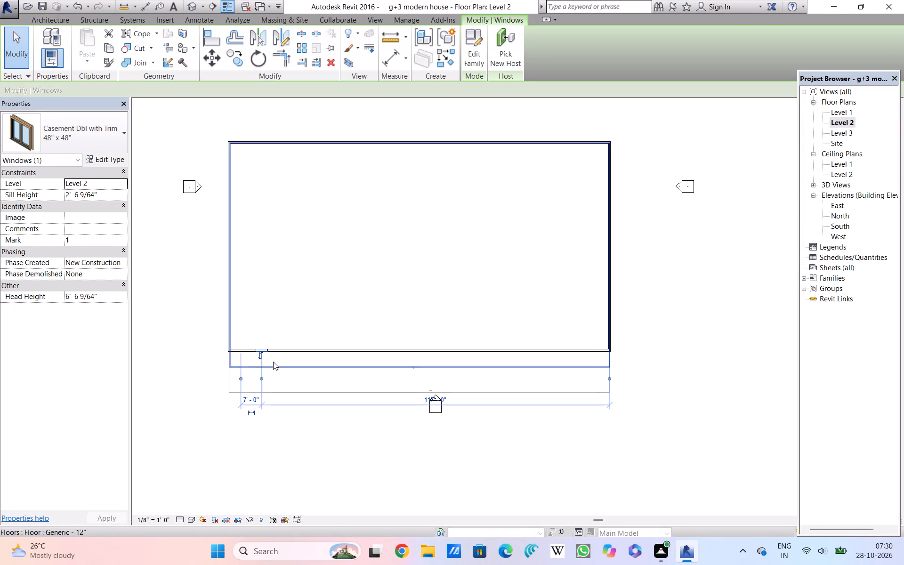
scroll(262, 355, "up", 12)
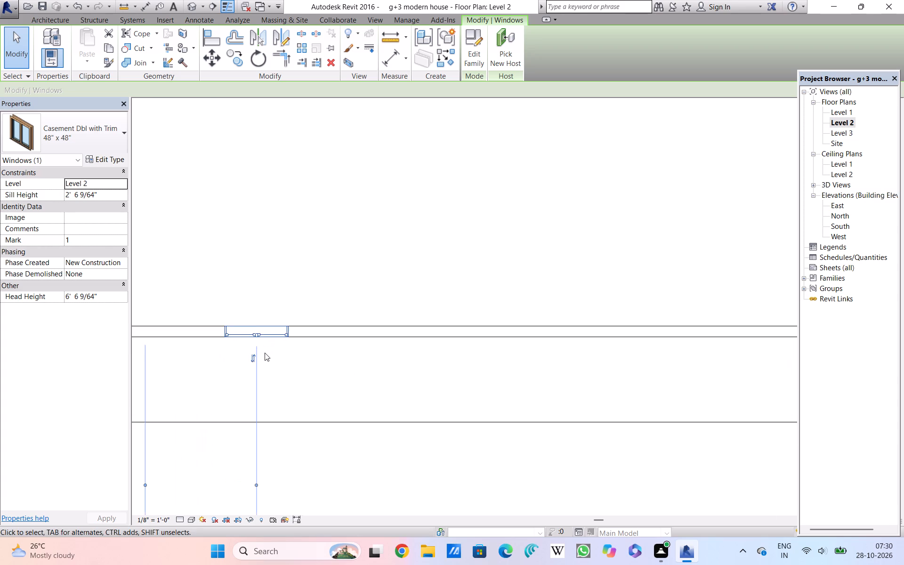
scroll(268, 349, "up", 5)
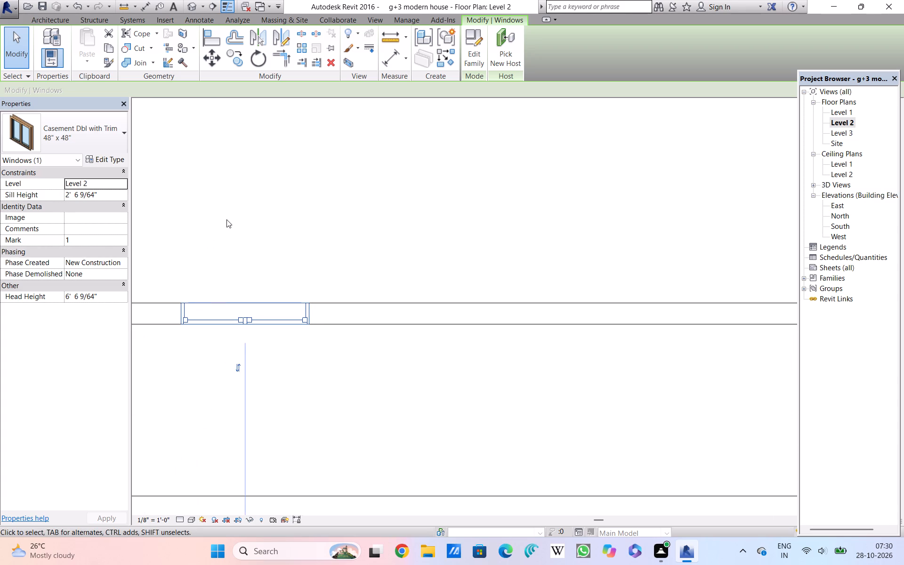
left_click(57, 17)
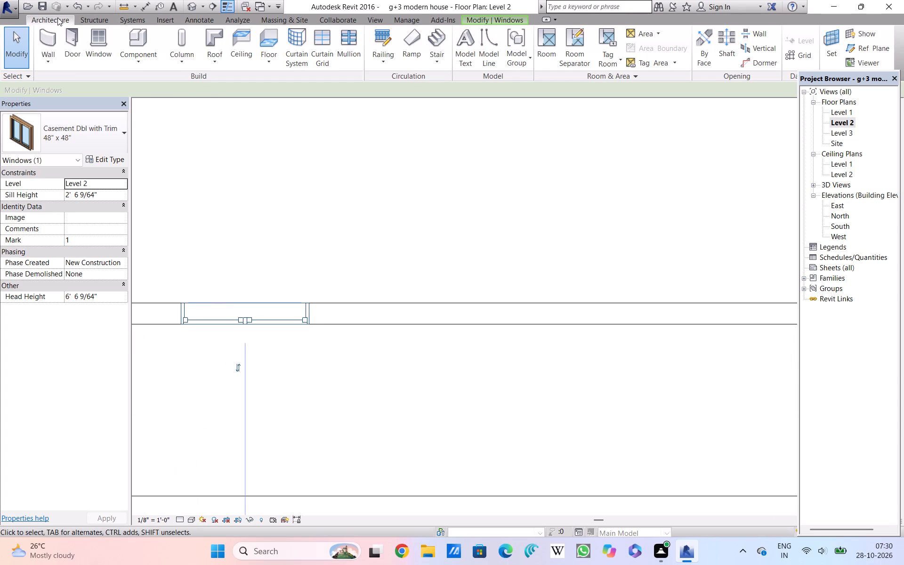
double_click(262, 47)
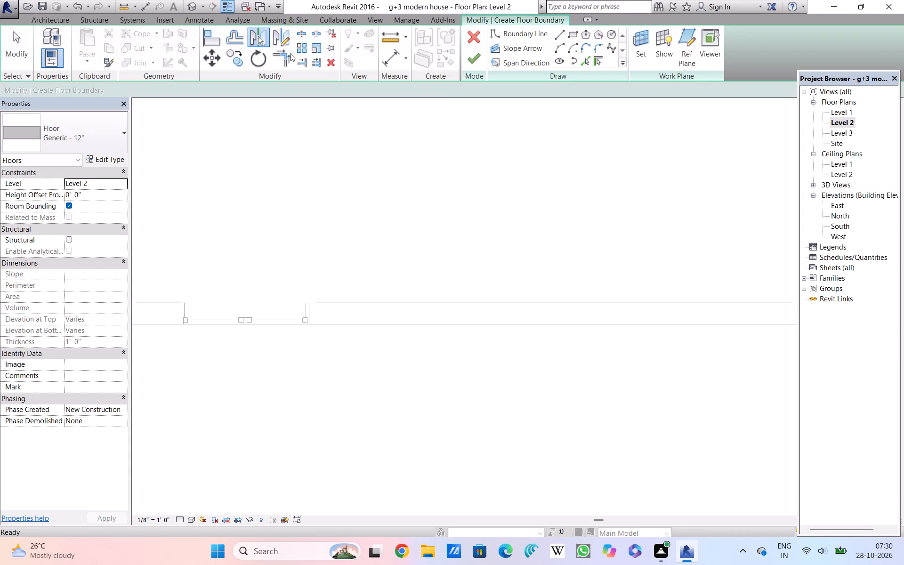
left_click(570, 35)
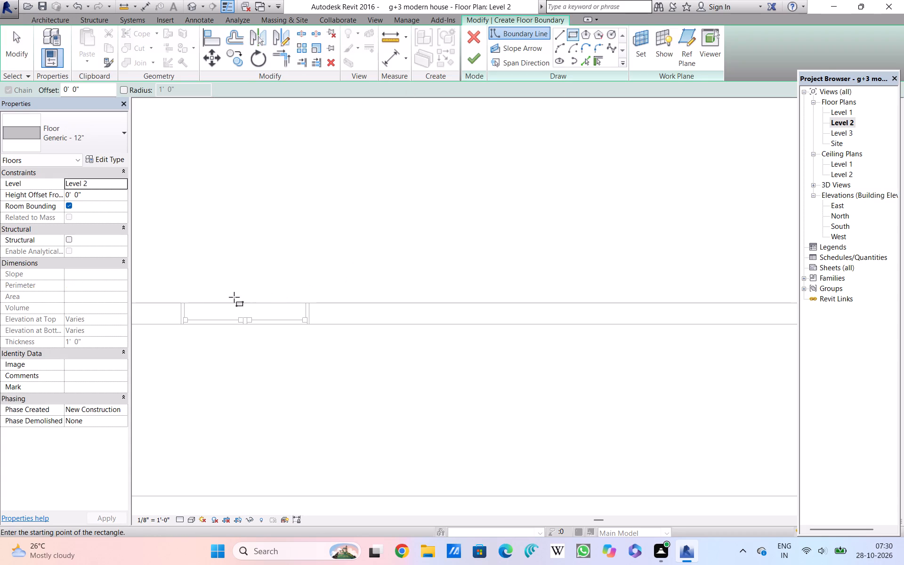
left_click(180, 294)
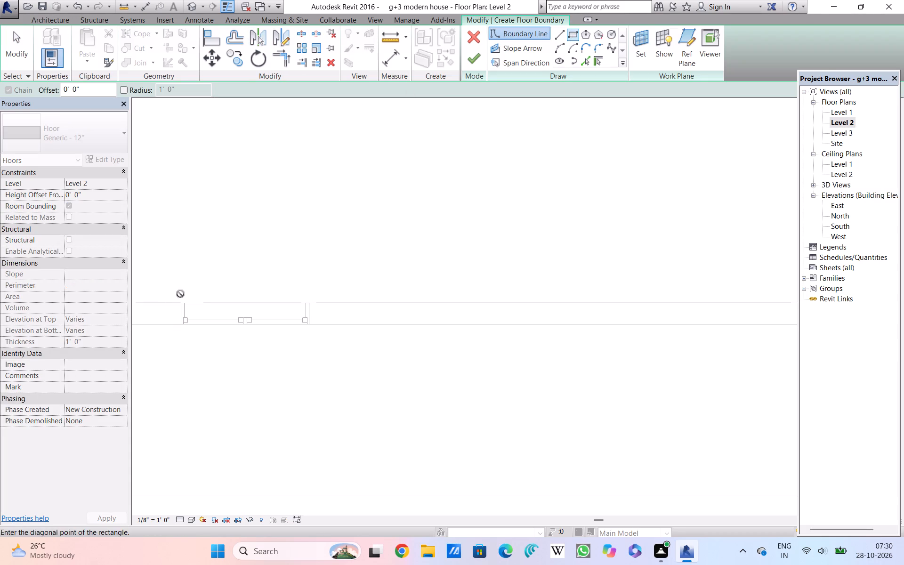
left_click(313, 335)
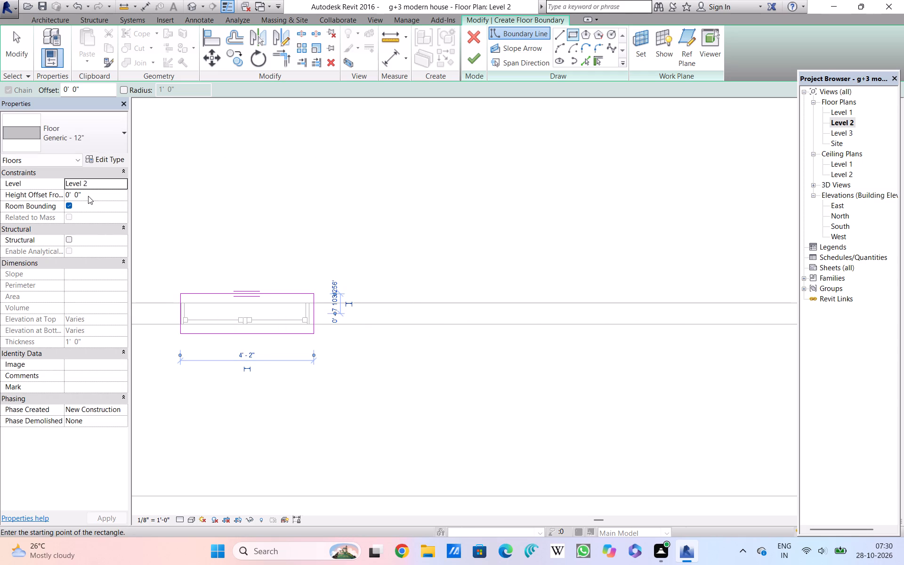
Set the new floor's height offset from Level 2 to 8' 6" and finish the floor sketch.
left_click(88, 196)
key("BackSpace")
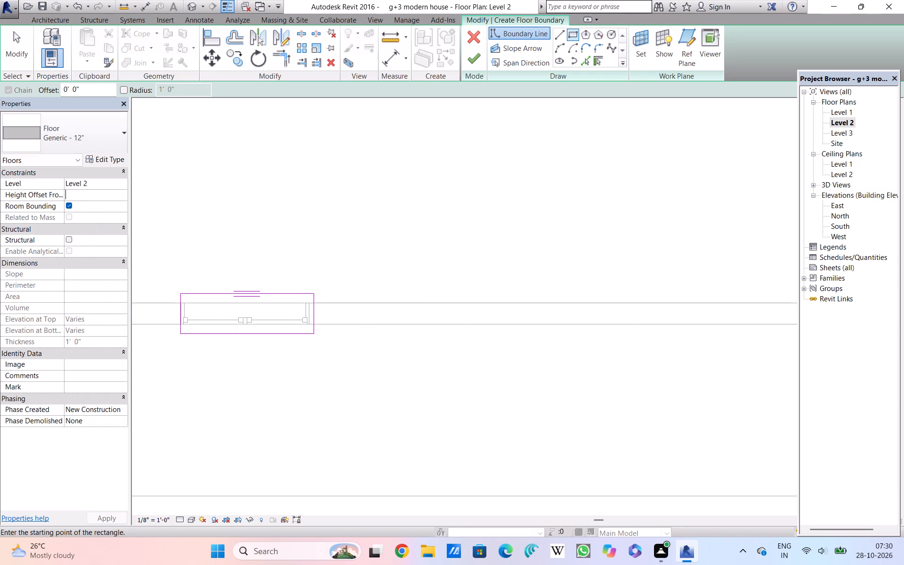
type("8'6")
key("shift+quotedbl")
key("Return")
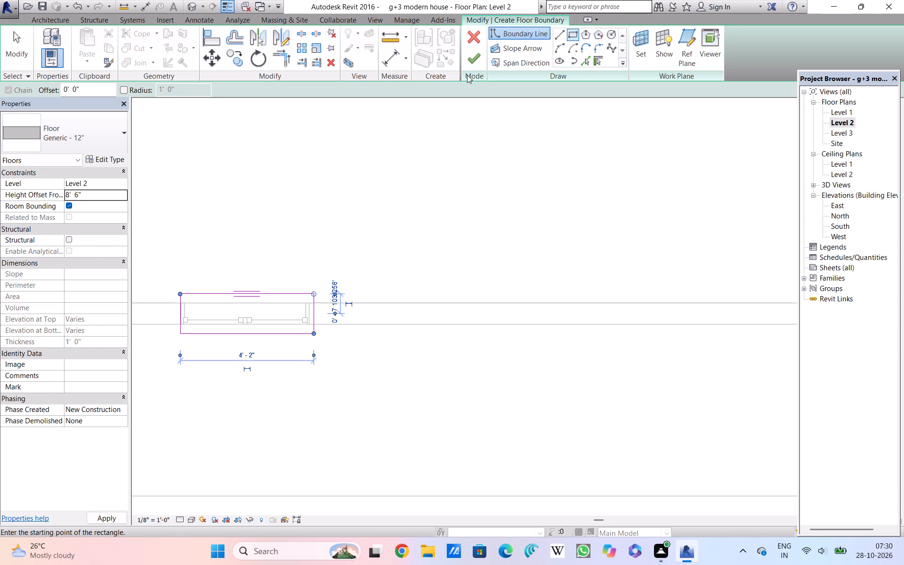
left_click(471, 58)
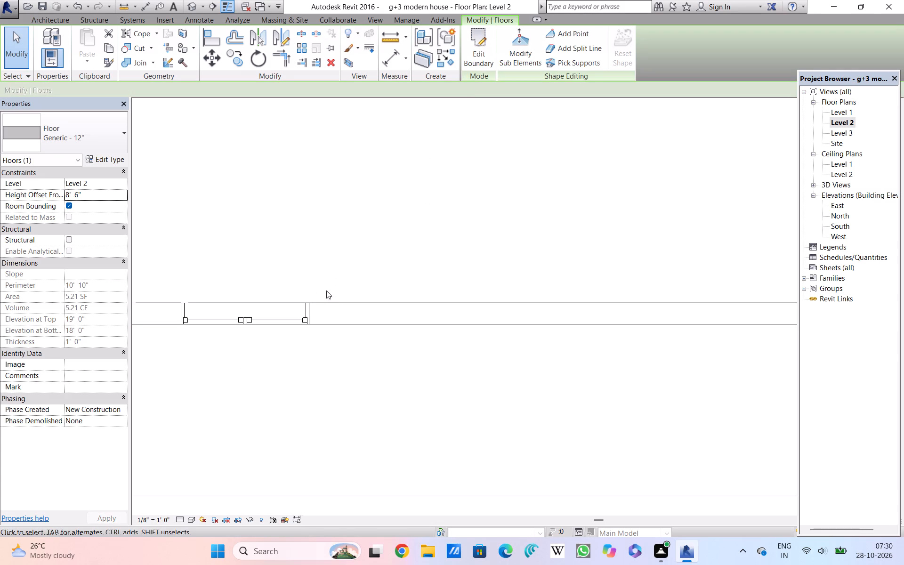
In the 3D view, set the height offset of the small floor slab above the casement window to 8' 0".
left_click(194, 3)
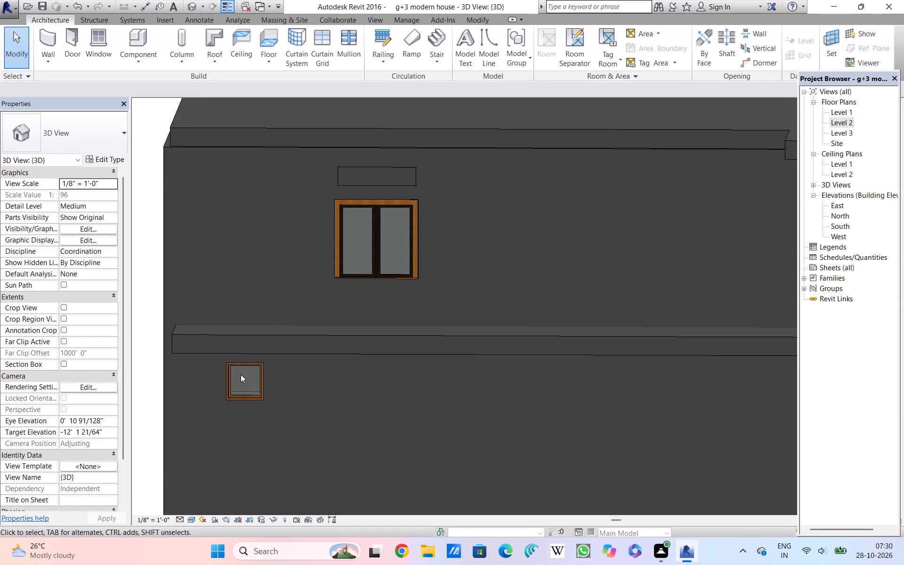
scroll(242, 374, "down", 4)
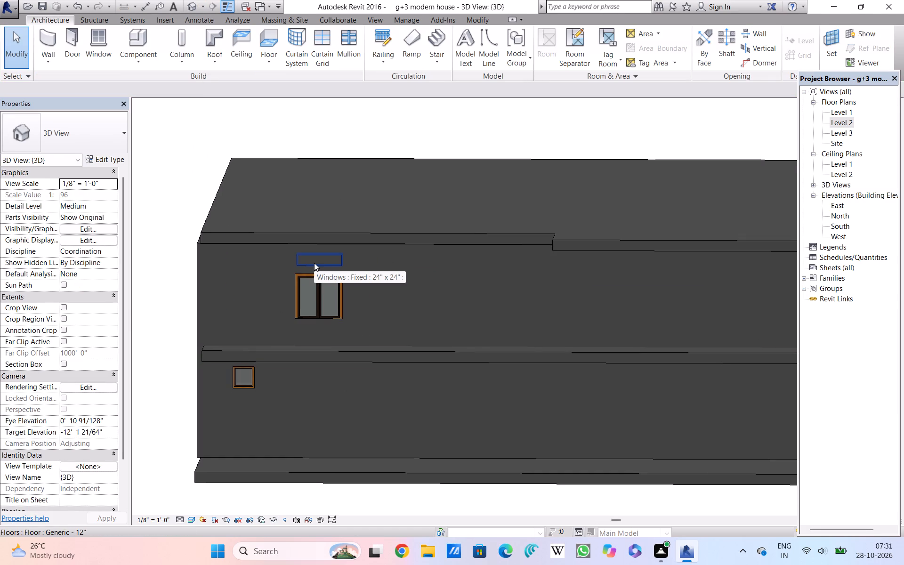
scroll(314, 263, "up", 4)
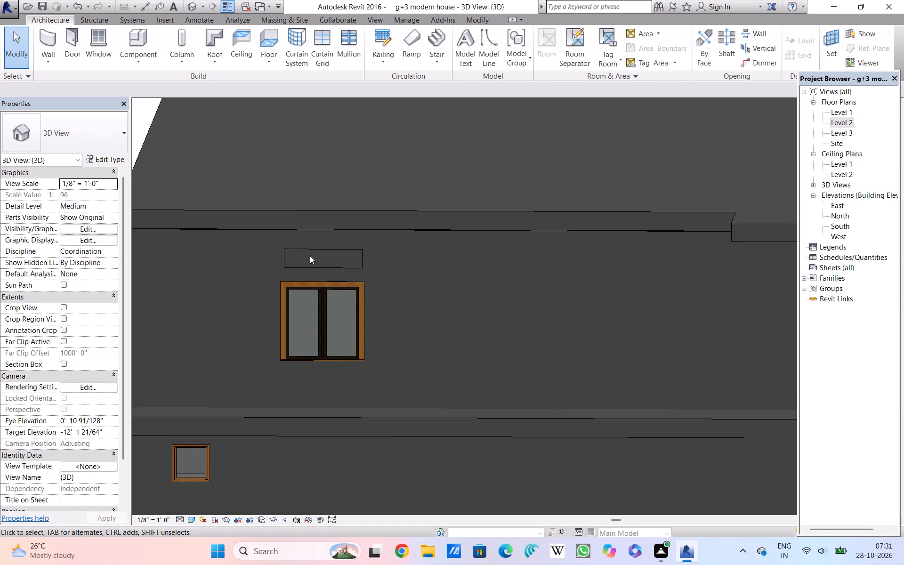
left_click(309, 256)
left_click(299, 266)
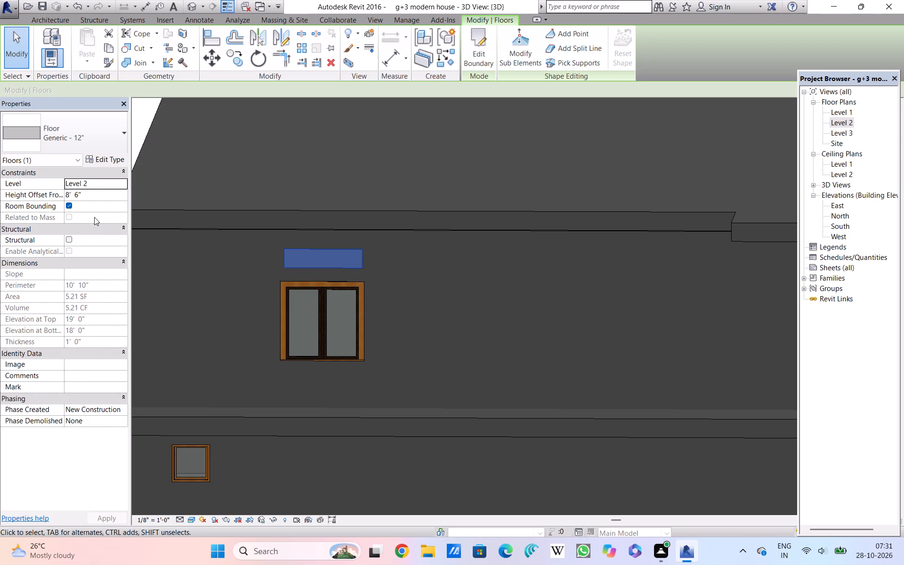
left_click(86, 195)
scroll(86, 195, "up", 2)
key("BackSpace")
key("BackSpace")
key("Return")
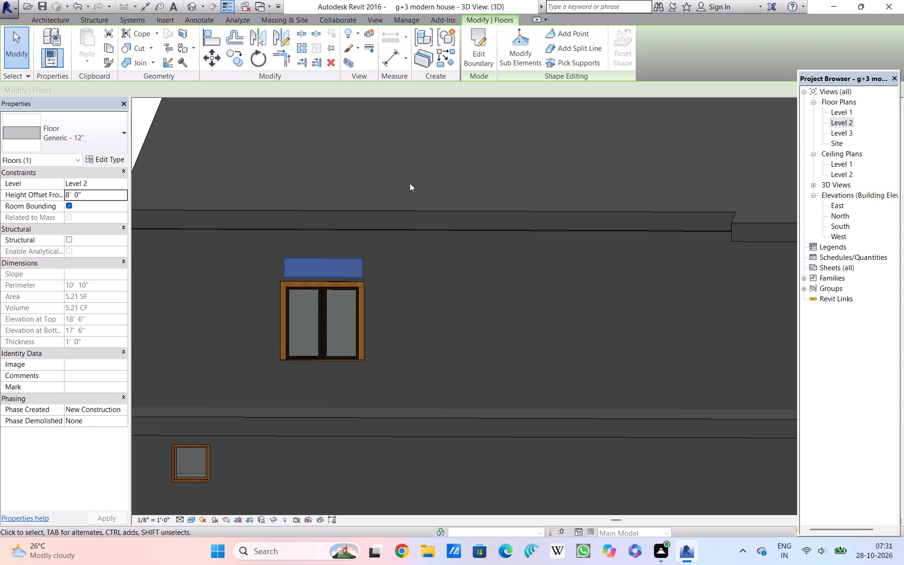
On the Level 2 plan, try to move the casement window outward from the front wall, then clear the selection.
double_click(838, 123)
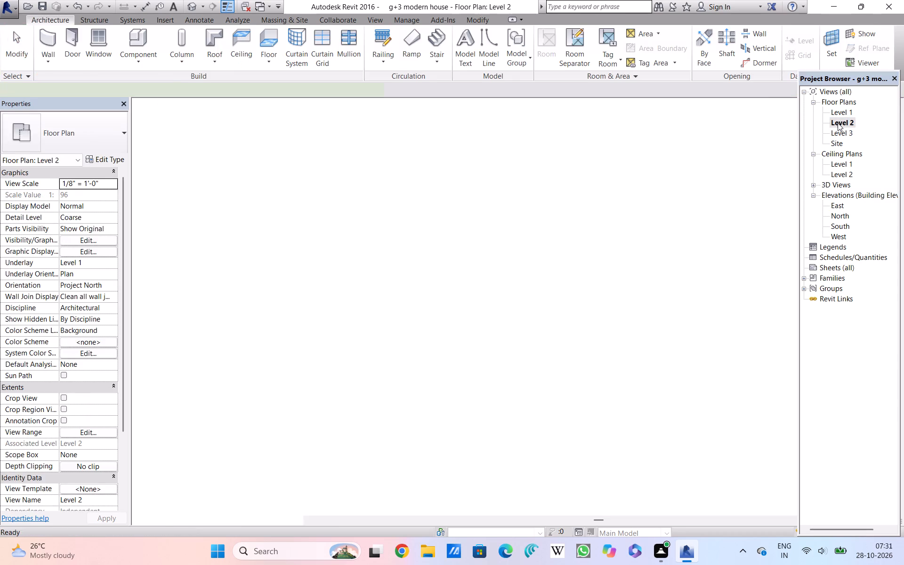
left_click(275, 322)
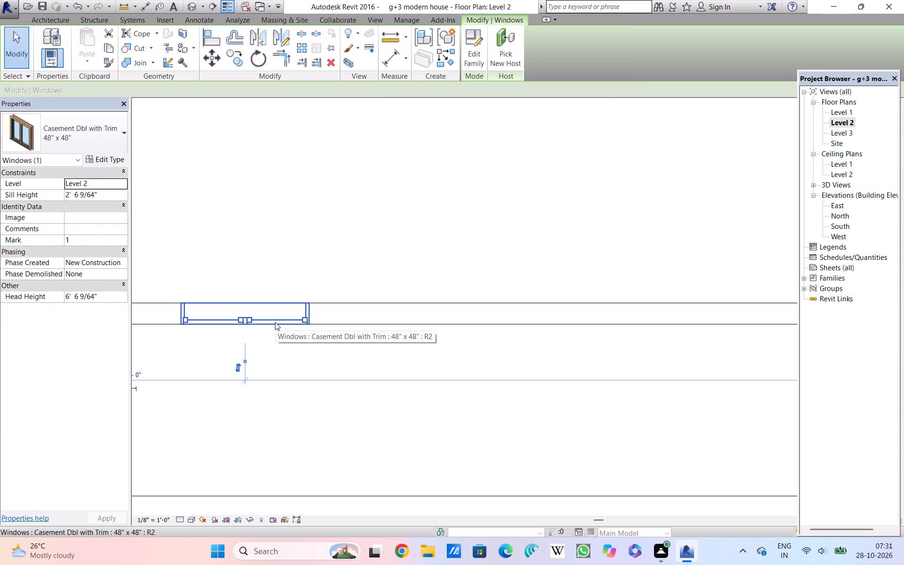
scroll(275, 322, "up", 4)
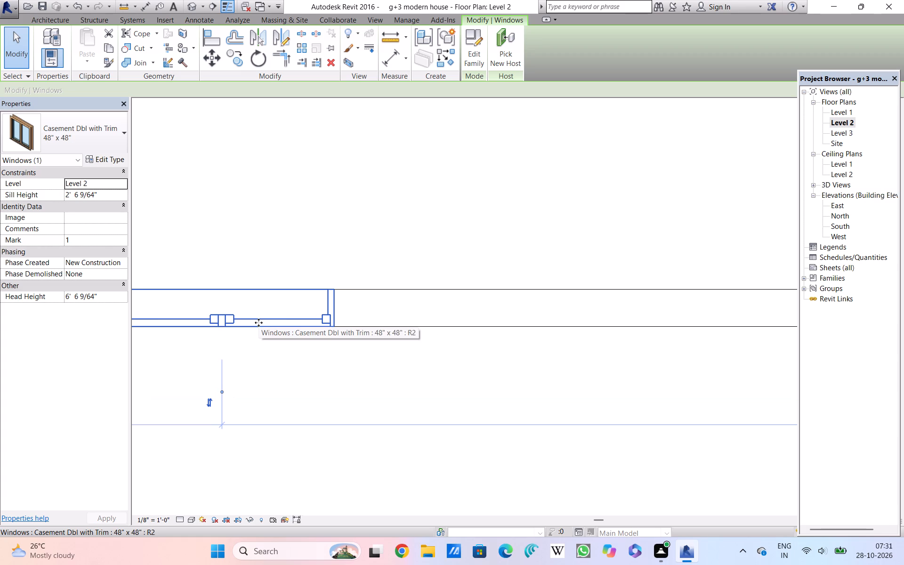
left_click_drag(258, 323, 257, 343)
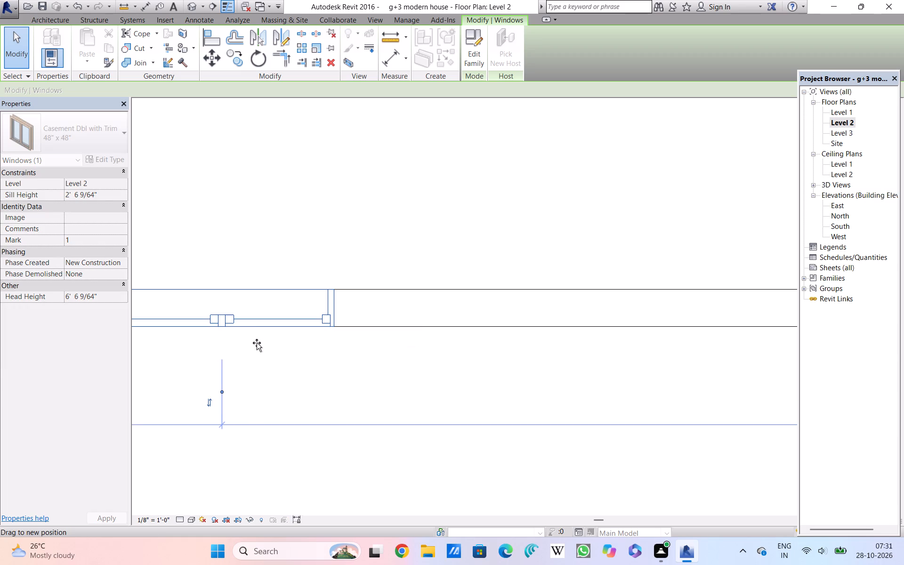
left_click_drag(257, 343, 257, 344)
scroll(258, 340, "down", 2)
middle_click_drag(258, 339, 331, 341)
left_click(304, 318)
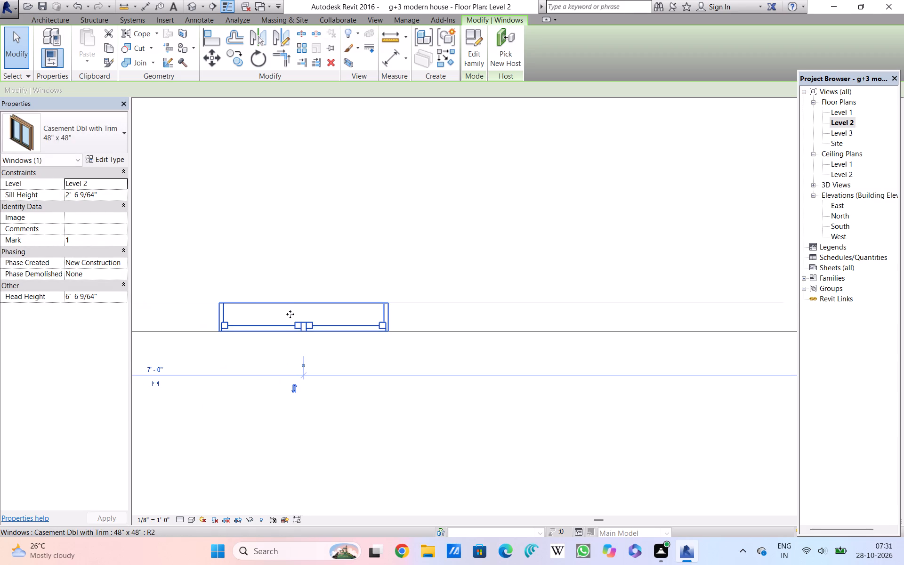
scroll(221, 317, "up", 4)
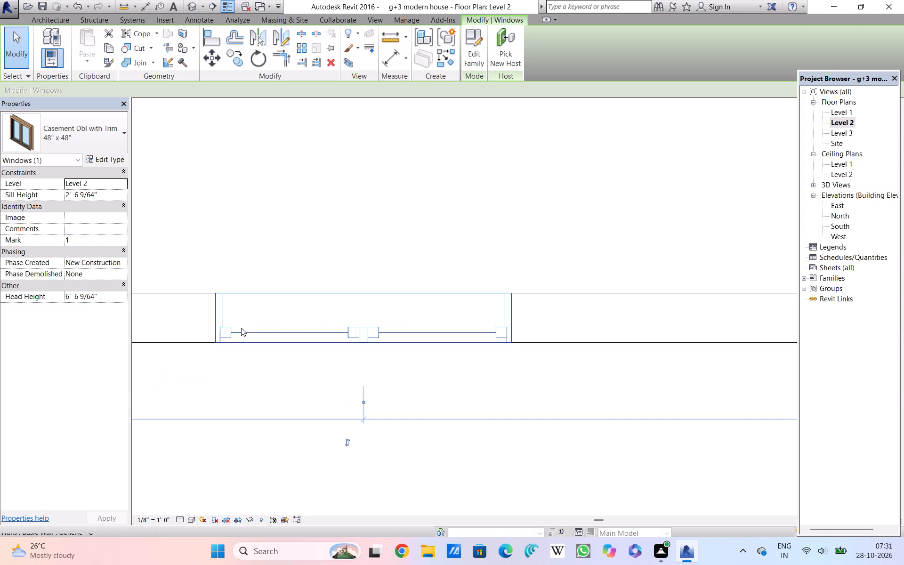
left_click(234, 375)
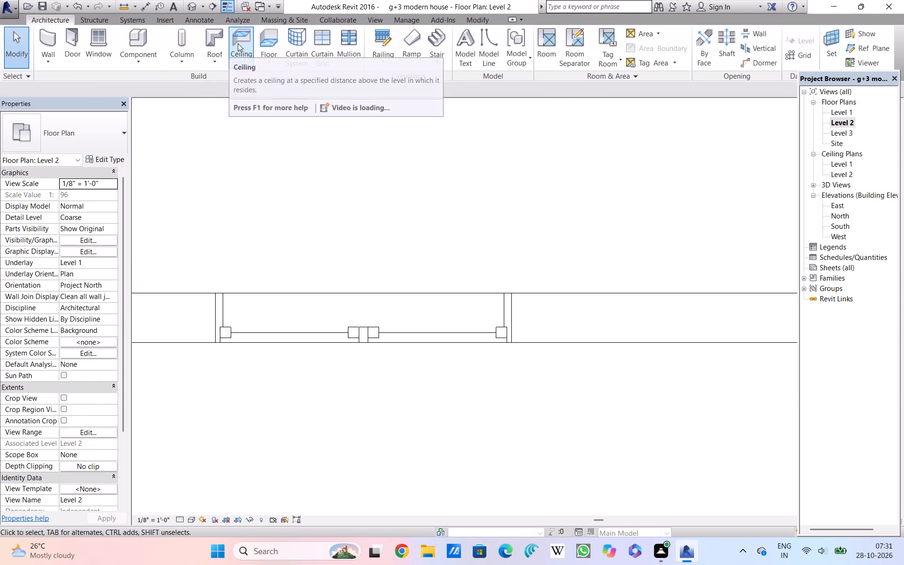
Start another Generic - 12" floor on Level 2 and pick the front wall's outer face as a boundary line.
left_click(269, 42)
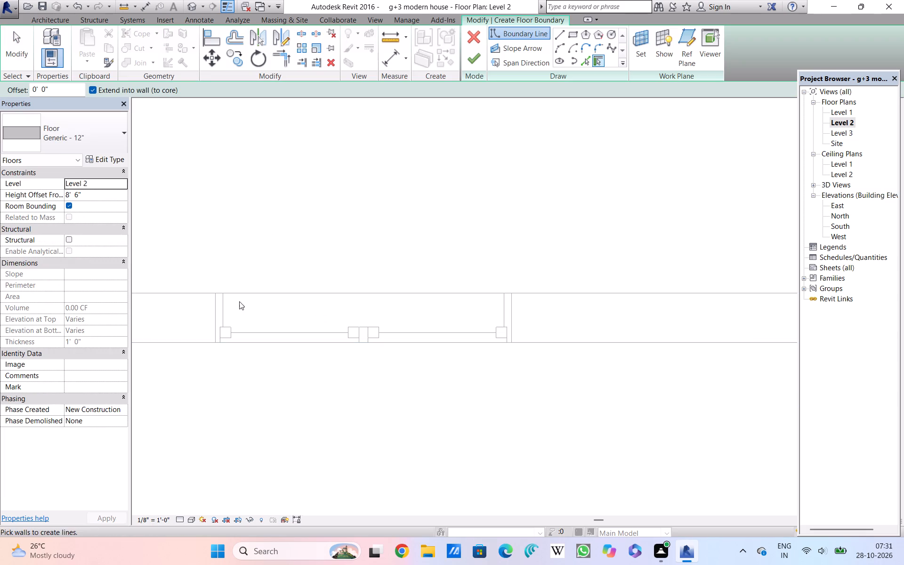
left_click(218, 324)
left_click_drag(216, 314, 212, 339)
left_click(462, 40)
left_click(466, 36)
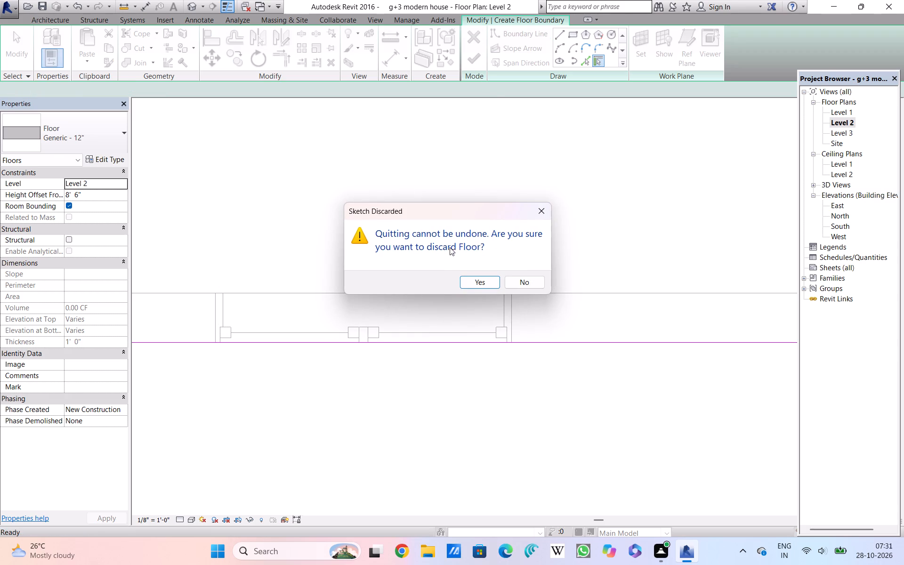
left_click(517, 278)
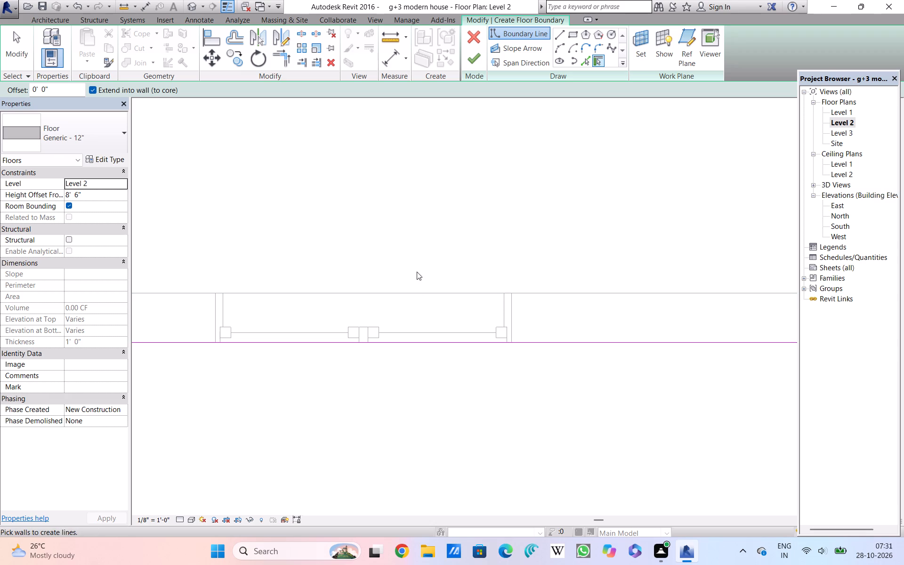
scroll(419, 253, "up", 4)
scroll(423, 251, "down", 5)
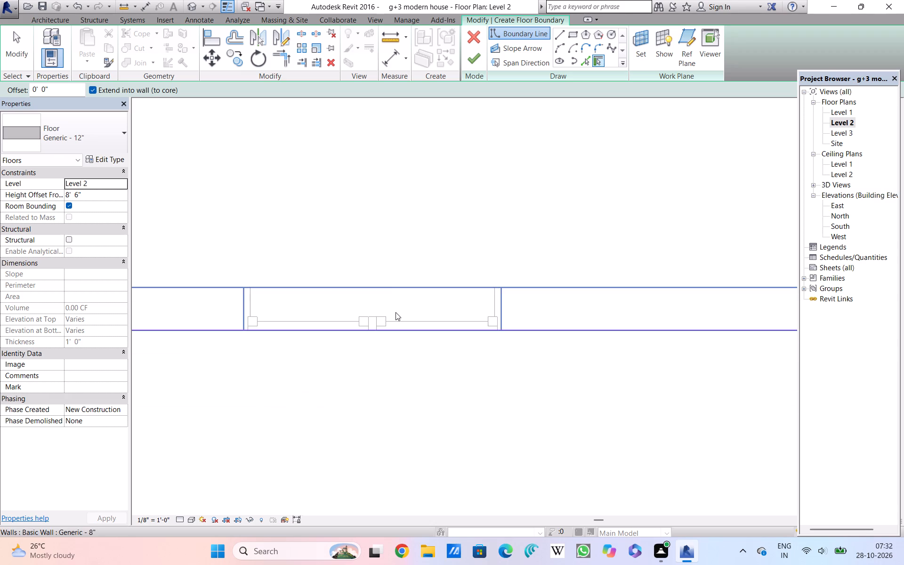
left_click(395, 292)
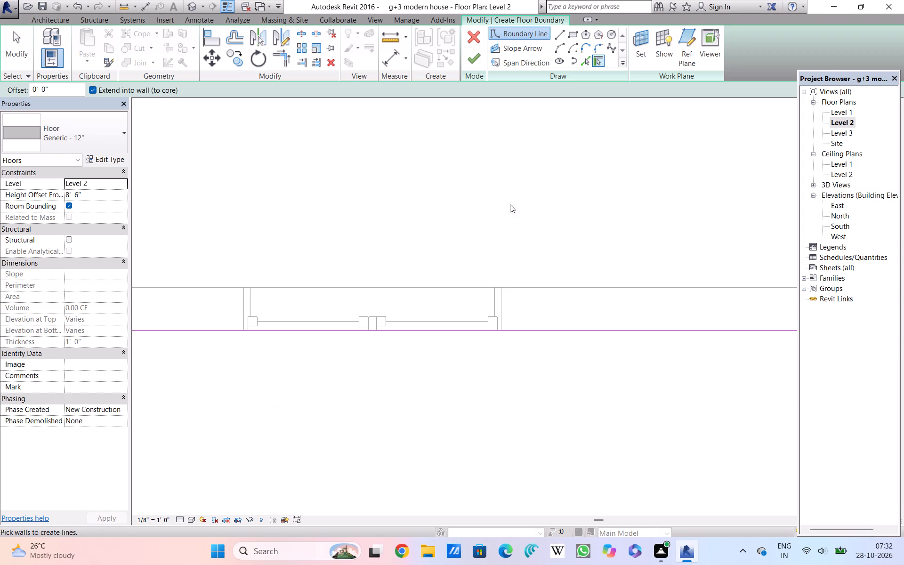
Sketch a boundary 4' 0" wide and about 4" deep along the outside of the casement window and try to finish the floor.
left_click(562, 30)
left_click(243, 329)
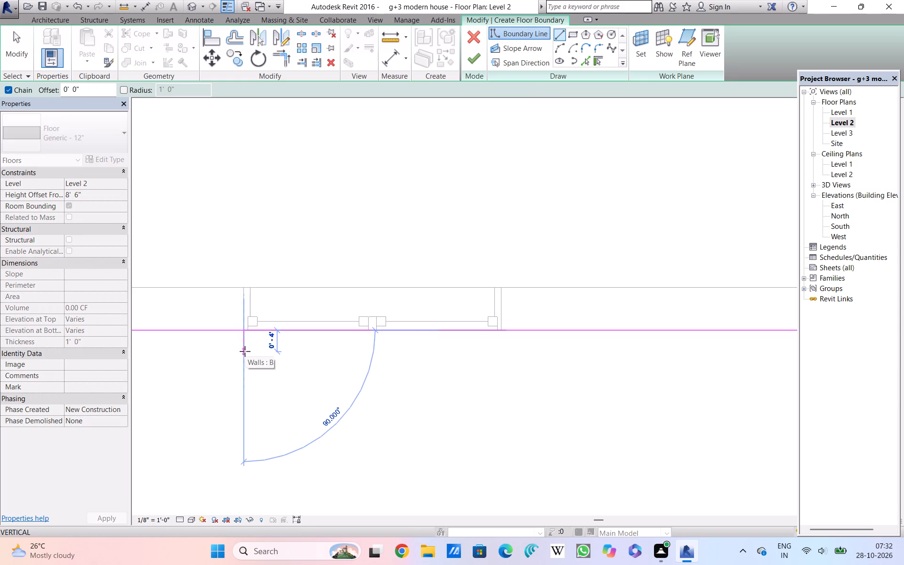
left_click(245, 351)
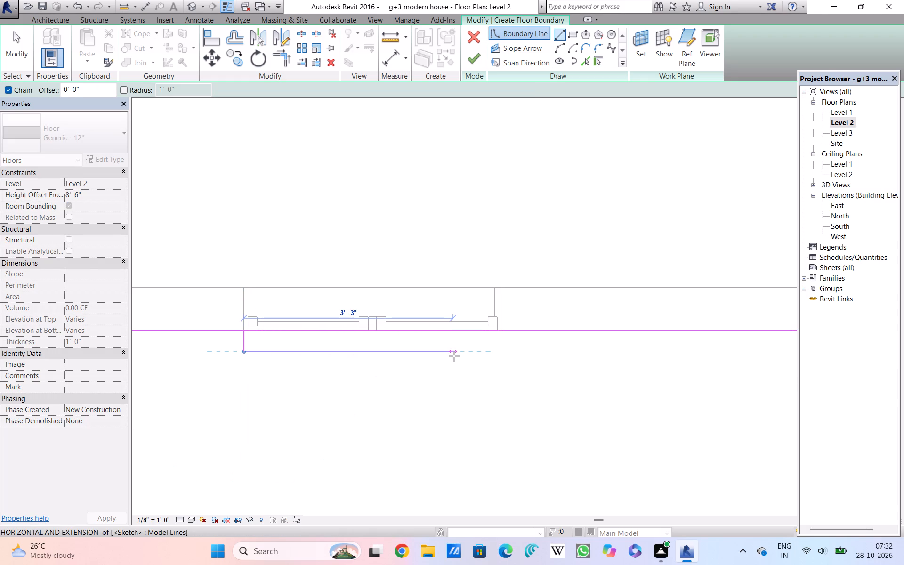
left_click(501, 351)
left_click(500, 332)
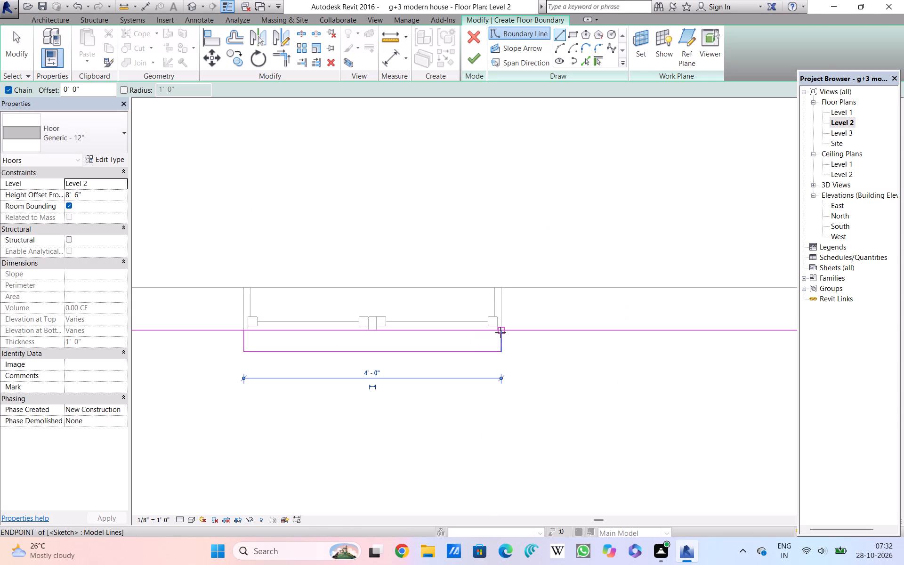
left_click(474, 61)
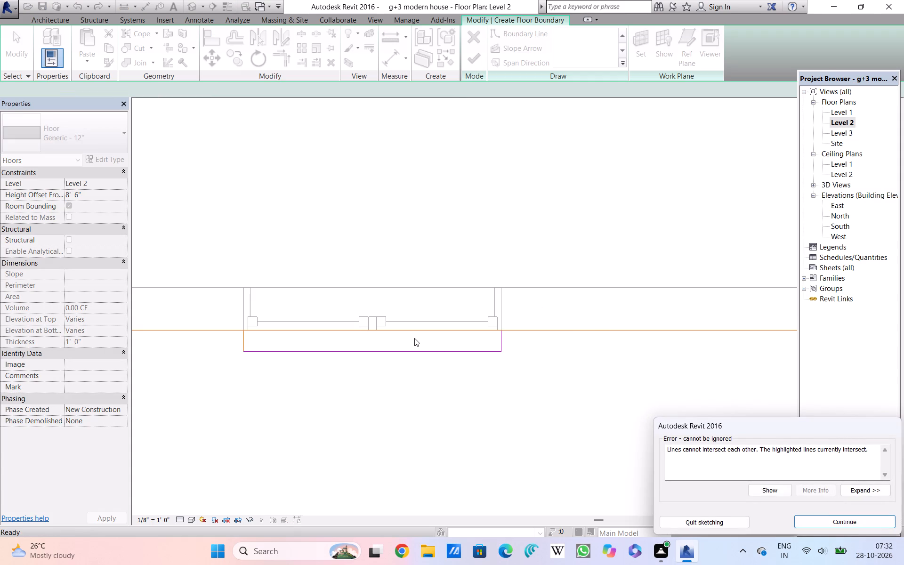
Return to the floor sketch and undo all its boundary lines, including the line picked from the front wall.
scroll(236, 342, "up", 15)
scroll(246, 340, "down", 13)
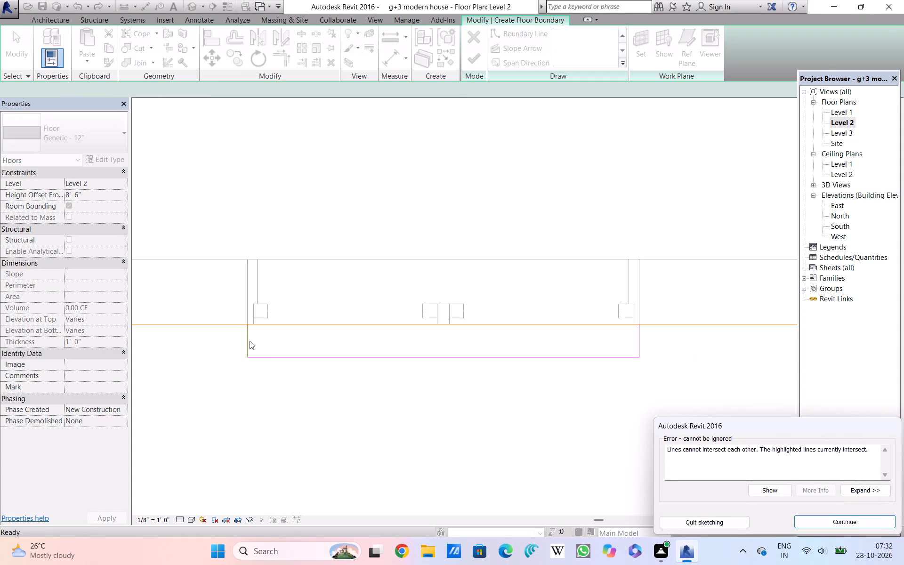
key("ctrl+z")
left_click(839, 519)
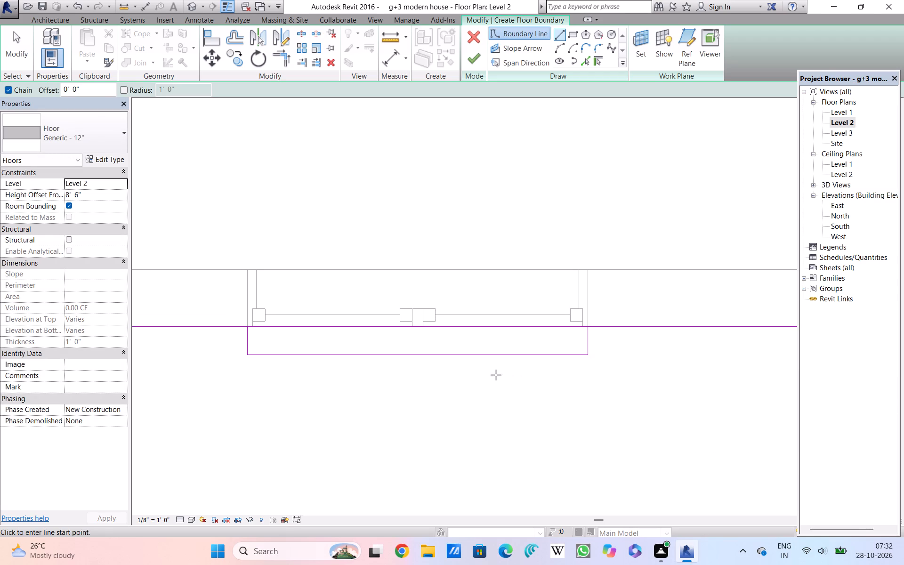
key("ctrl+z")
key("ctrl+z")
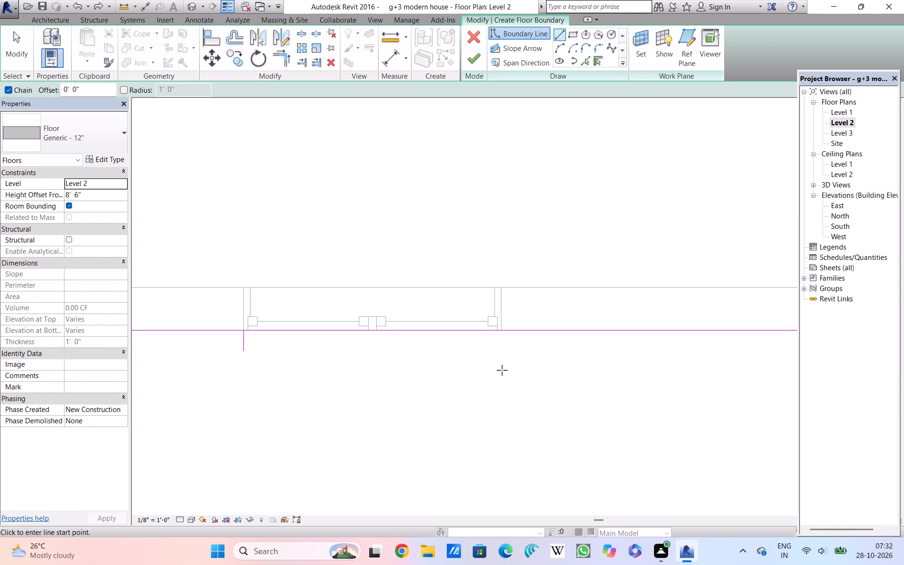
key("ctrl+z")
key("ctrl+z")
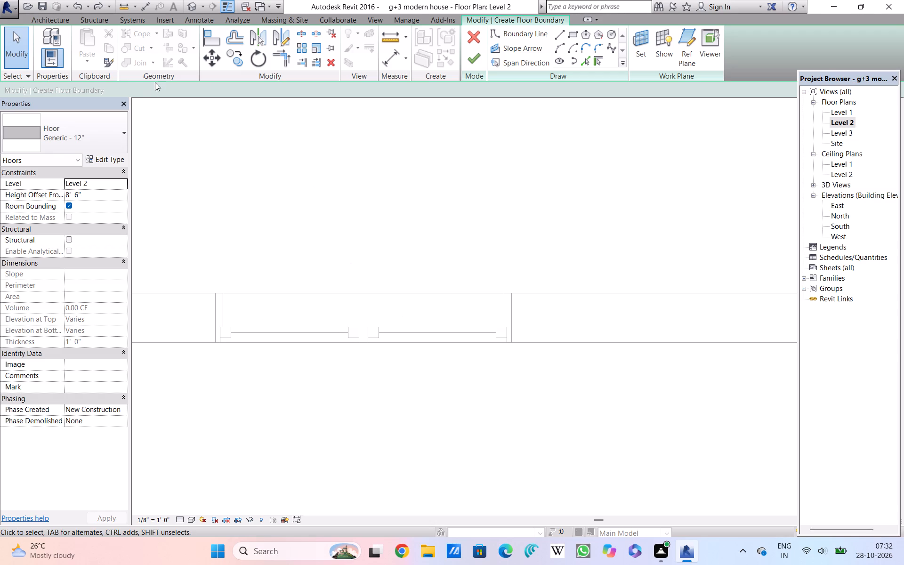
Switch to the 3D view and discard the unfinished floor sketch.
left_click(190, 5)
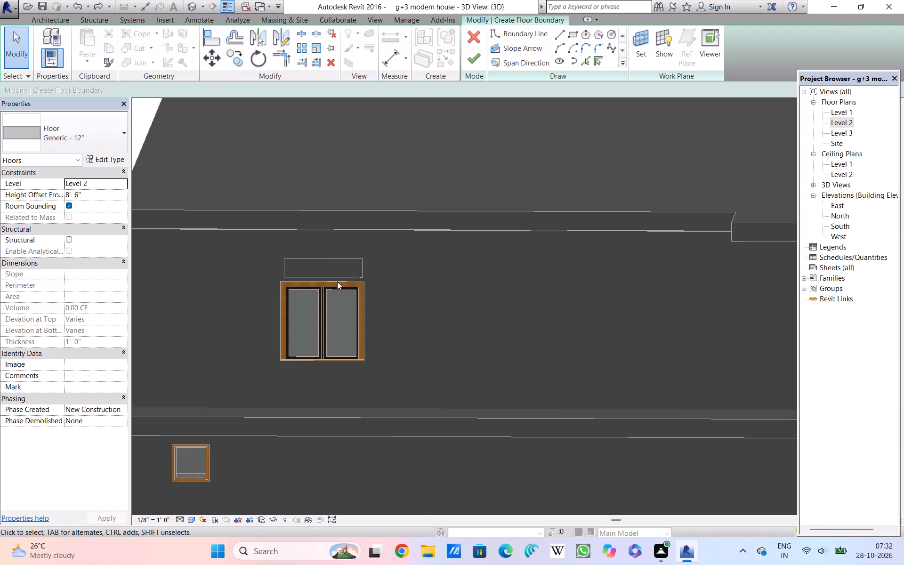
scroll(342, 281, "down", 4)
scroll(342, 281, "up", 3)
left_click(330, 269)
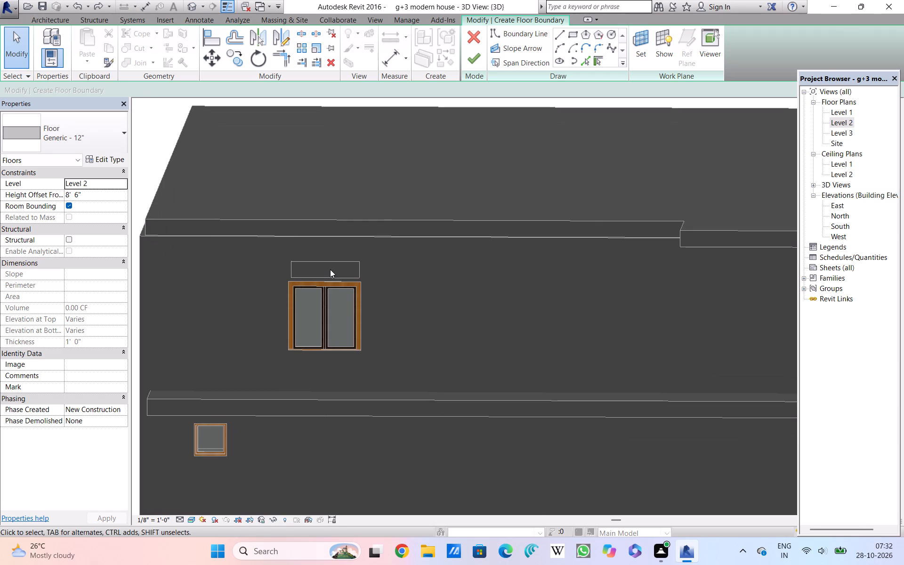
left_click(465, 41)
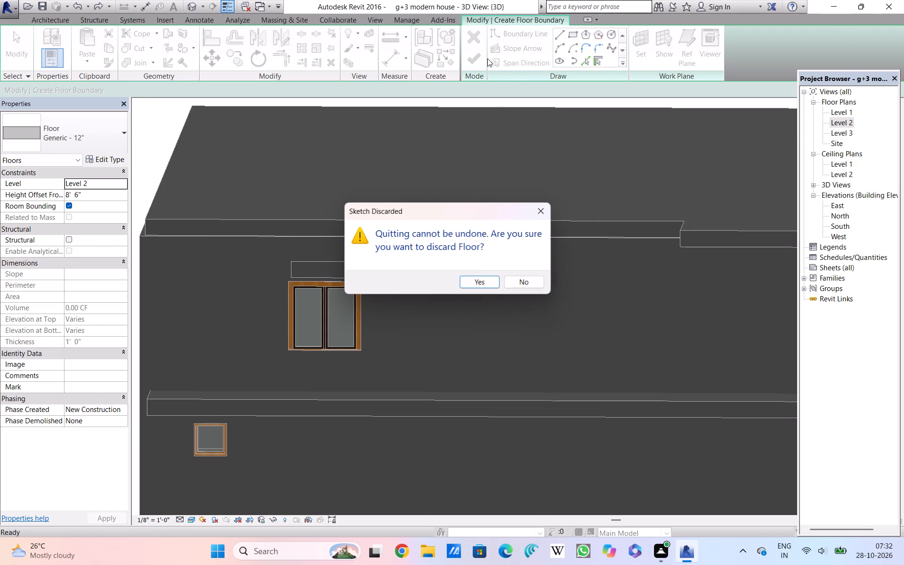
left_click(486, 284)
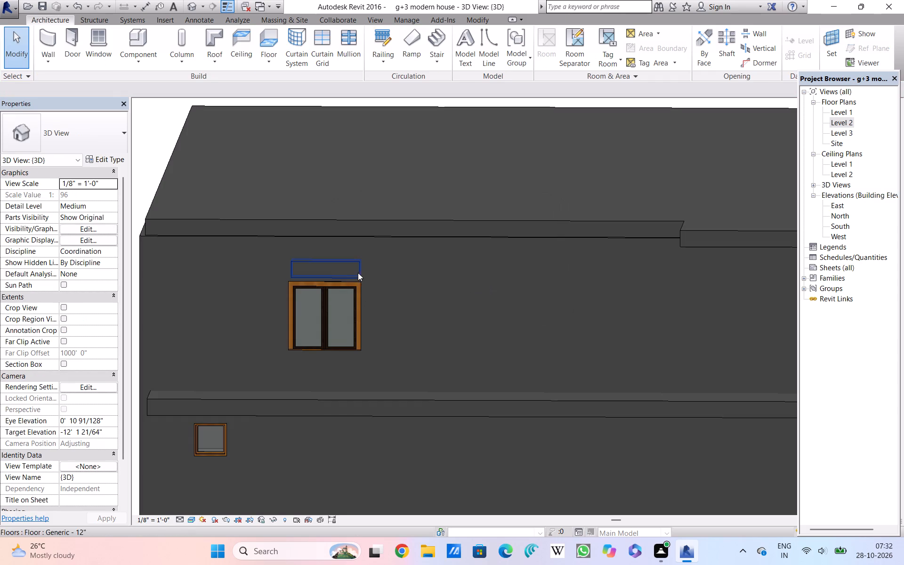
Move the small floor slab freehand in the 3D view so that it overlaps the top of the casement window frame.
left_click(346, 269)
left_click(358, 267)
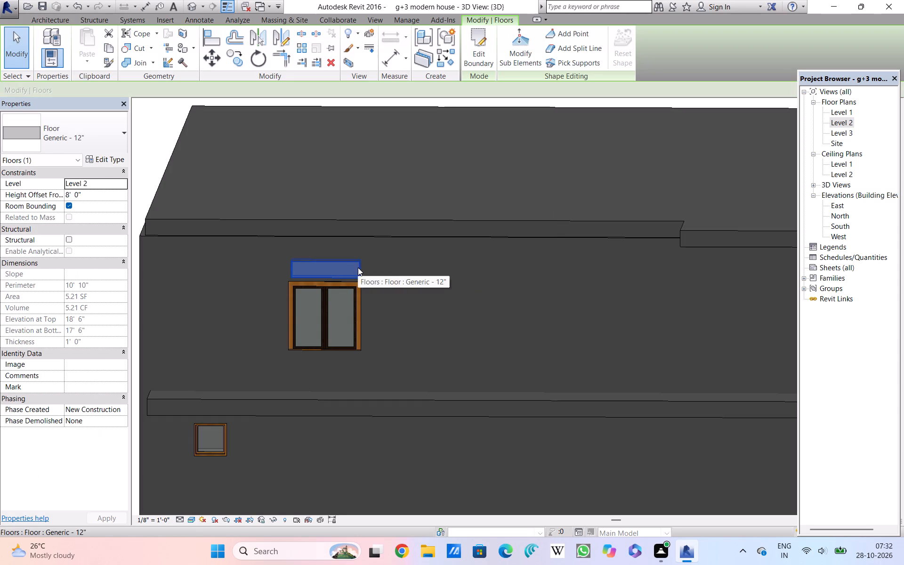
left_click_drag(357, 267, 348, 285)
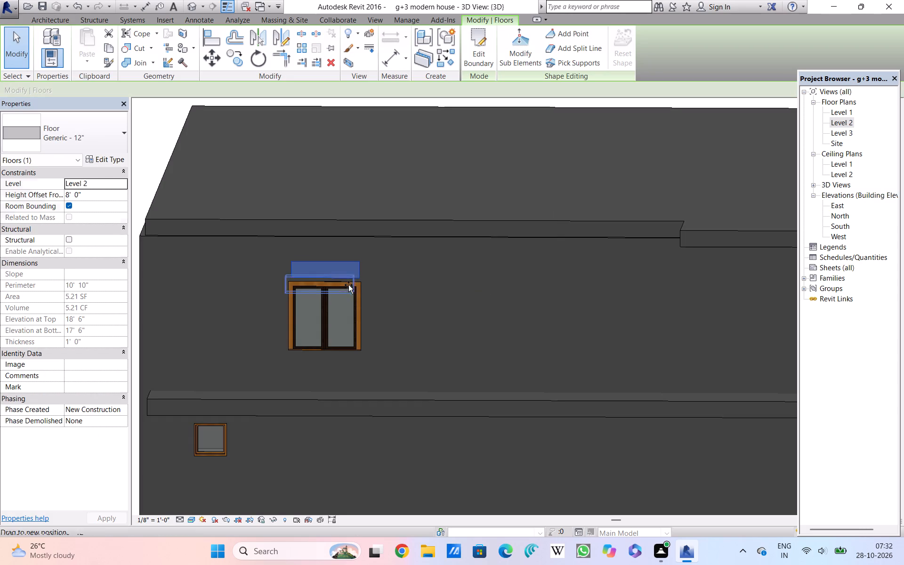
left_click_drag(348, 285, 355, 278)
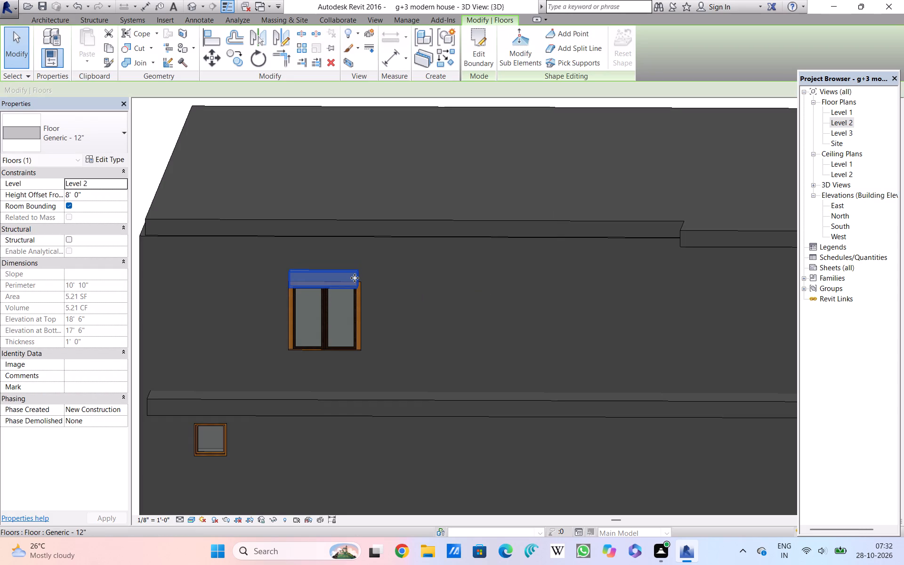
left_click(355, 278)
left_click(392, 289)
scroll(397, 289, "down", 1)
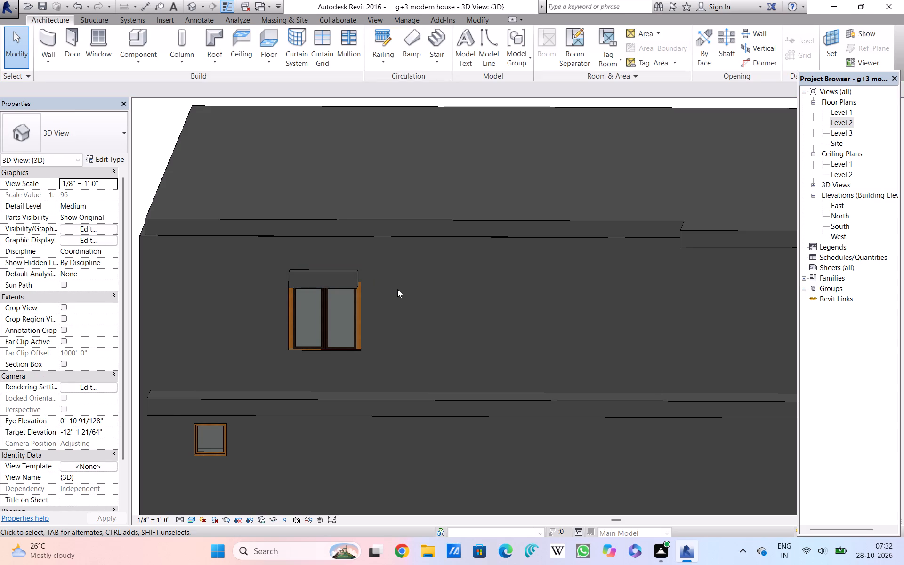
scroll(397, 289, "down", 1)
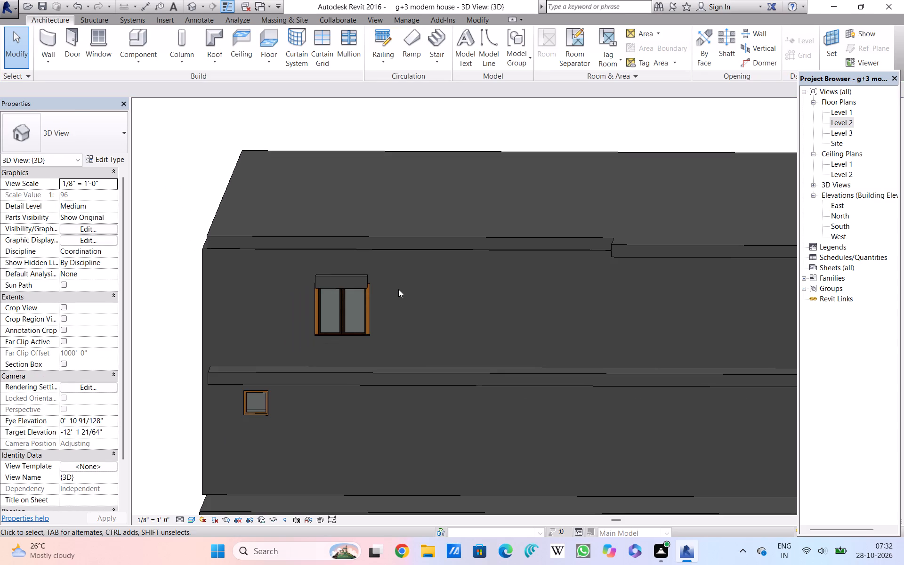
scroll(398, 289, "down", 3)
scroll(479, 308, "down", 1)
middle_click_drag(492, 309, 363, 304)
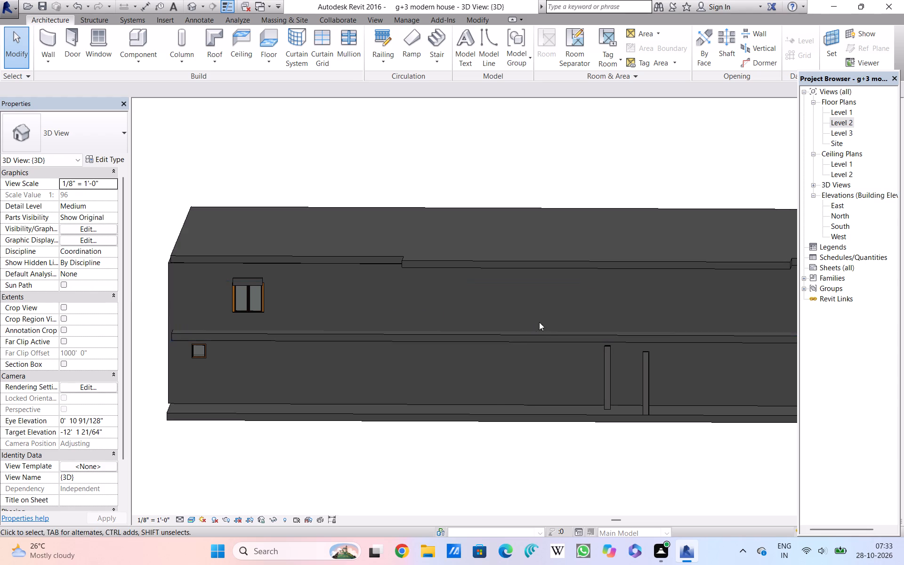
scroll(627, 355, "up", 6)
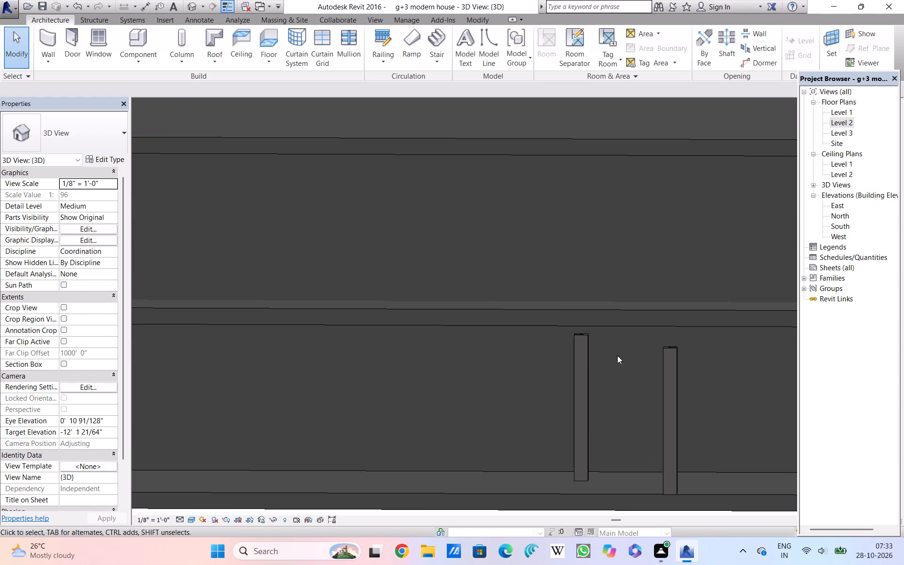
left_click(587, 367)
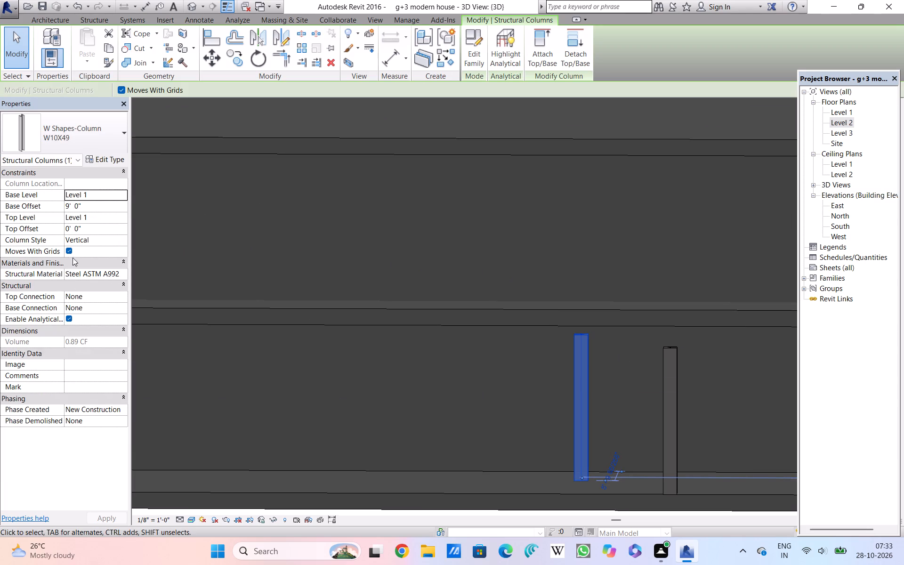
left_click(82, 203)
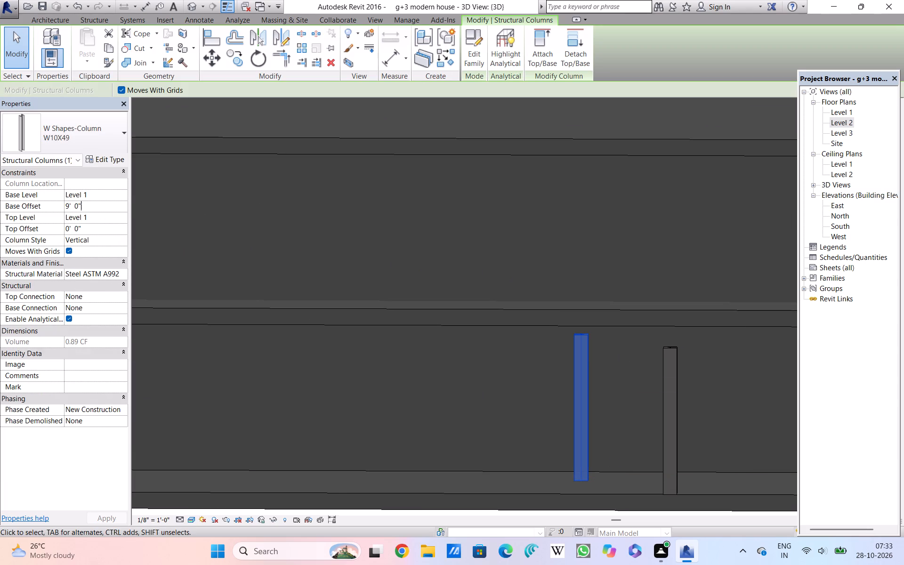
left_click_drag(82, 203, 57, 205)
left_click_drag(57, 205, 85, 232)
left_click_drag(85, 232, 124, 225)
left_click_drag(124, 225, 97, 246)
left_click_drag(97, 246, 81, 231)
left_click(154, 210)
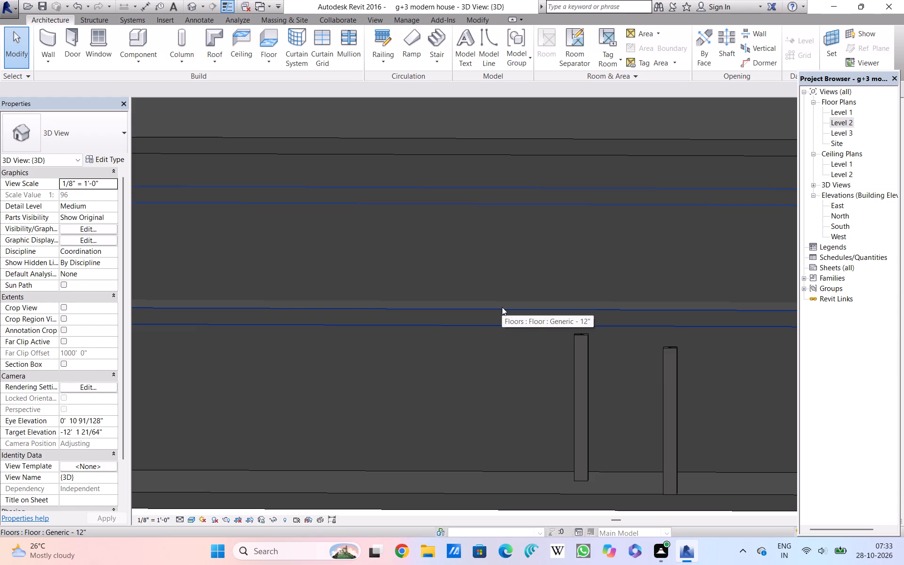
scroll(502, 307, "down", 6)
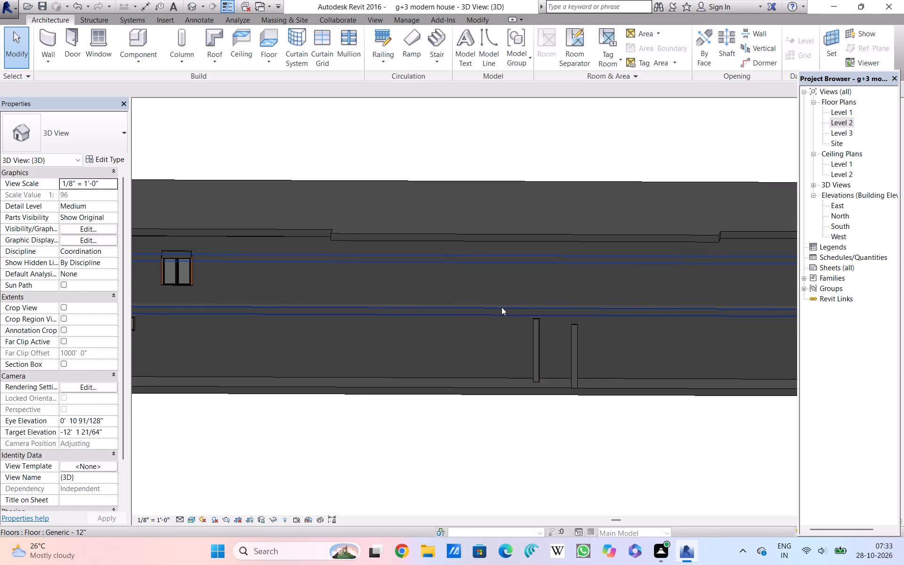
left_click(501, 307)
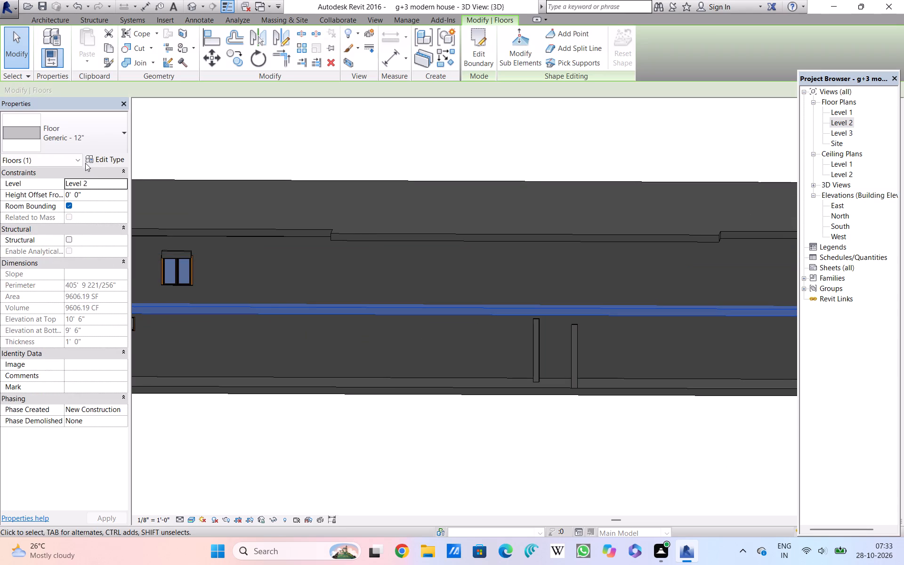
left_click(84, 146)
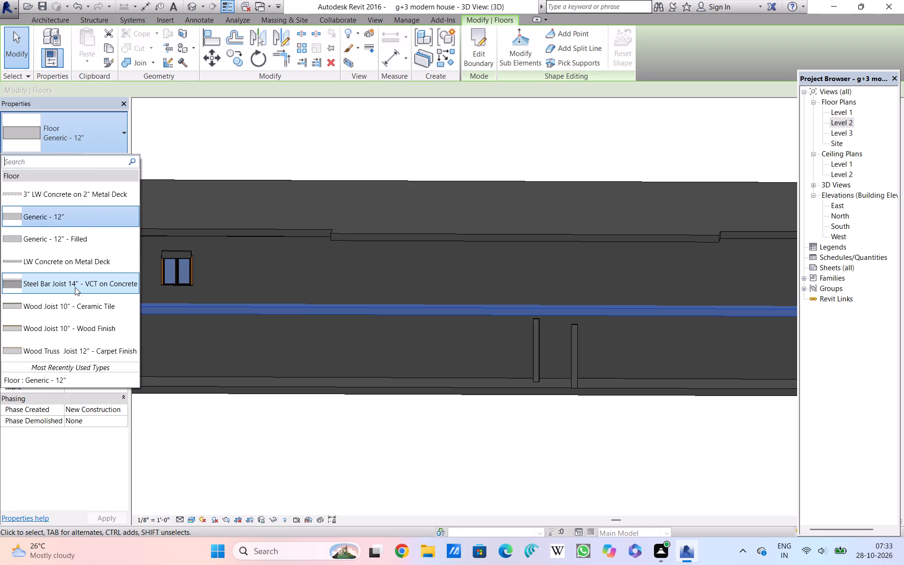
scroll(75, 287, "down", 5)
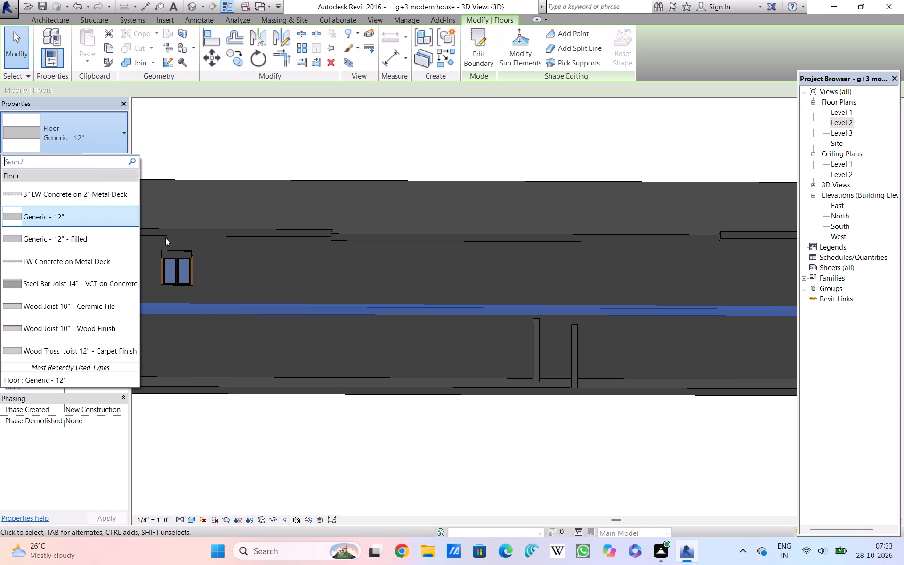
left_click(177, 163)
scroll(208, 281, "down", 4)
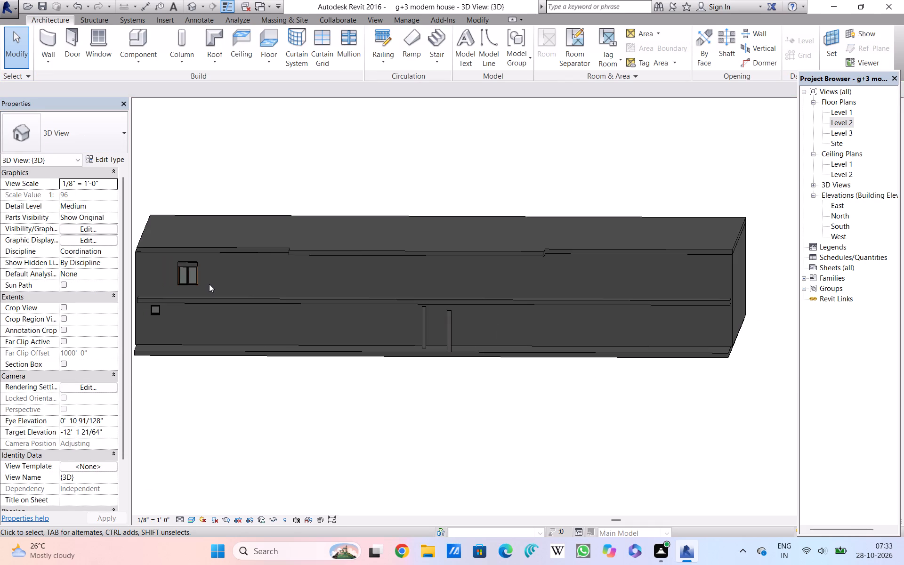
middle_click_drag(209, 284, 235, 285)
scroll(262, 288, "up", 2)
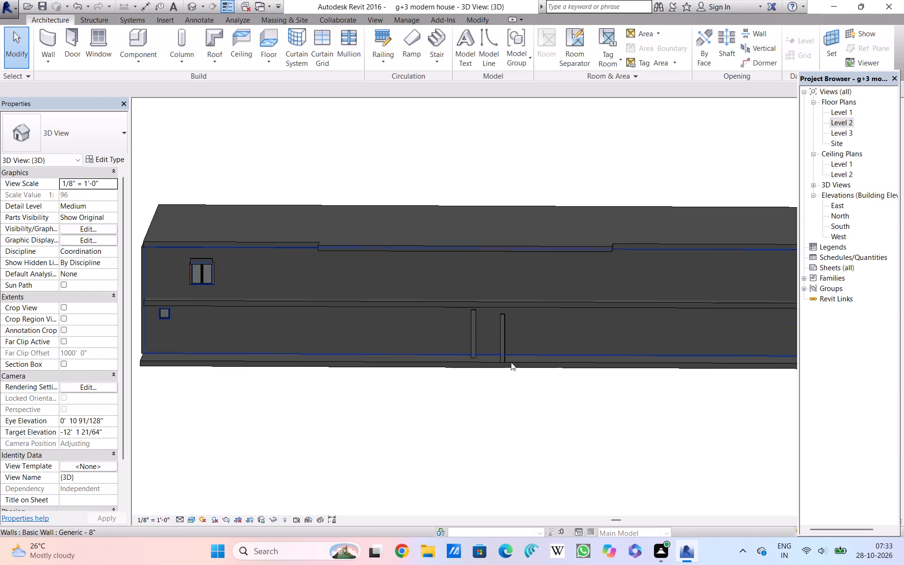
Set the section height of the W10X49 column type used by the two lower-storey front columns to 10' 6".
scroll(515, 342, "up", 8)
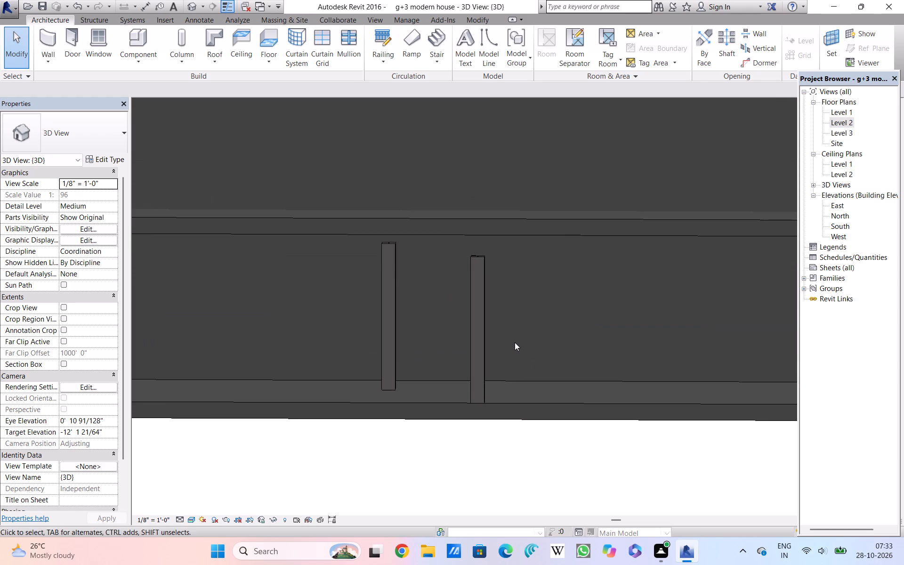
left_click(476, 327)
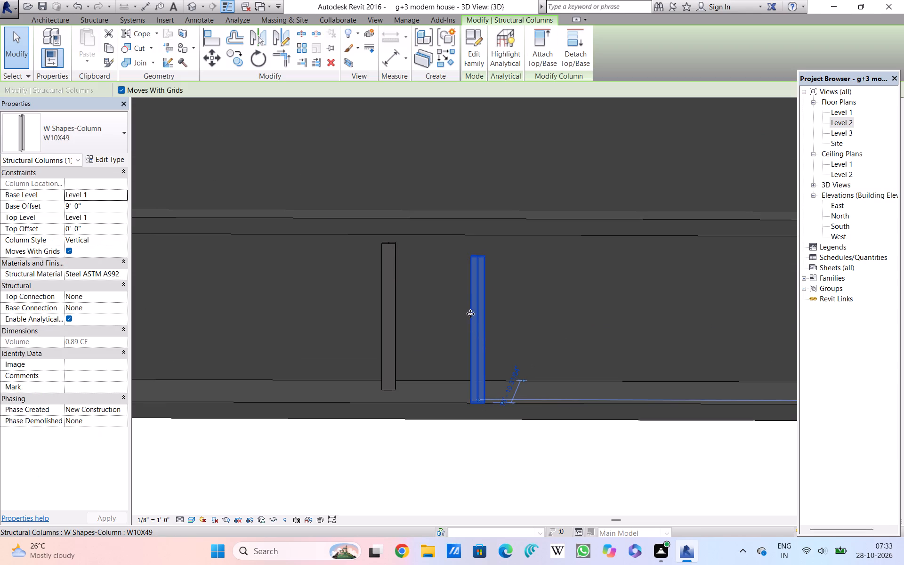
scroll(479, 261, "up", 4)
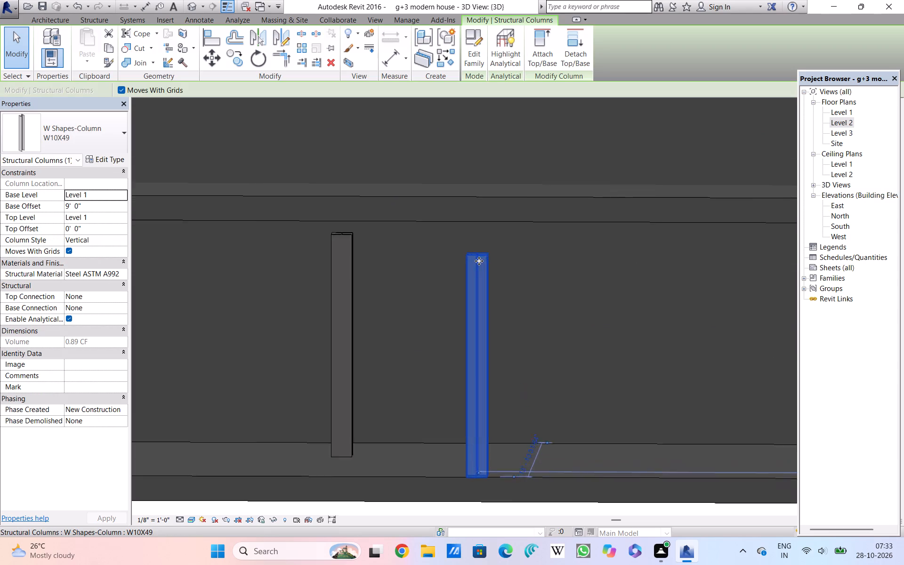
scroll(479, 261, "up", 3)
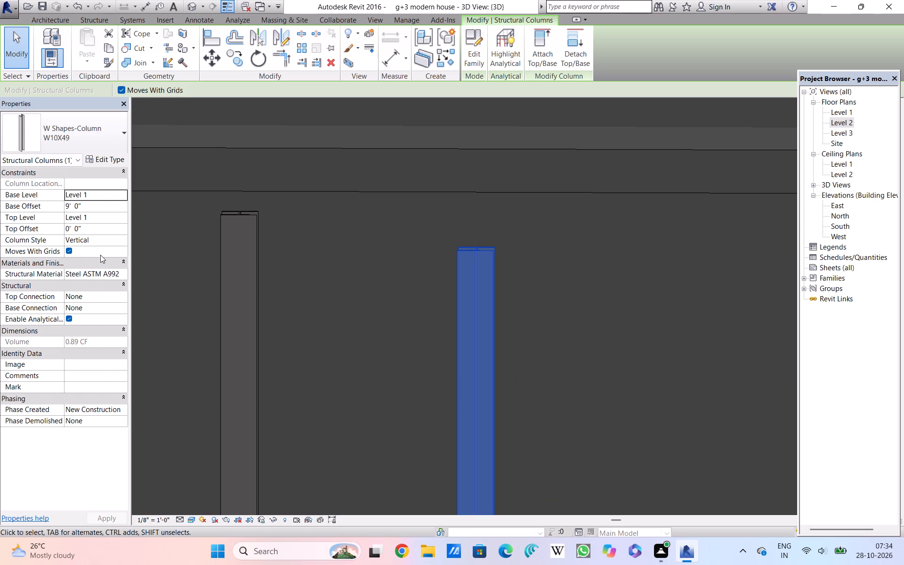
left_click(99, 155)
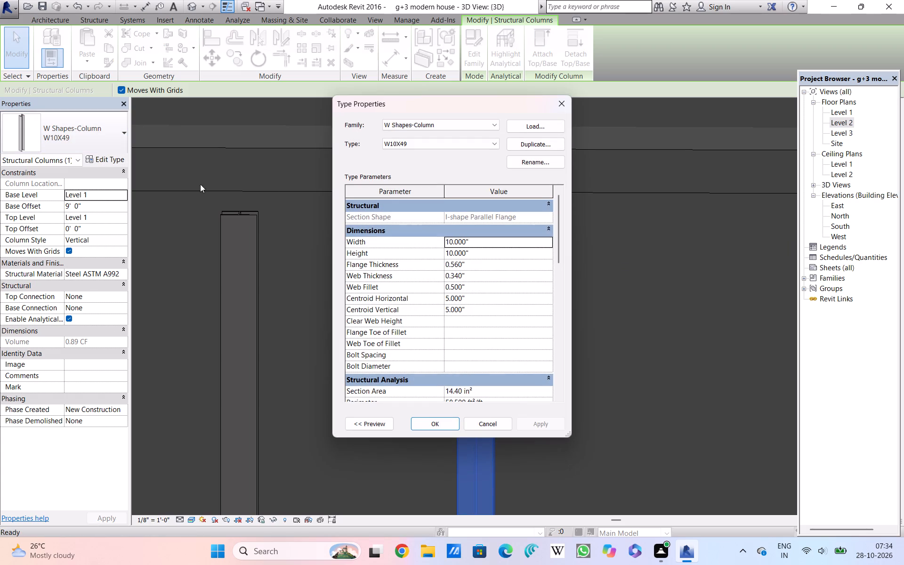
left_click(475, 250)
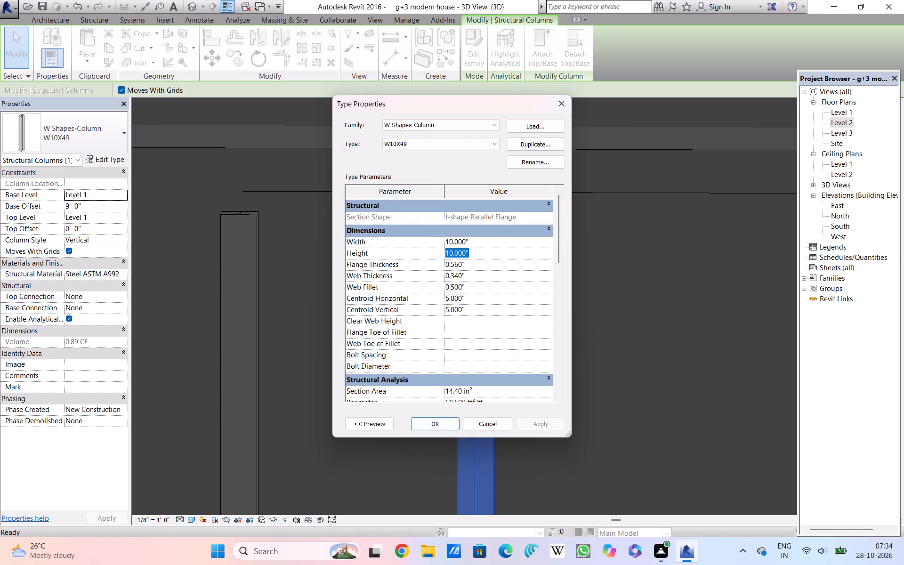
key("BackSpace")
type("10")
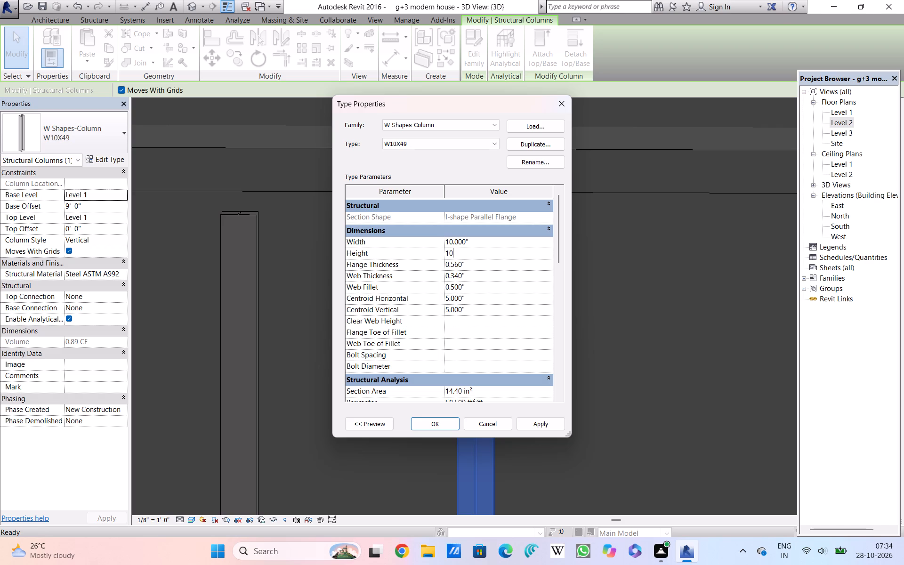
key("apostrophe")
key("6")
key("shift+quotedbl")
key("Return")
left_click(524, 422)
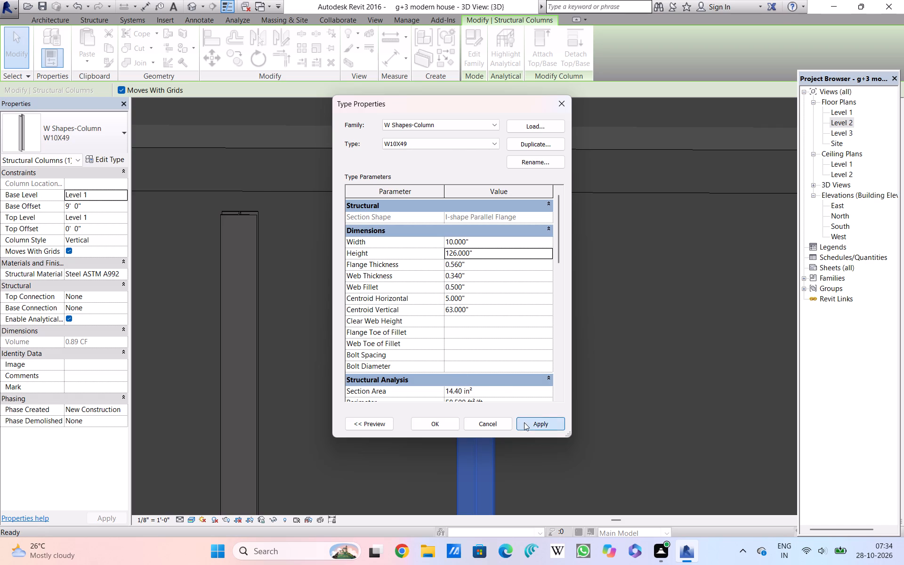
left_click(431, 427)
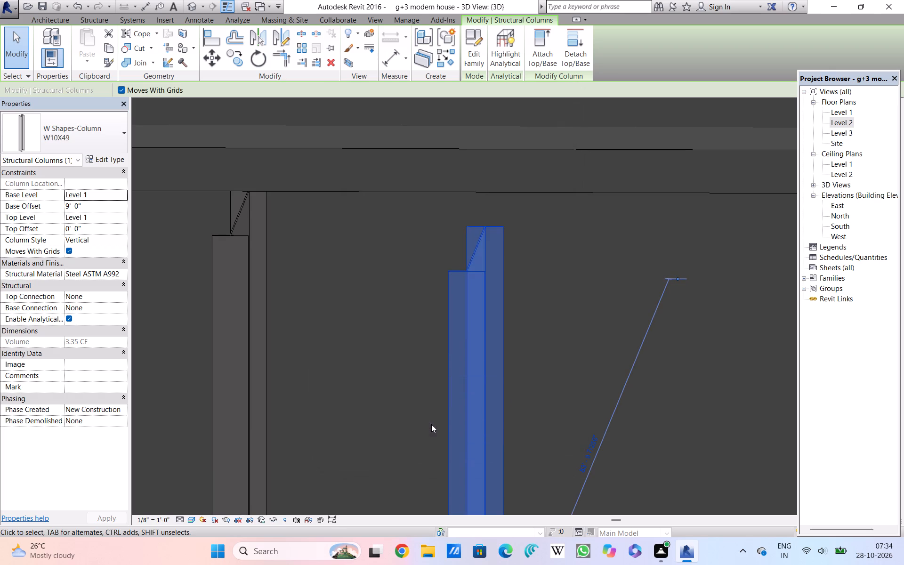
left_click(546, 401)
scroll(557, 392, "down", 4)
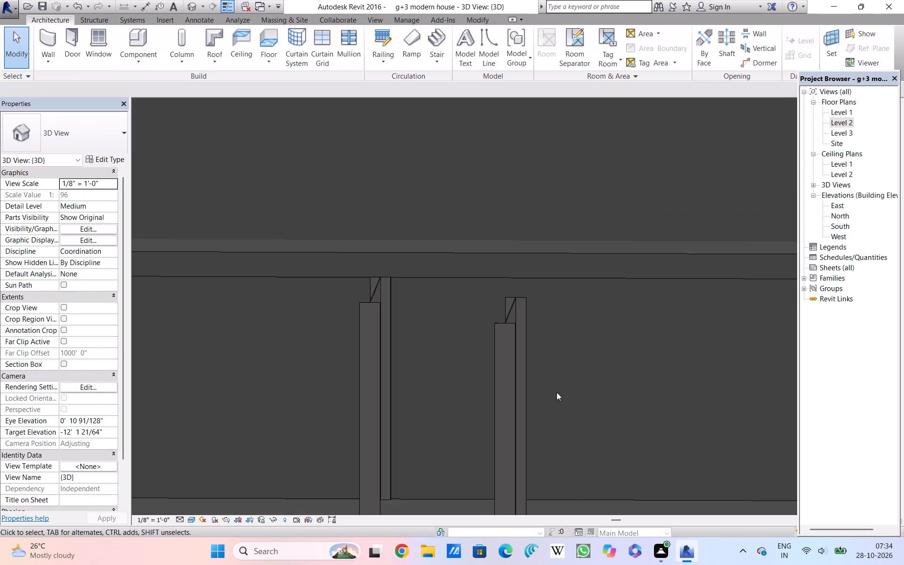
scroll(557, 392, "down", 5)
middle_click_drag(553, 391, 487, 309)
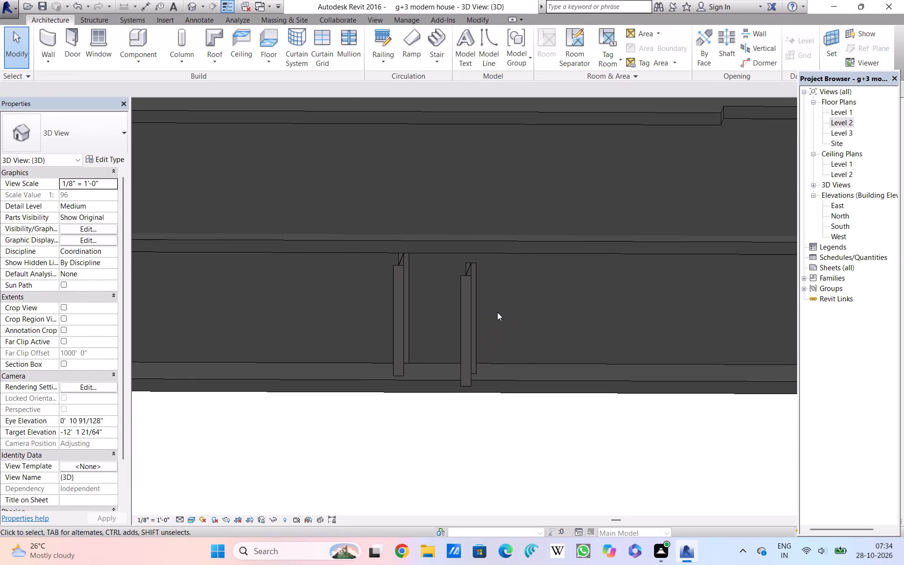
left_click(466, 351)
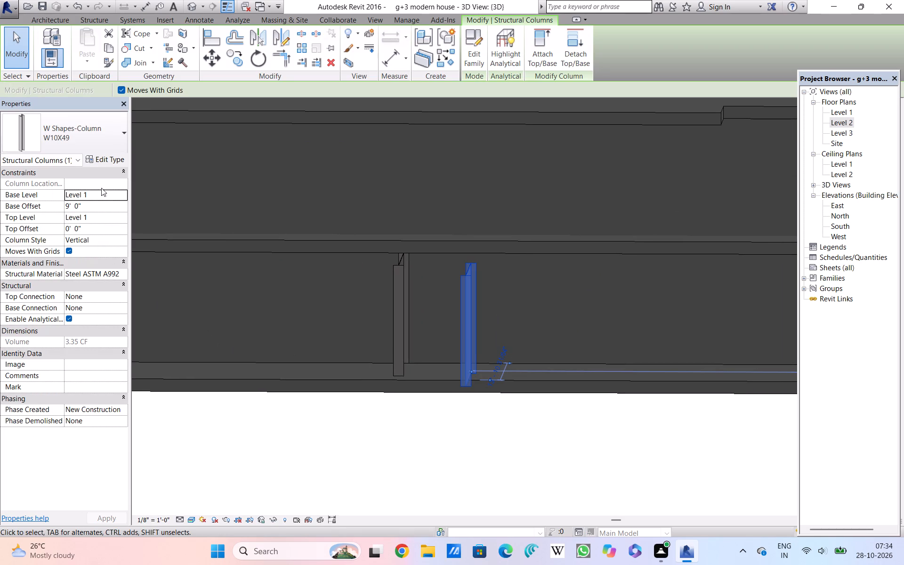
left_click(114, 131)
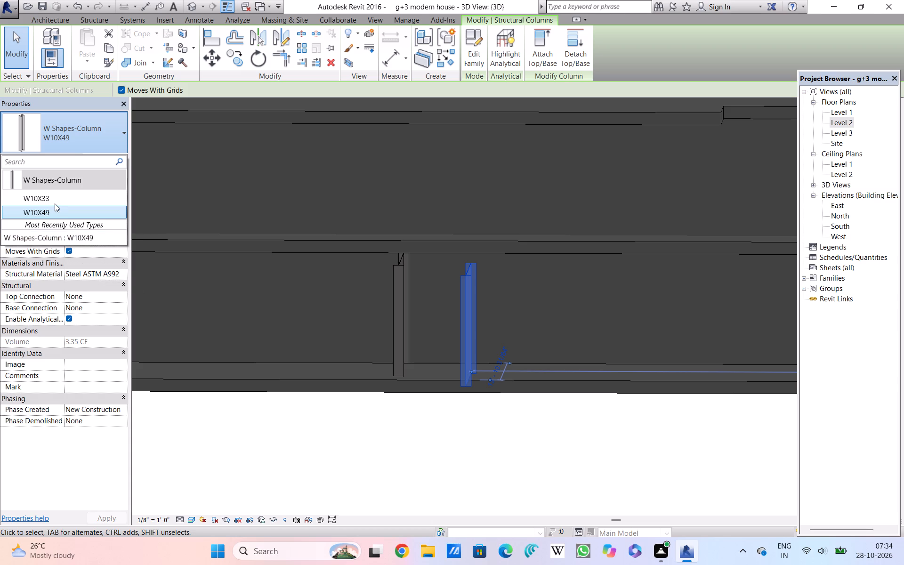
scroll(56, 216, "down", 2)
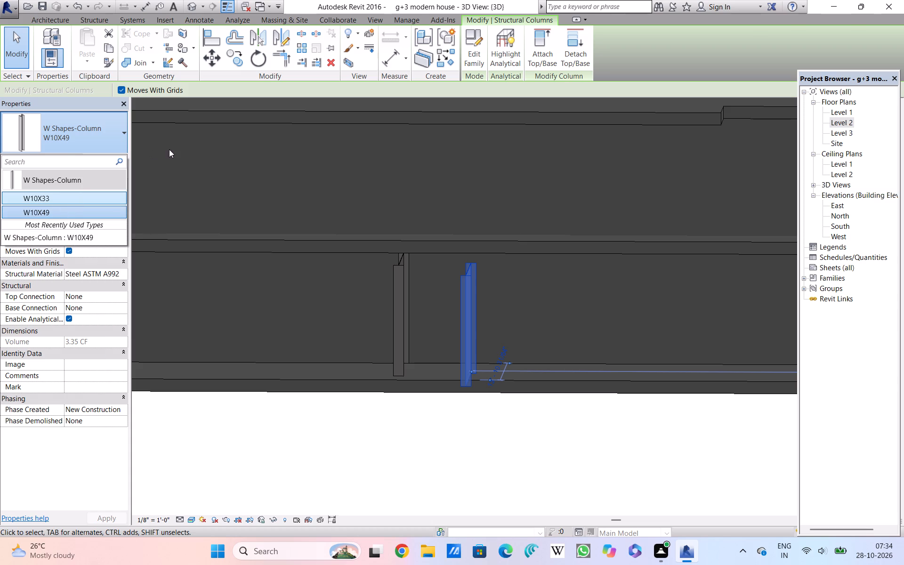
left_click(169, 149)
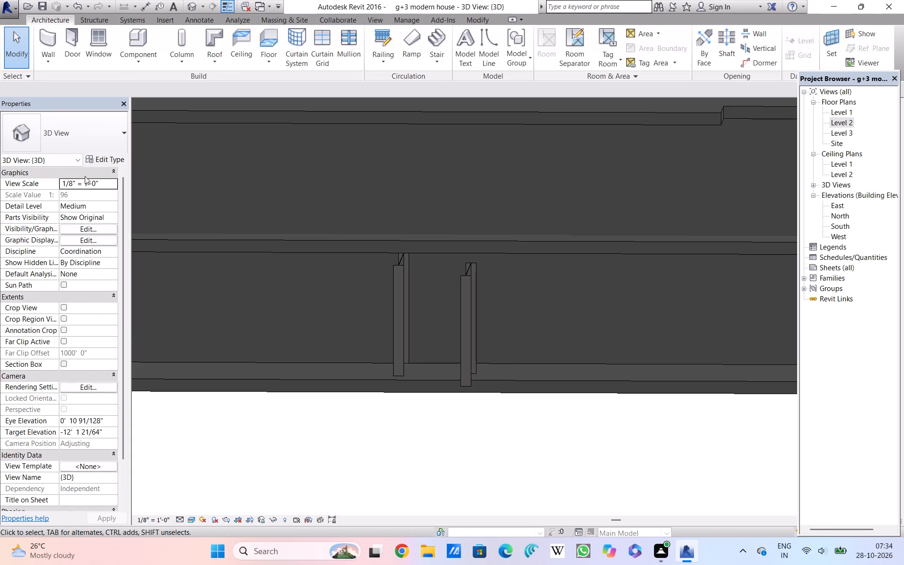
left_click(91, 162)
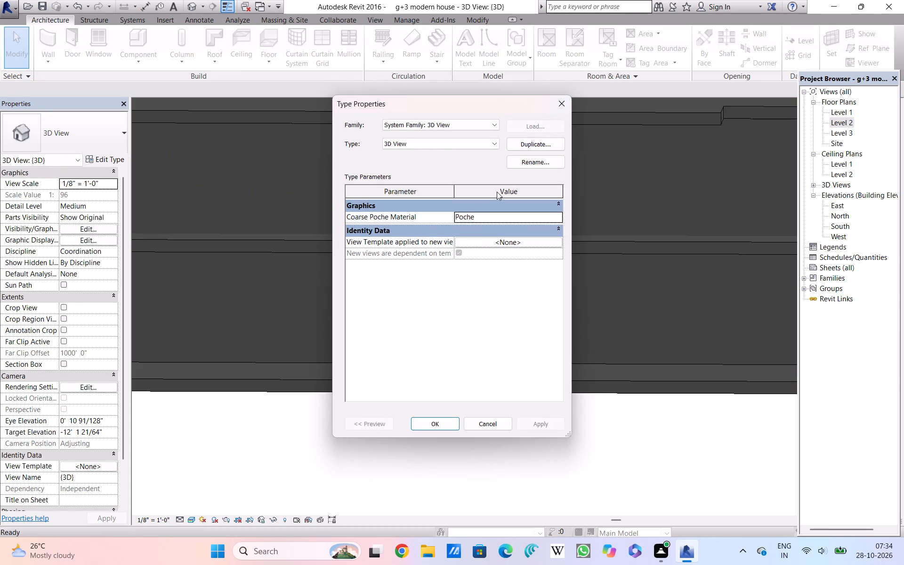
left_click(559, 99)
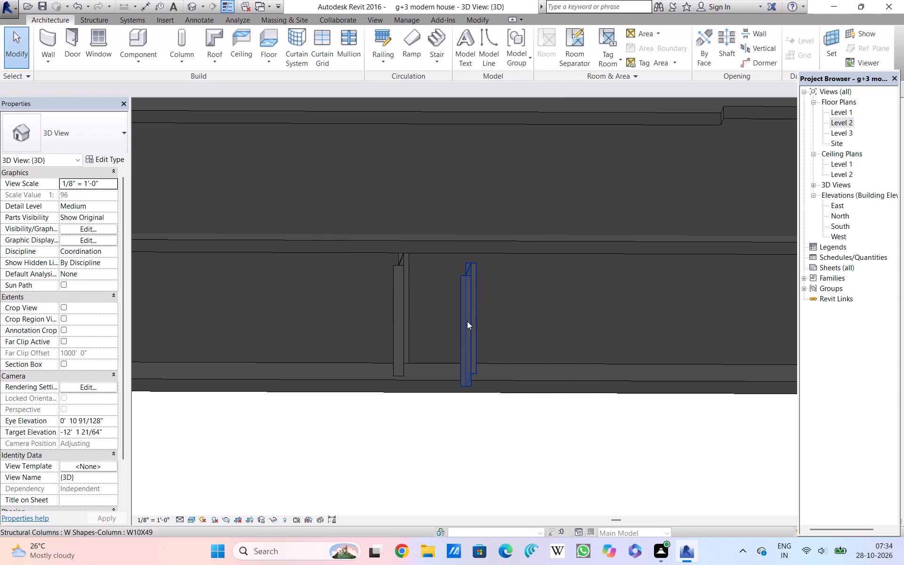
Set the Height parameter of the front columns' W10X49 type to 11' 6".
left_click(467, 321)
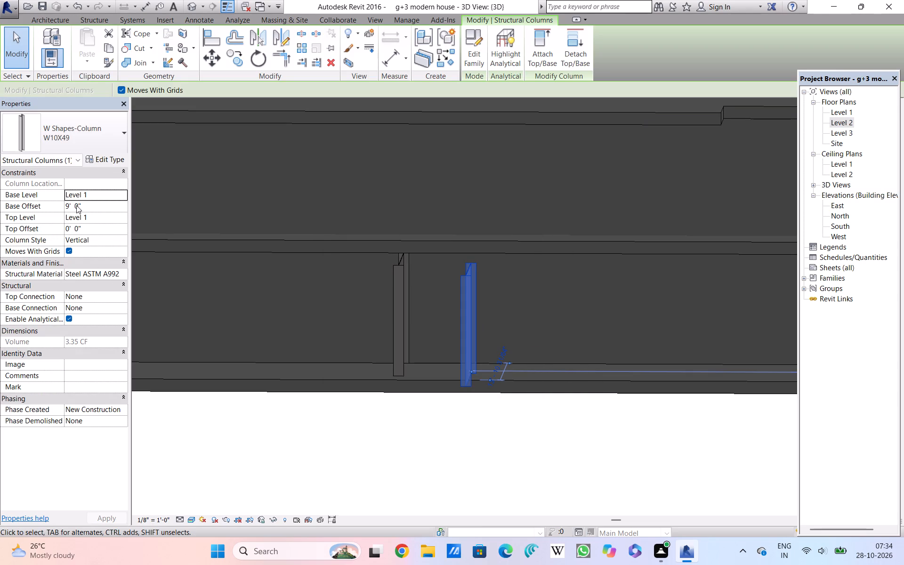
left_click(103, 161)
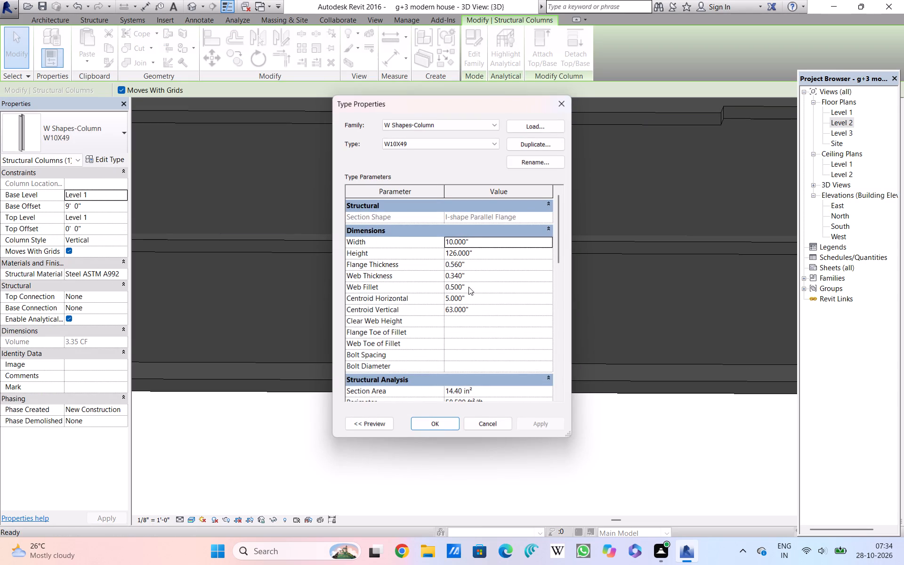
left_click(478, 250)
left_click_drag(478, 250, 455, 250)
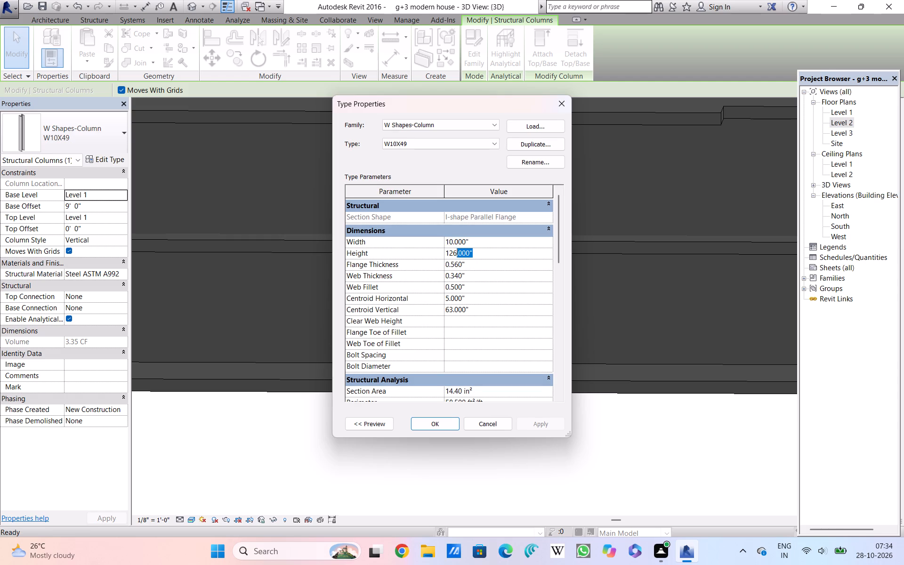
left_click_drag(455, 250, 413, 256)
key("BackSpace")
type("11")
key("apostrophe")
key("6")
key("shift+quotedbl")
key("Return")
left_click(529, 421)
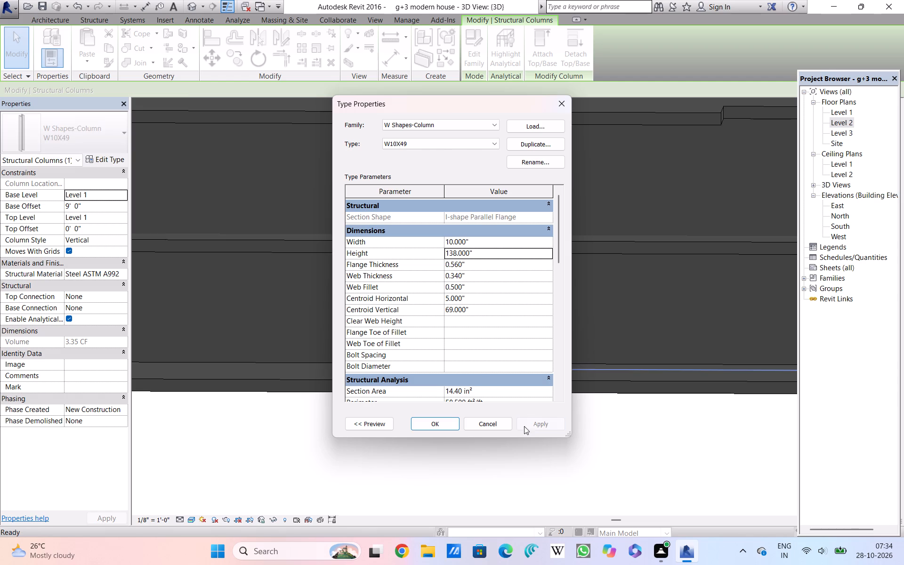
left_click(434, 422)
left_click(437, 425)
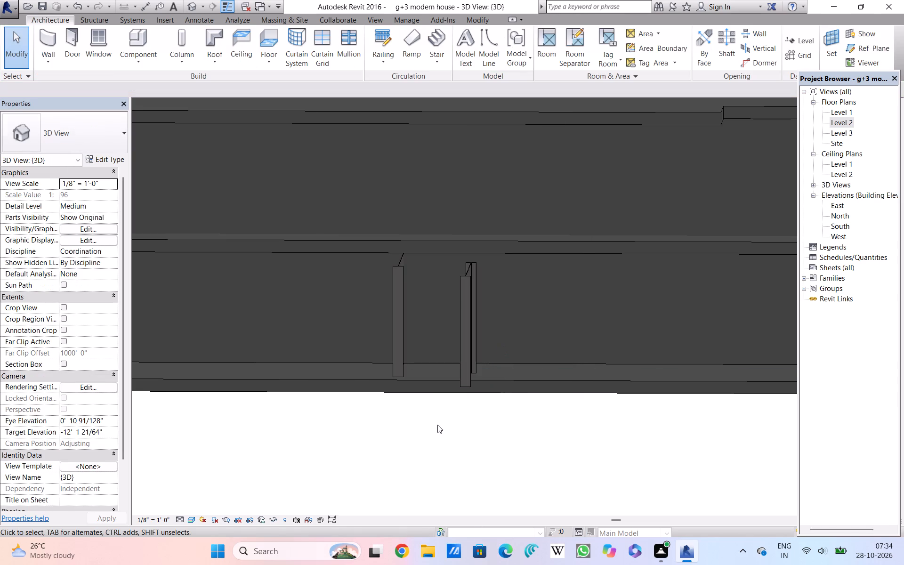
Examine the two resized columns against the front wall and floor slabs from several angles.
scroll(443, 440, "down", 1, "shift")
middle_click_drag(443, 440, 468, 423, "shift")
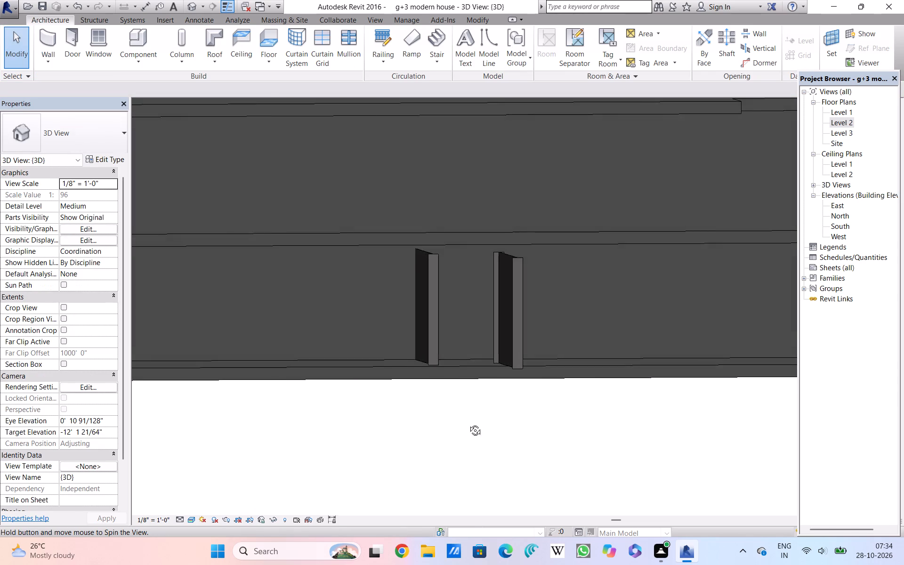
middle_click_drag(468, 423, 482, 374, "shift")
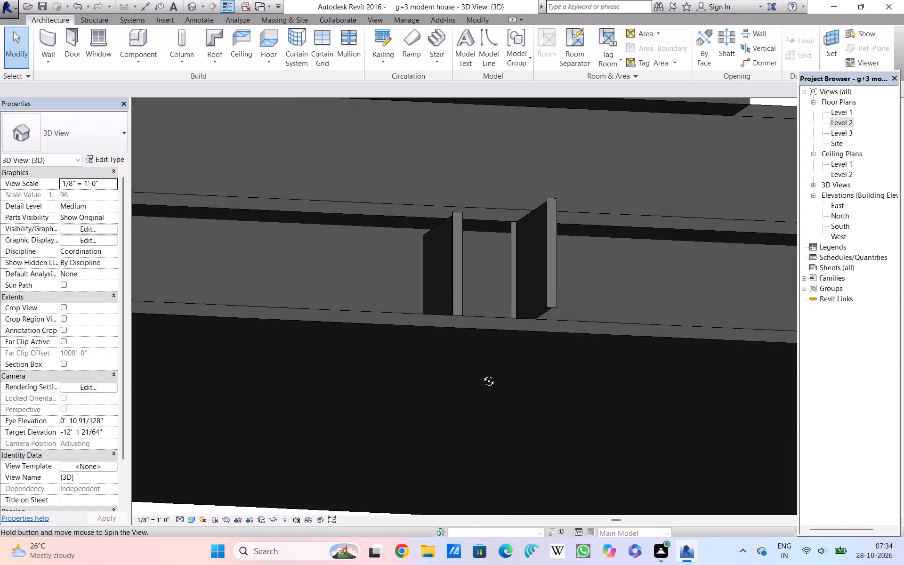
middle_click_drag(482, 374, 398, 409, "shift")
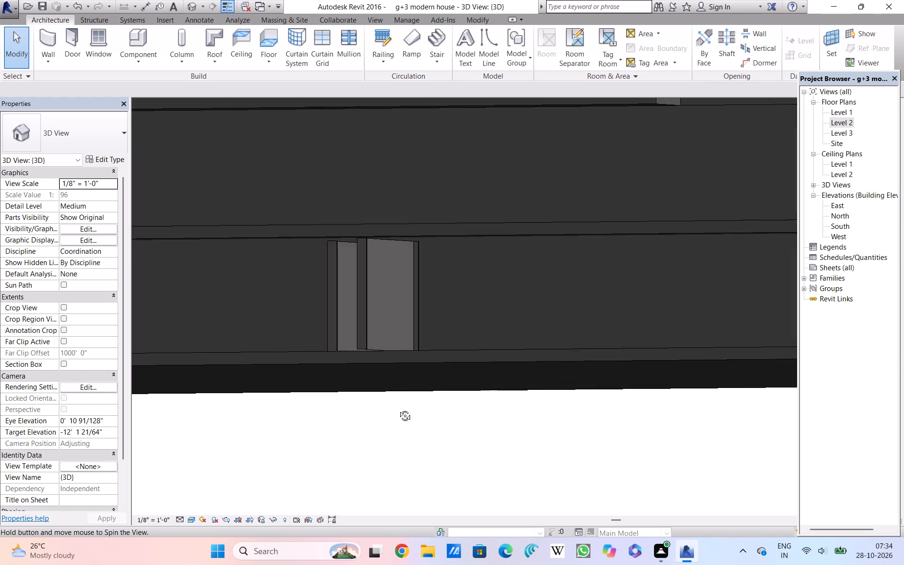
middle_click_drag(398, 409, 458, 429, "shift")
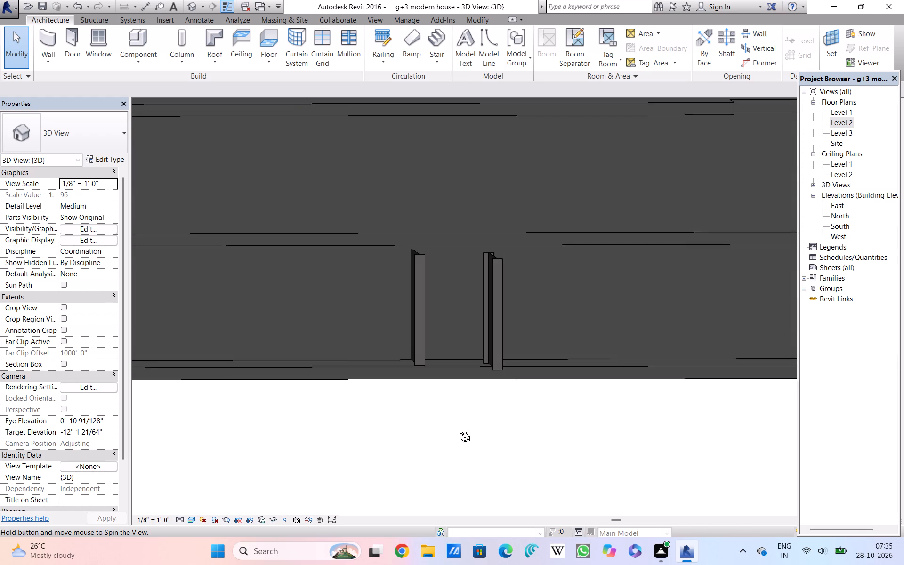
middle_click_drag(458, 429, 458, 433, "shift")
scroll(464, 437, "down", 3, "shift")
scroll(464, 437, "down", 5)
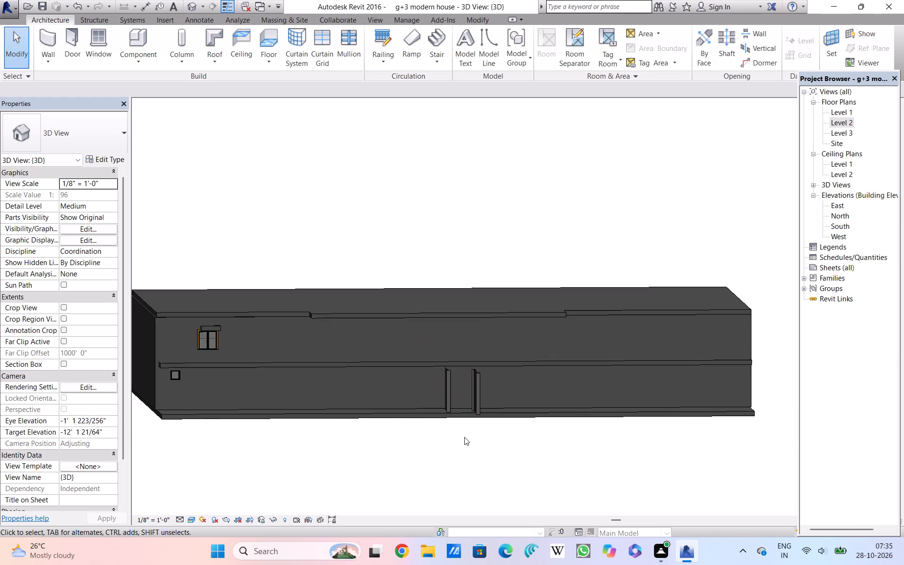
middle_click_drag(464, 437, 448, 438, "shift")
Select both W10X49 columns in front of the lower storey and open their W Shapes-Column family for editing.
scroll(448, 438, "up", 2)
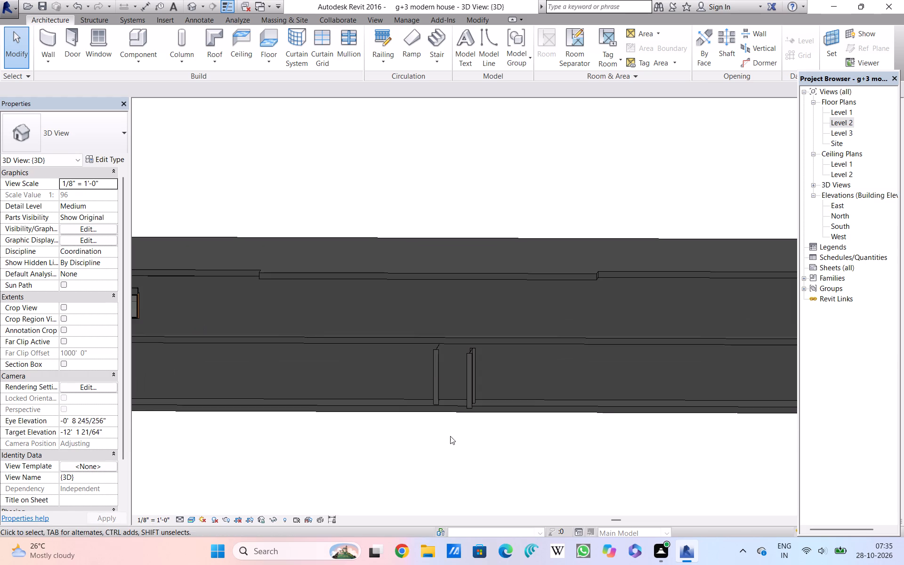
scroll(450, 436, "up", 1)
left_click(472, 387)
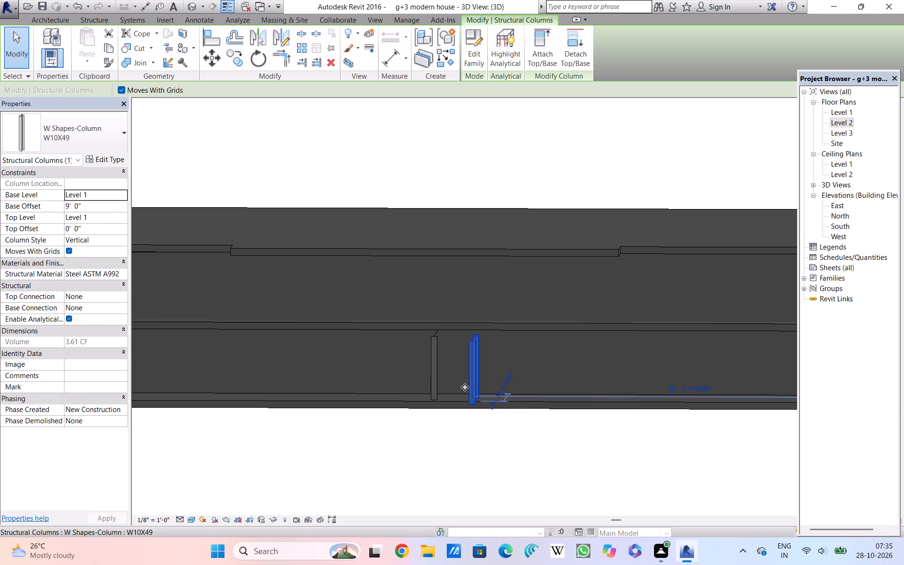
left_click(440, 382, "ctrl")
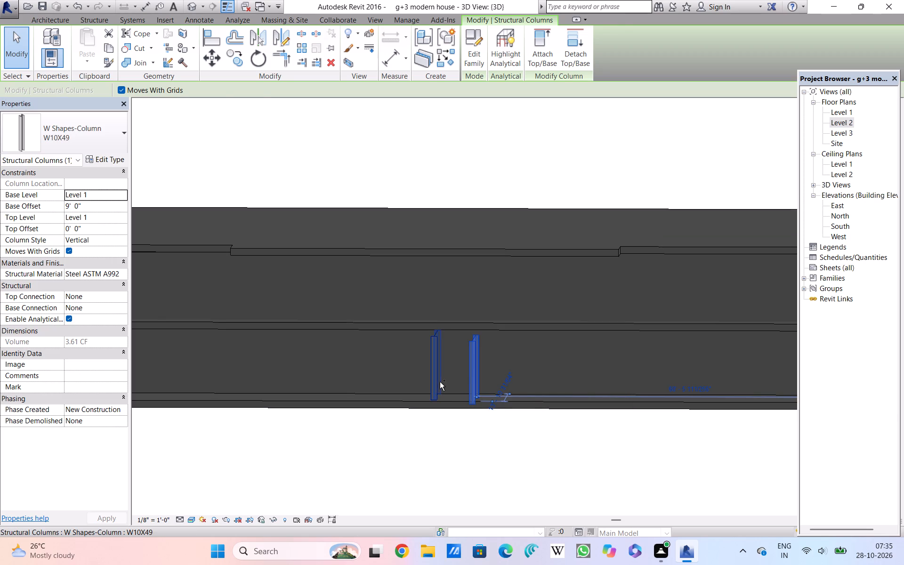
left_click(477, 52)
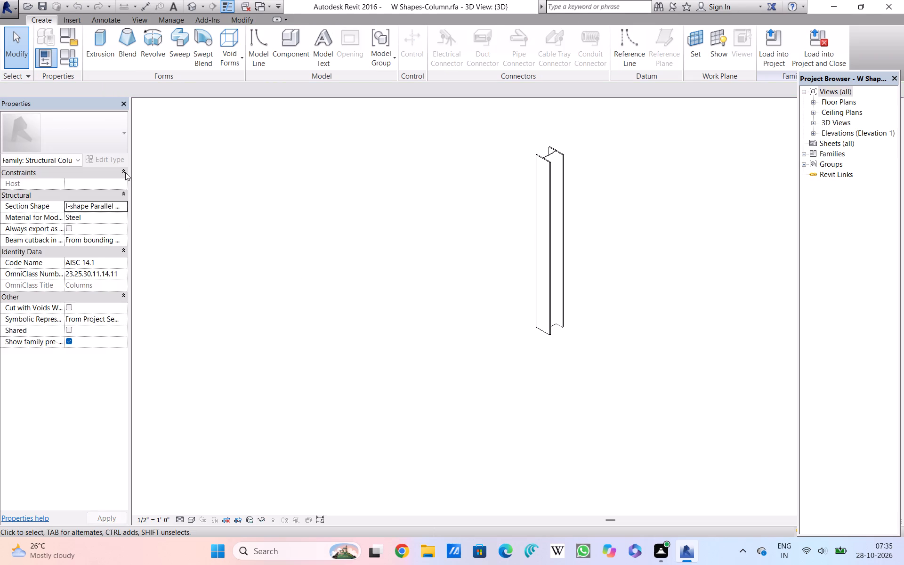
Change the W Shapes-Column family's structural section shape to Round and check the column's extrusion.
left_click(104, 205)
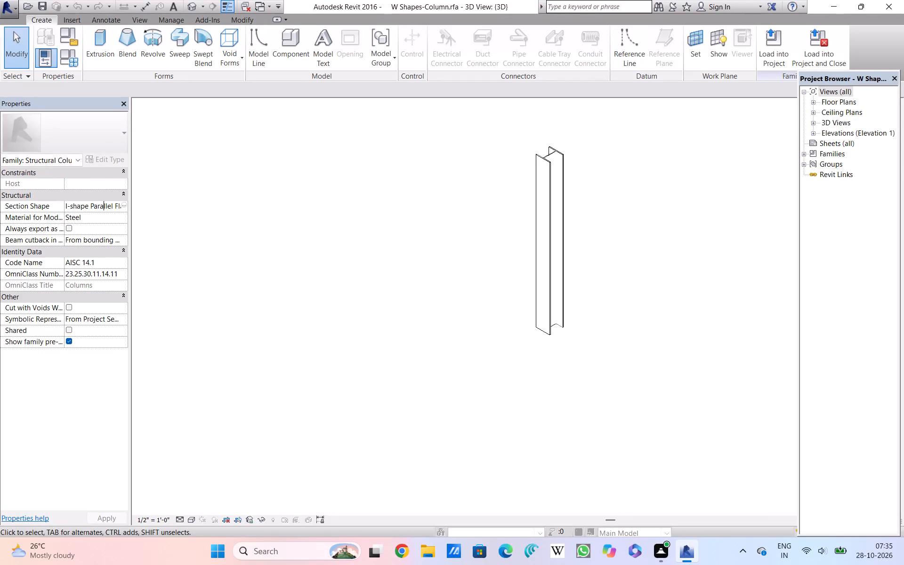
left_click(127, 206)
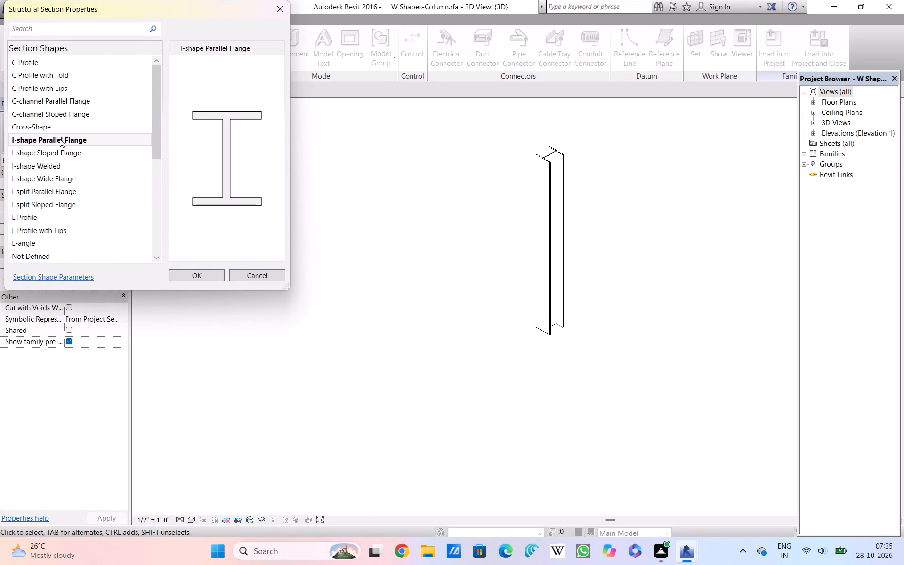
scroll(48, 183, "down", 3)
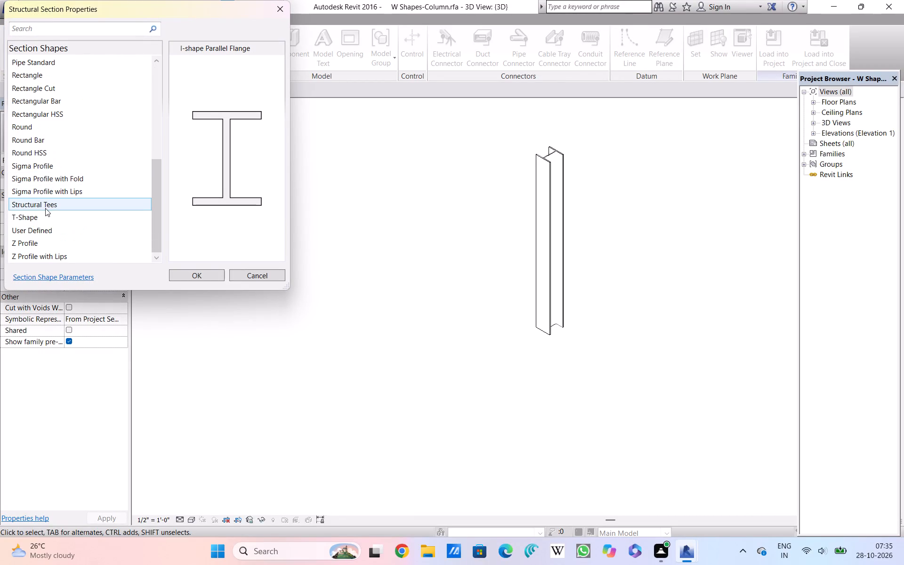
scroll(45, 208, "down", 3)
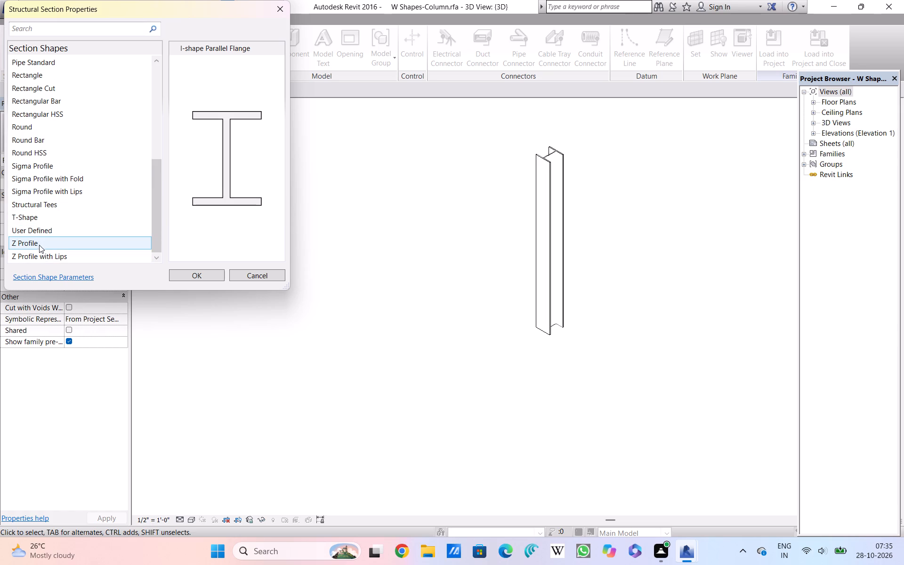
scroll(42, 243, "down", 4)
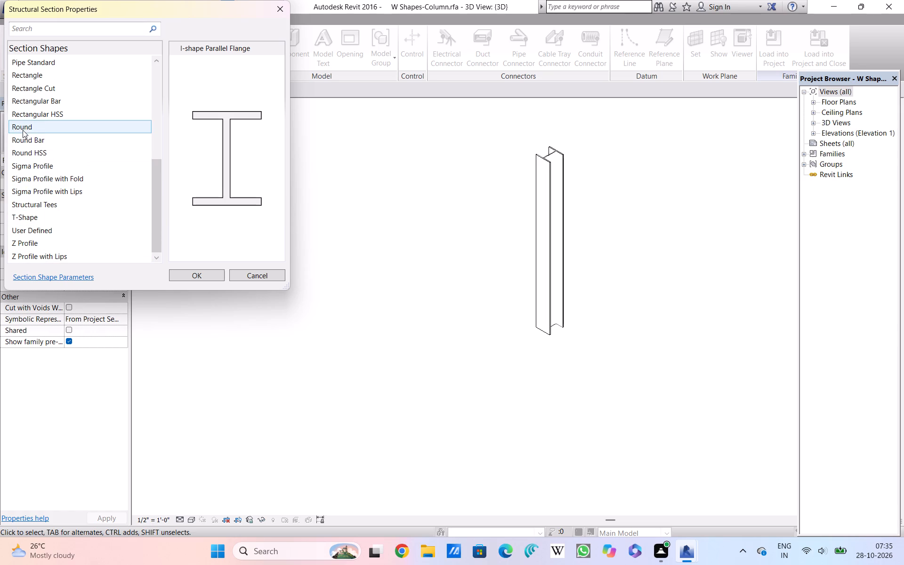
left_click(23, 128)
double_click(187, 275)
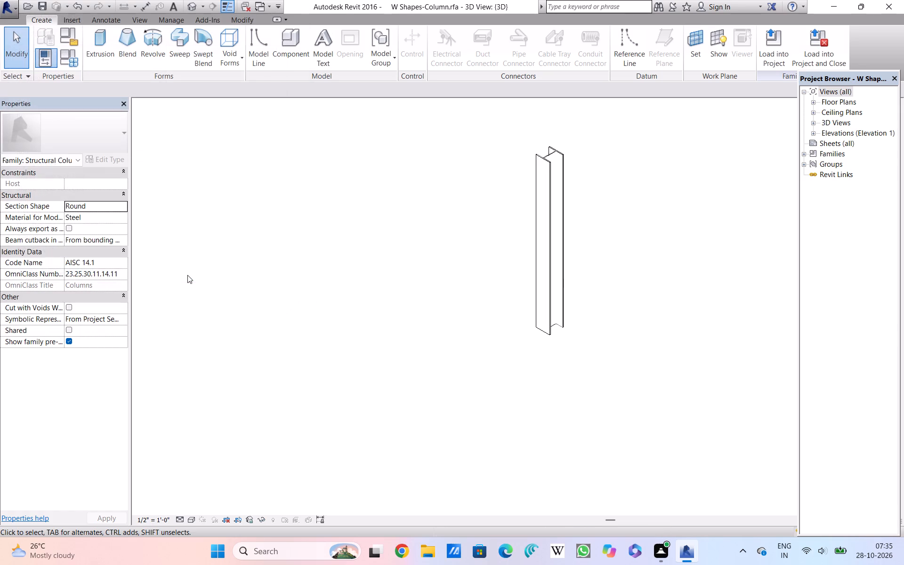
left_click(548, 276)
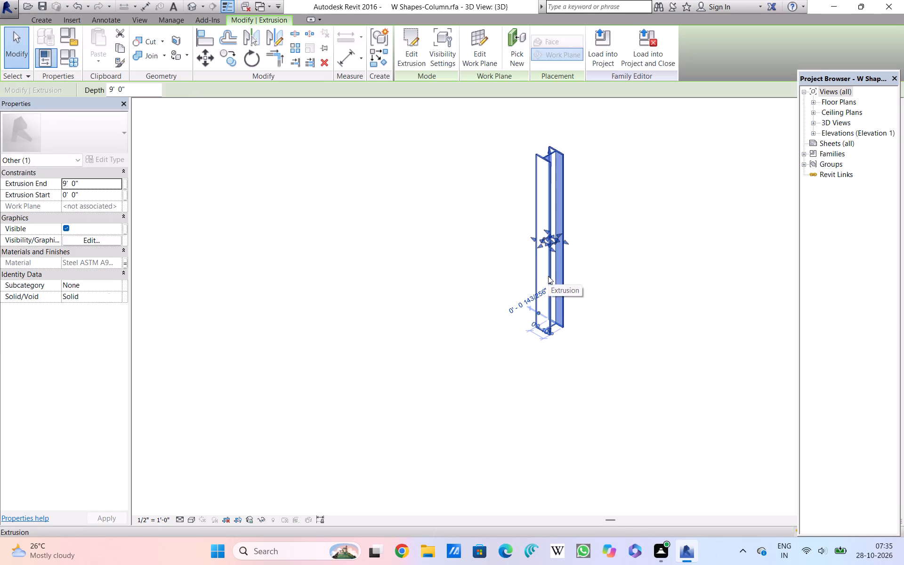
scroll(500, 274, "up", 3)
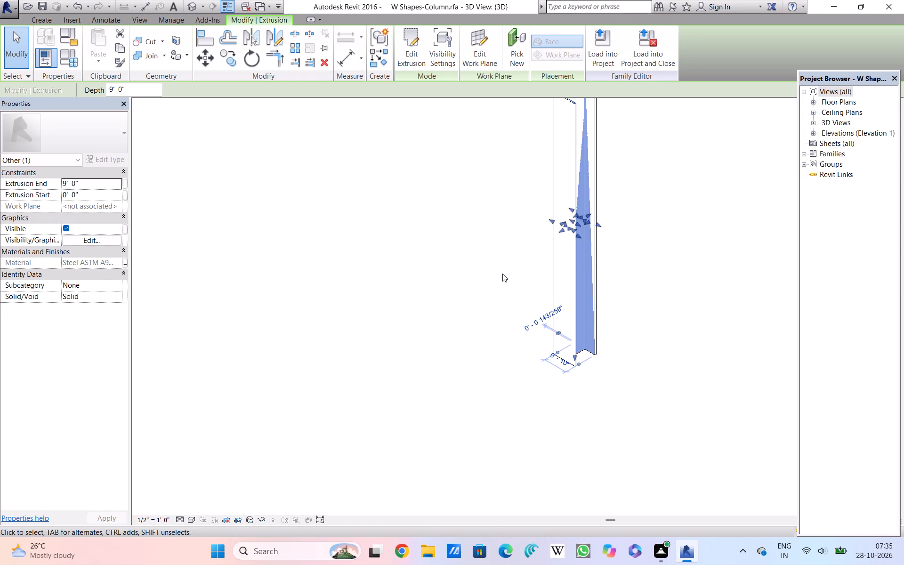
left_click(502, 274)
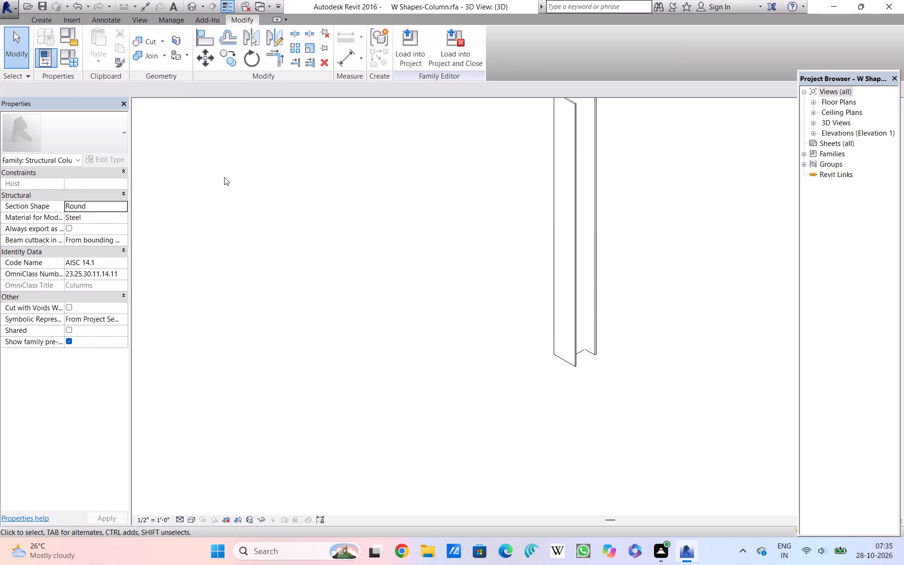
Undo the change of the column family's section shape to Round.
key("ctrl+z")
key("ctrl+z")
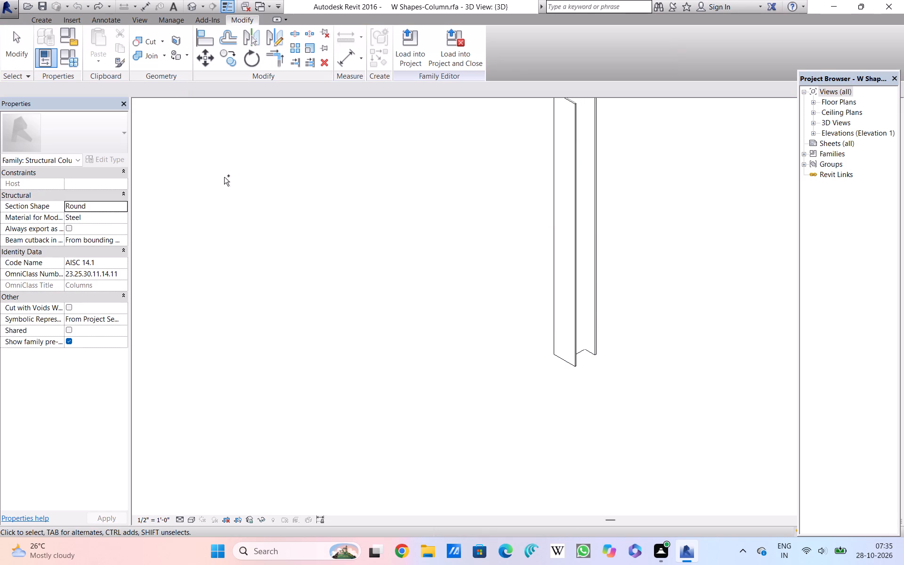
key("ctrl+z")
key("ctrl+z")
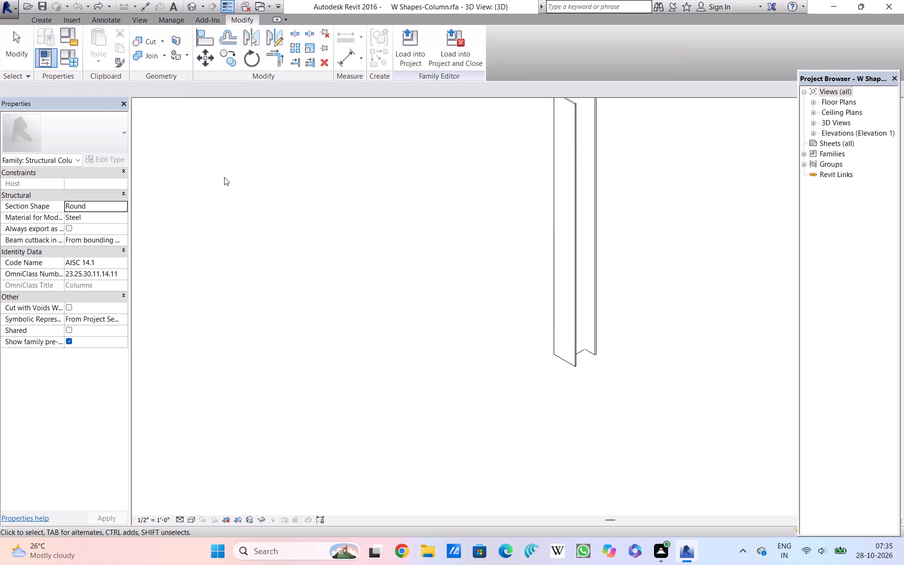
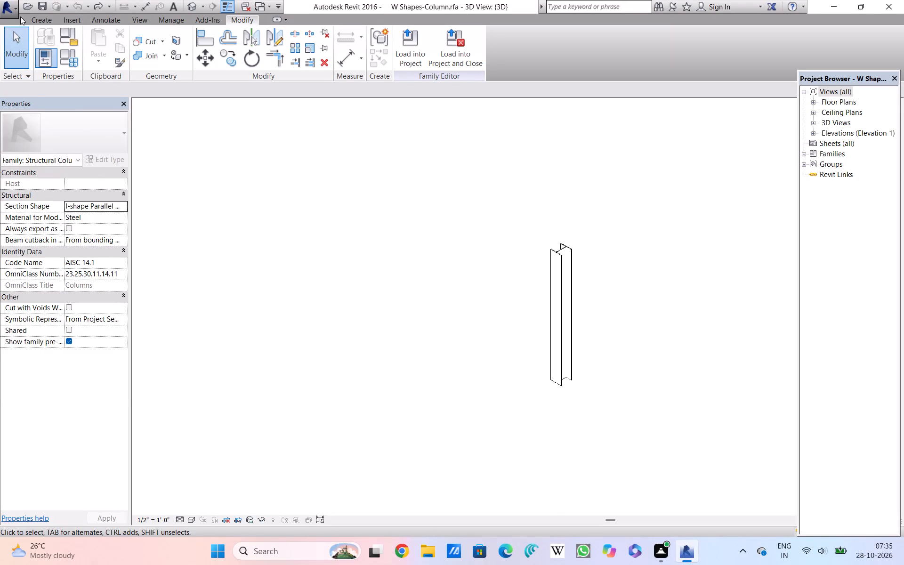
Return from the column family to the g+3 modern house project and view the front columns in 3D.
left_click(4, 7)
left_click(141, 71)
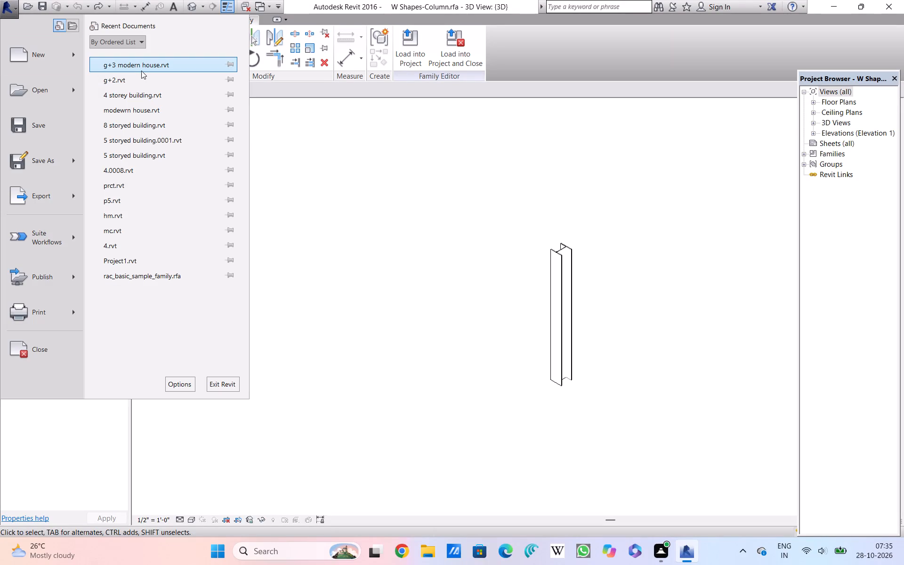
double_click(142, 67)
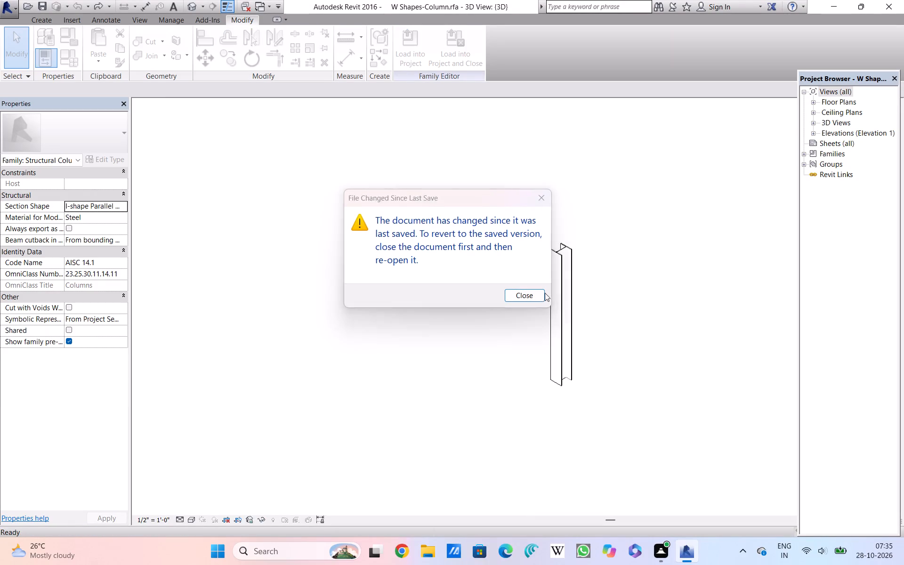
left_click(533, 300)
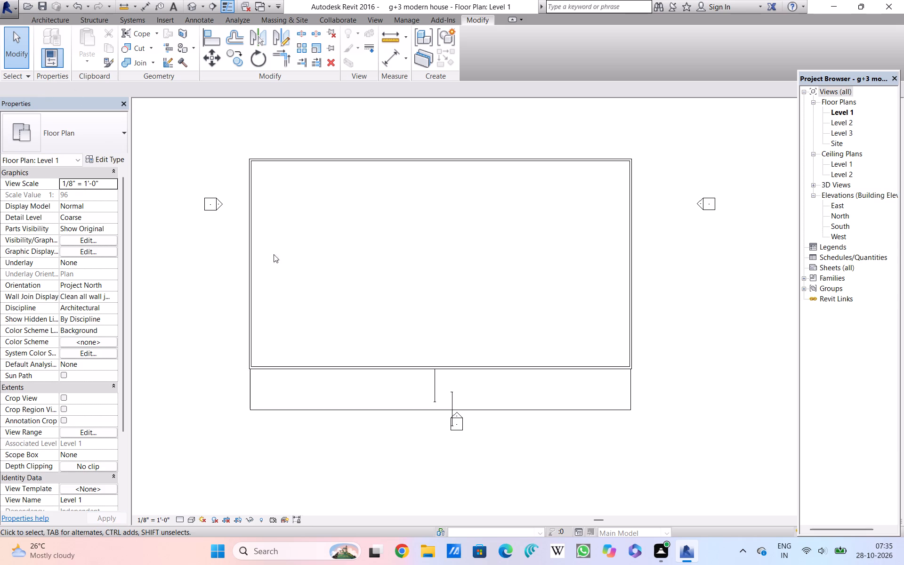
left_click(195, 11)
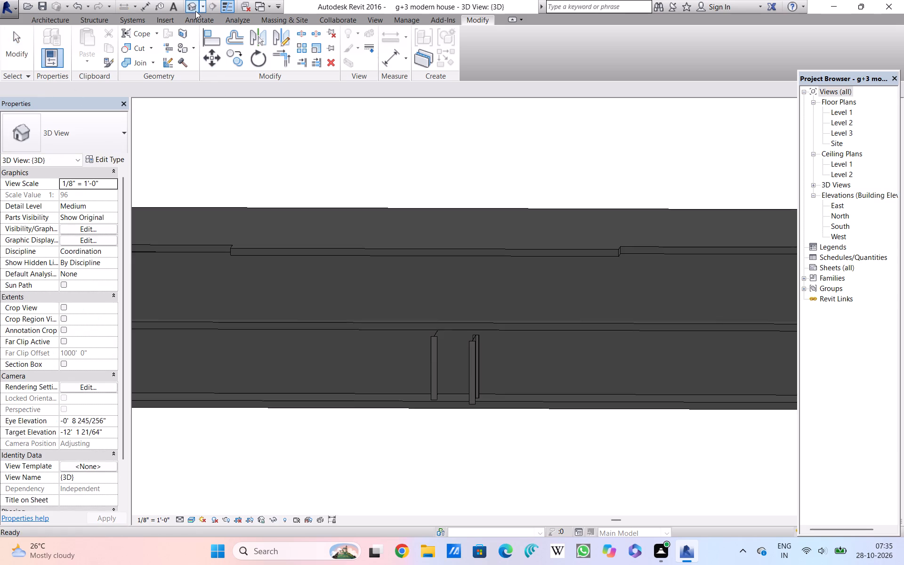
scroll(441, 327, "down", 2)
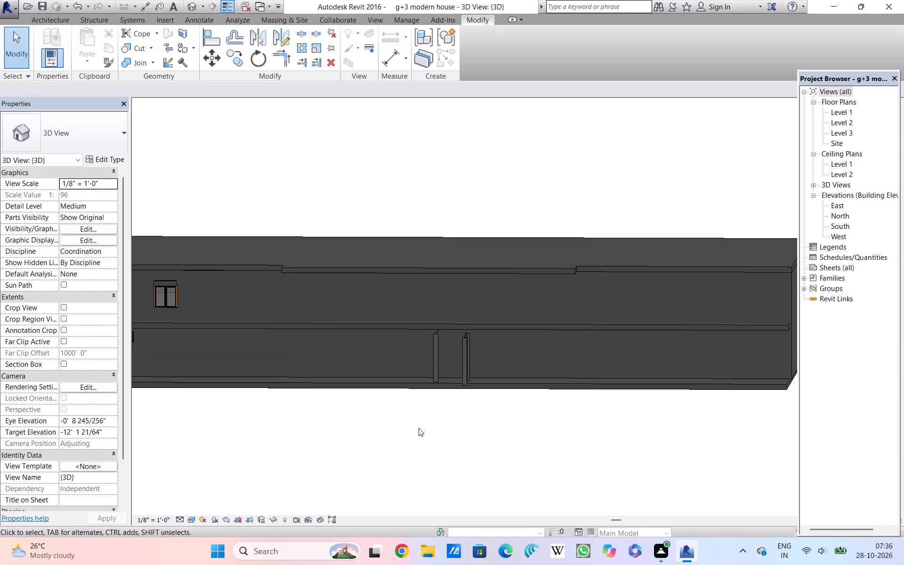
middle_click_drag(417, 430, 418, 406, "shift")
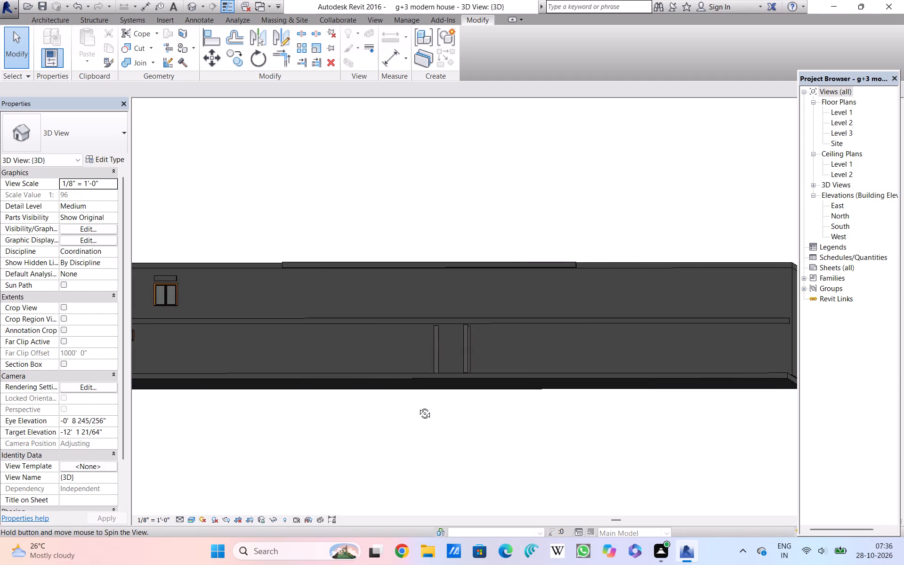
middle_click_drag(418, 406, 439, 423, "shift")
scroll(421, 407, "down", 1, "shift")
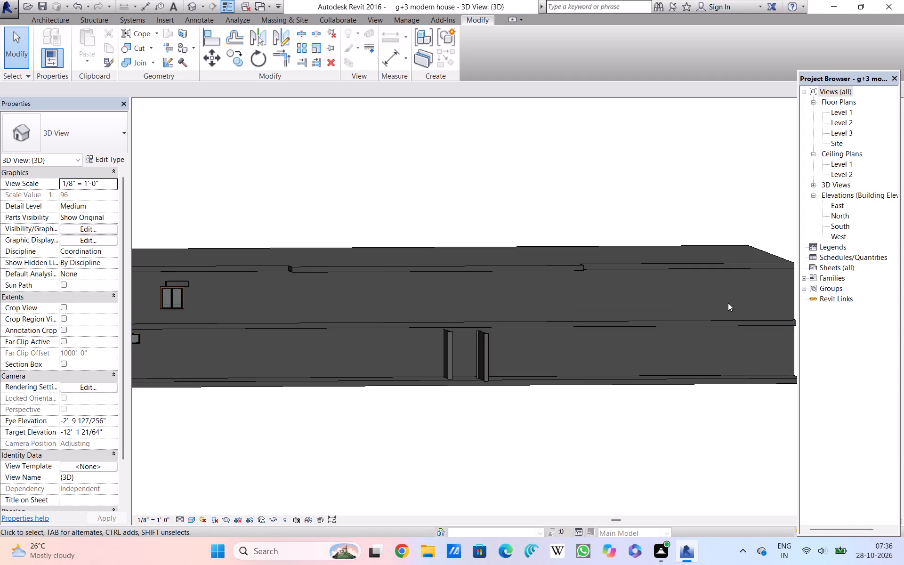
On Level 2, draw a rectangle of Generic - 8" walls about 60'-10" by 8'-5" from the front slab's edge to the lower slab's outer edge.
double_click(844, 120)
scroll(468, 387, "down", 4)
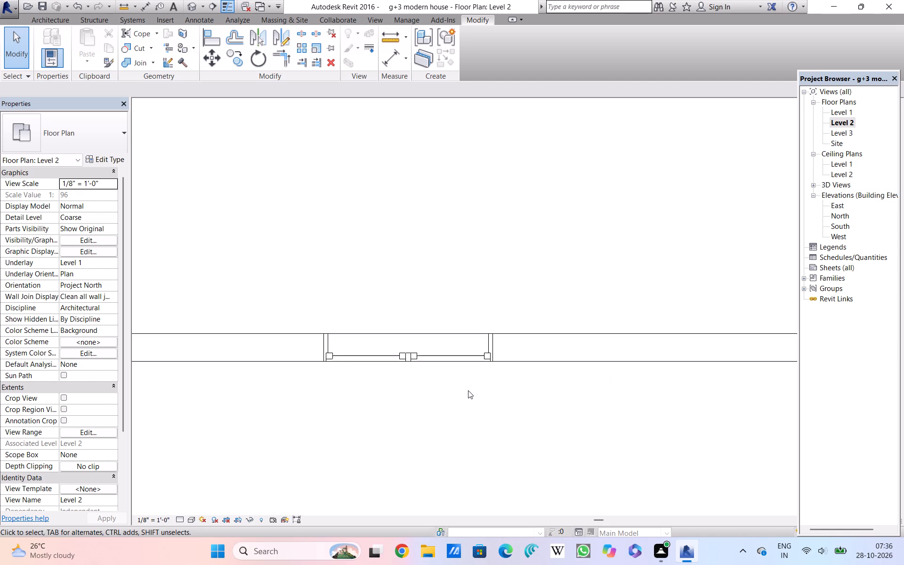
scroll(468, 390, "down", 8)
middle_click_drag(510, 409, 375, 385)
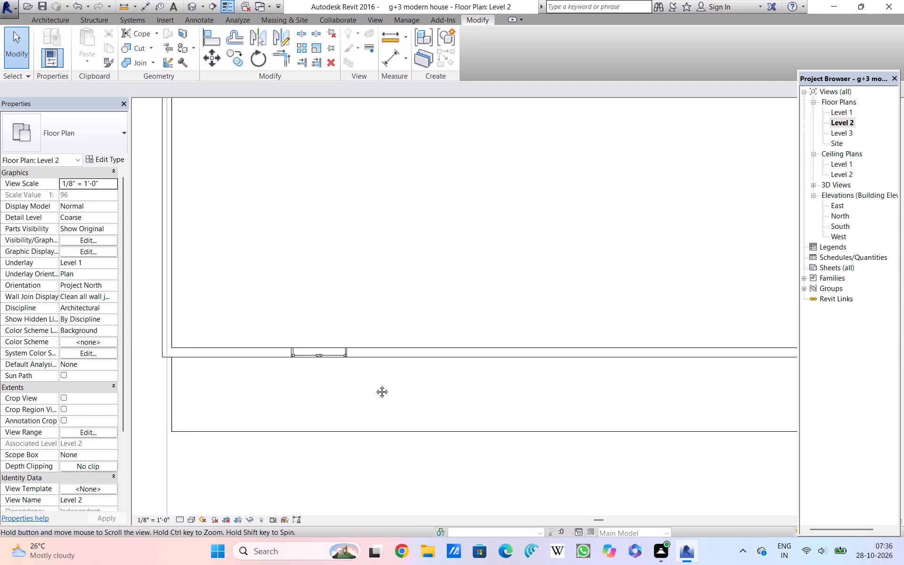
middle_click_drag(375, 385, 374, 385)
middle_click_drag(514, 382, 304, 415)
scroll(307, 415, "down", 6)
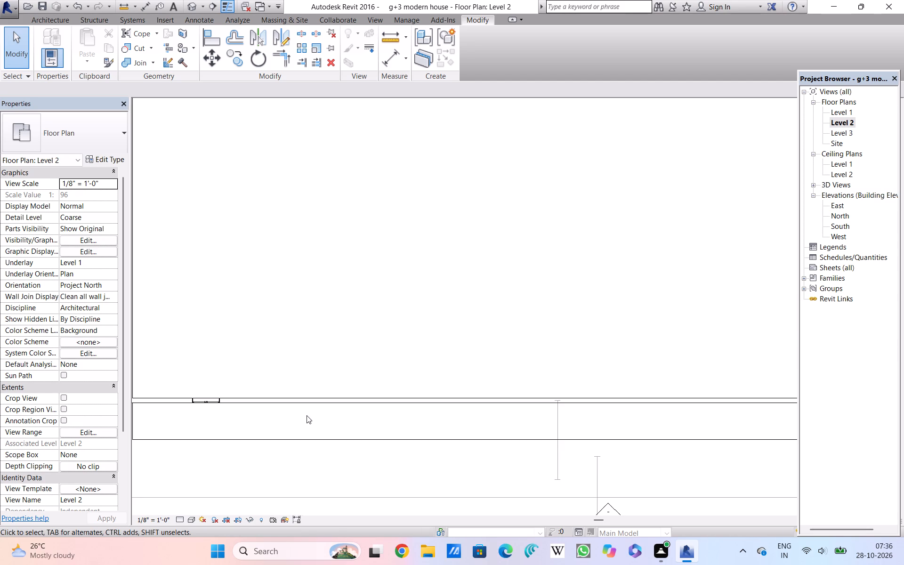
scroll(307, 415, "down", 3)
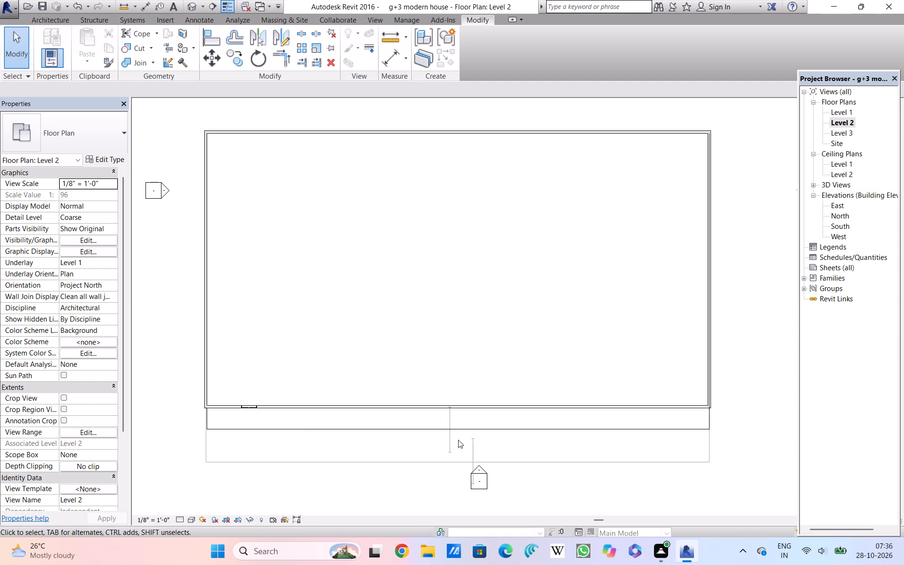
scroll(459, 440, "up", 5)
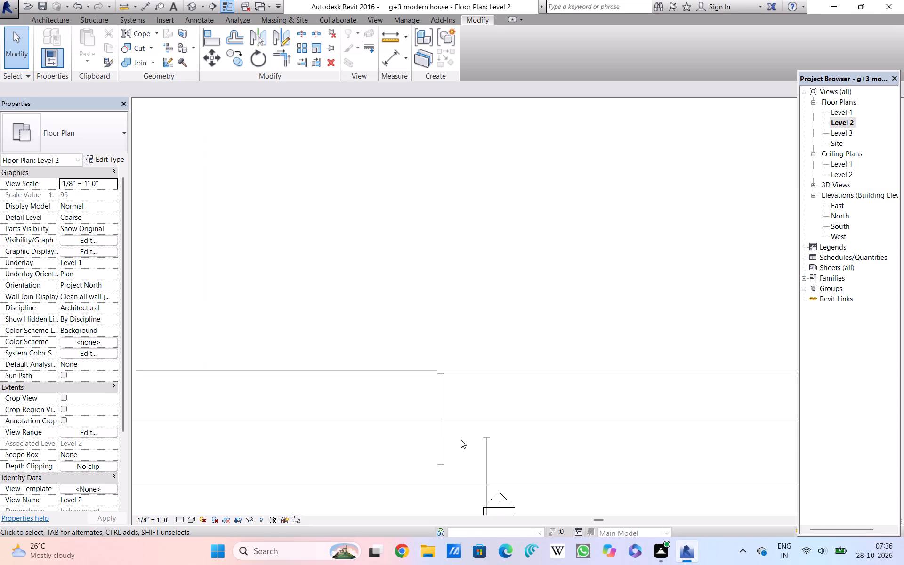
scroll(334, 356, "down", 5)
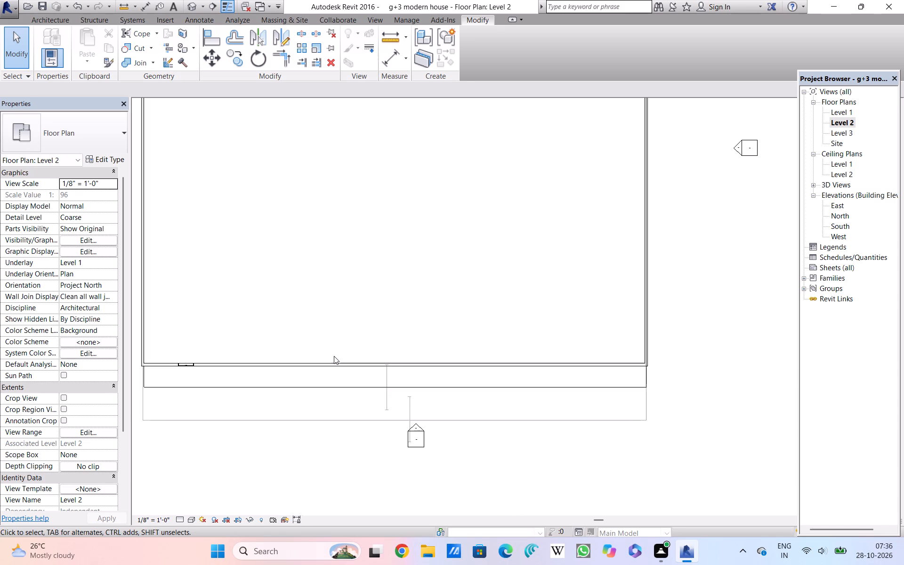
left_click(43, 22)
left_click(54, 40)
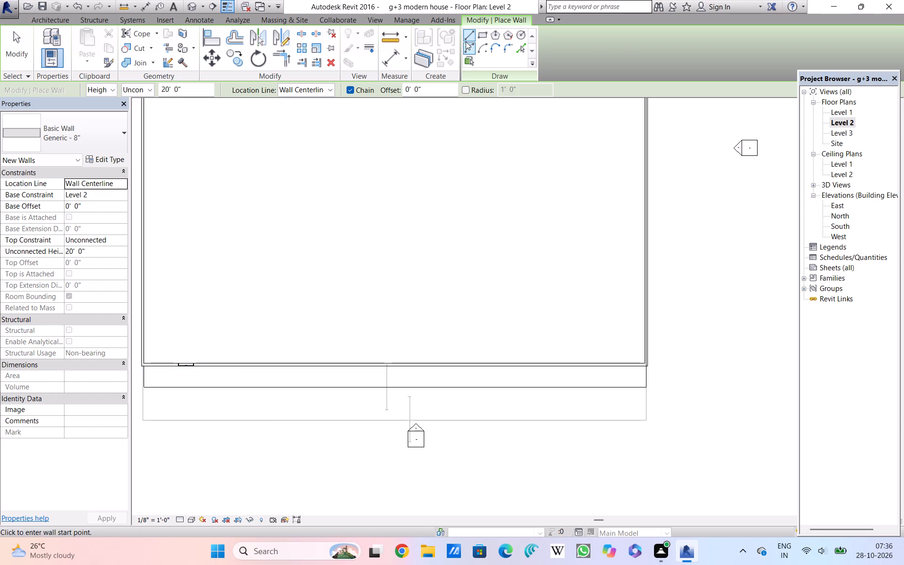
double_click(478, 35)
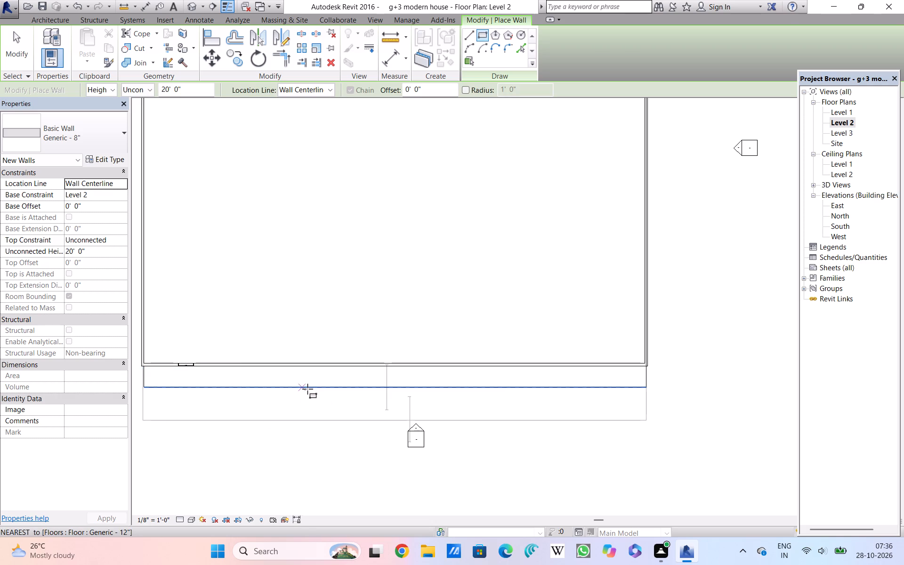
left_click(308, 389)
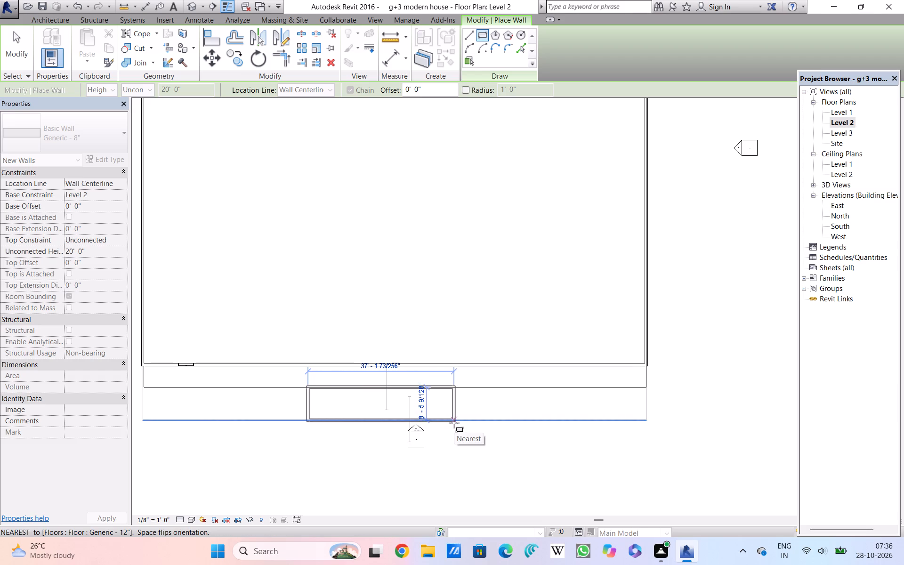
left_click(547, 423)
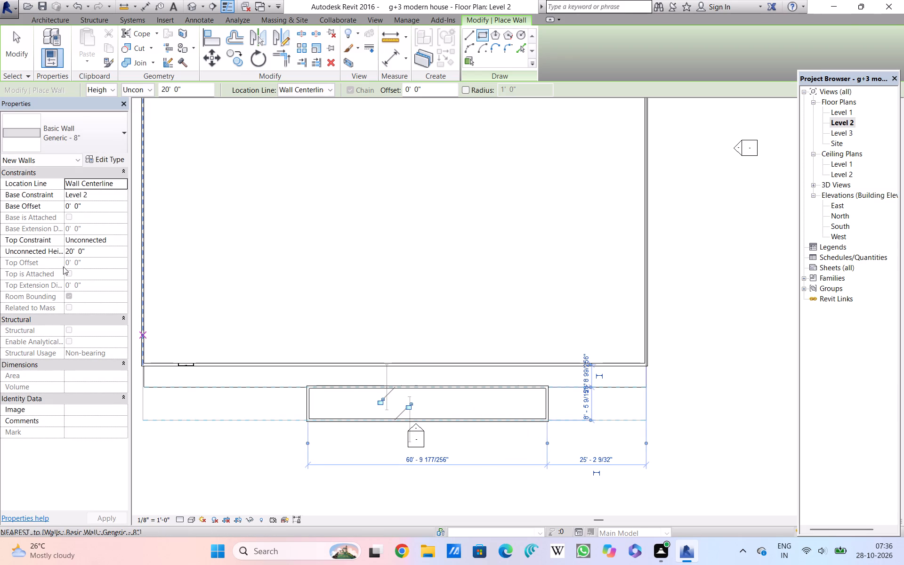
Set the unconnected height for new walls to 10' in the Wall tool.
left_click(87, 250)
left_click_drag(87, 250, 54, 260)
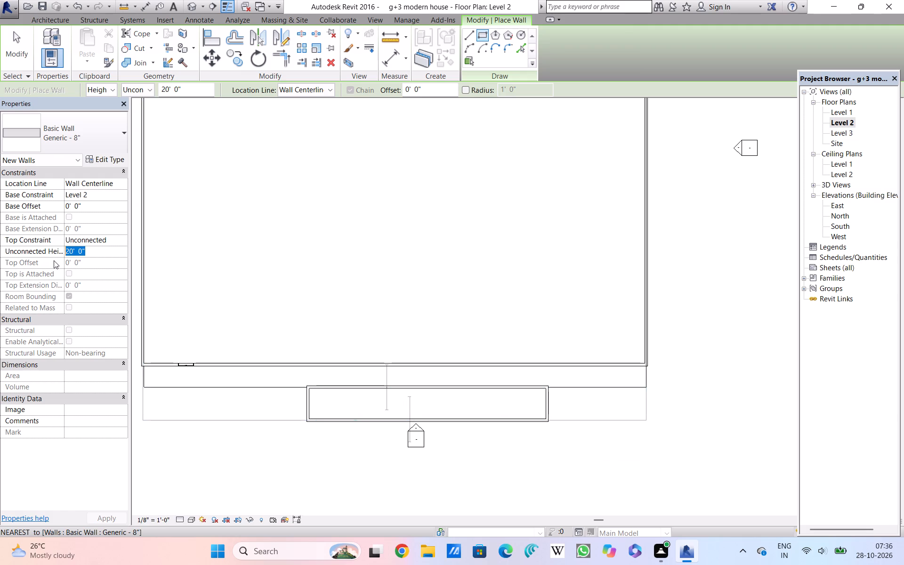
key("BackSpace")
key("1")
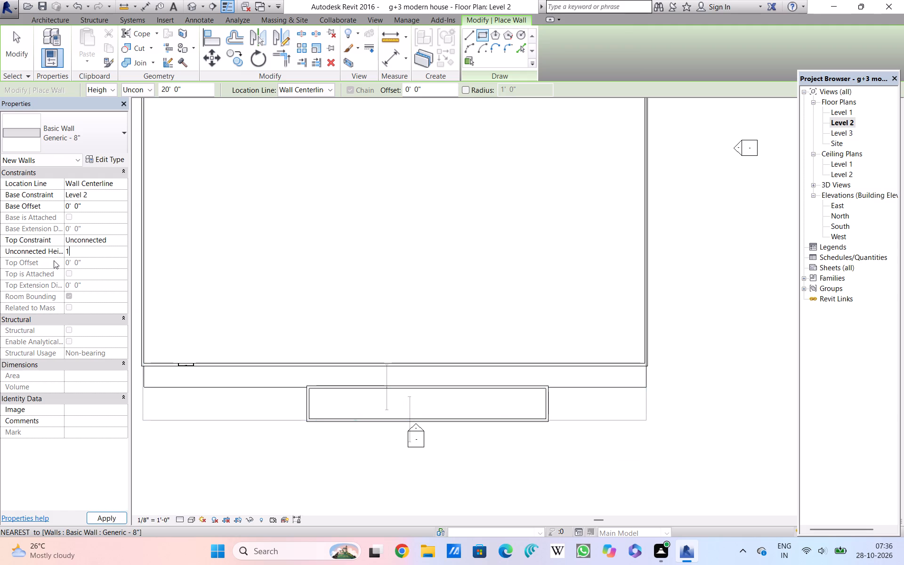
type("0'")
key("Return")
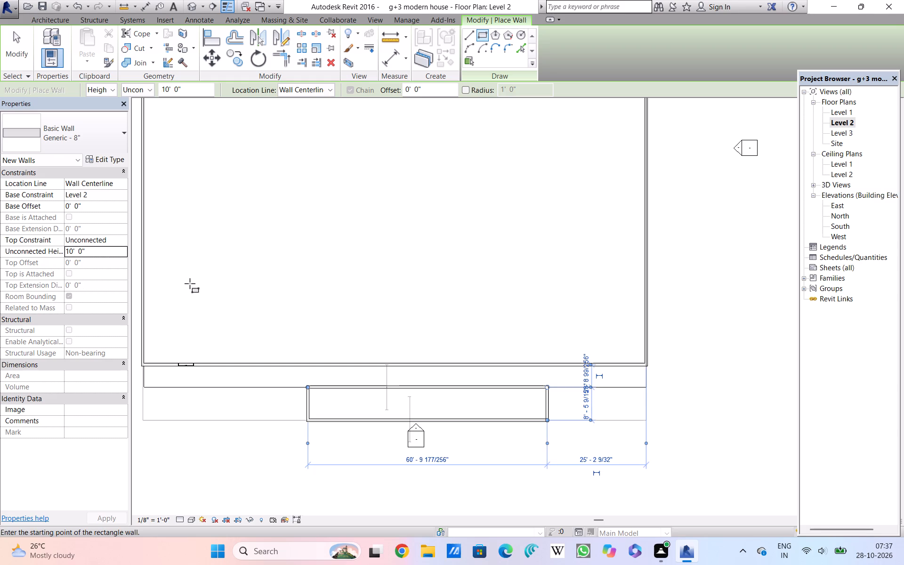
key("Escape")
key("Escape")
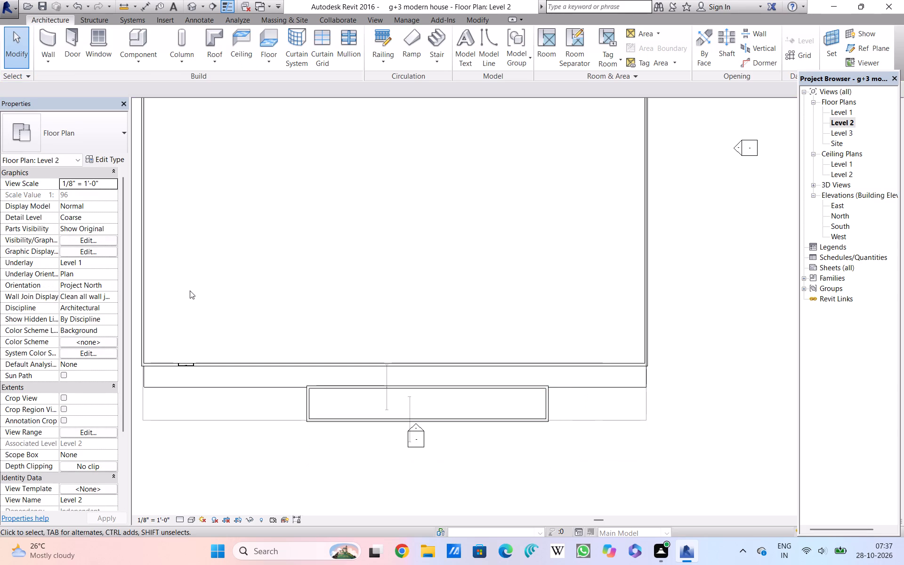
key("Escape")
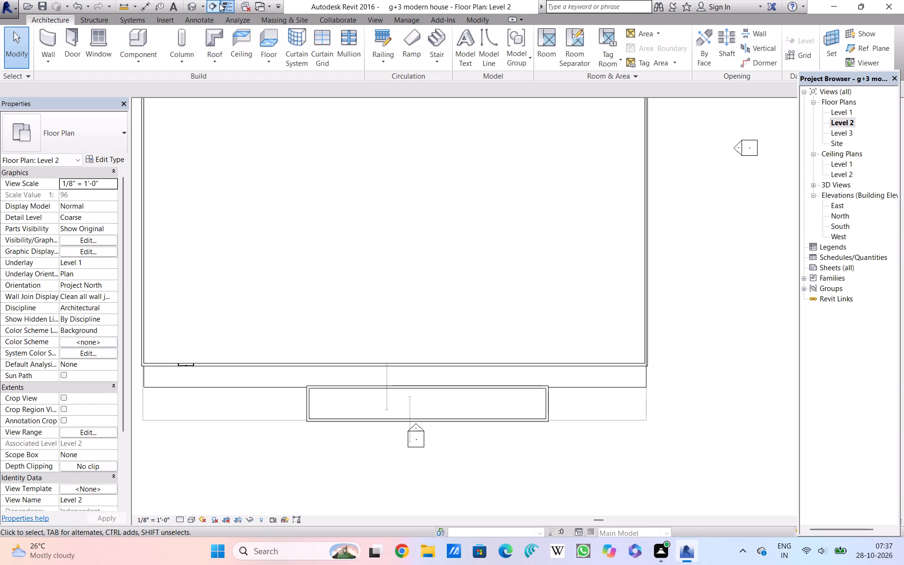
Set the unconnected height of the new rectangle's two long walls to 10' in the 3D view.
left_click(195, 5)
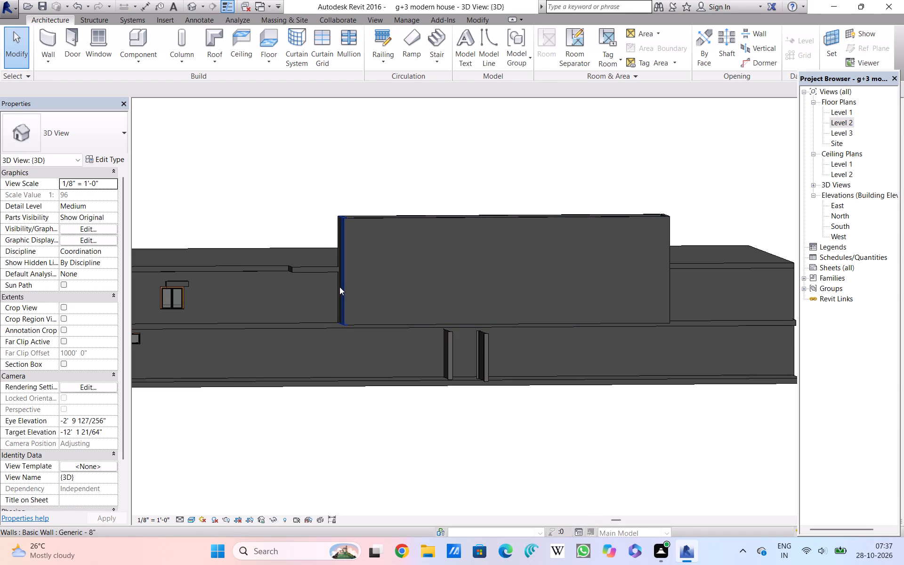
left_click(365, 218)
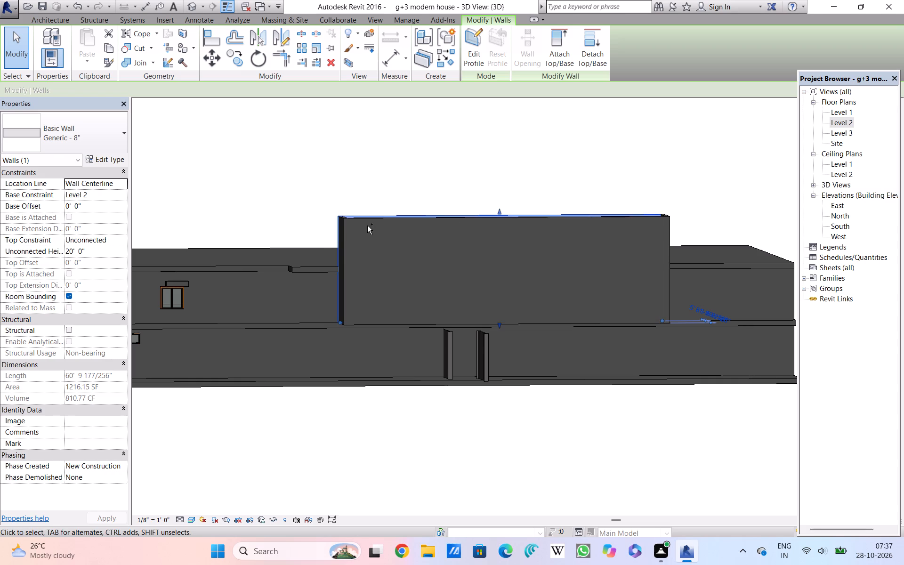
left_click(370, 222, "ctrl")
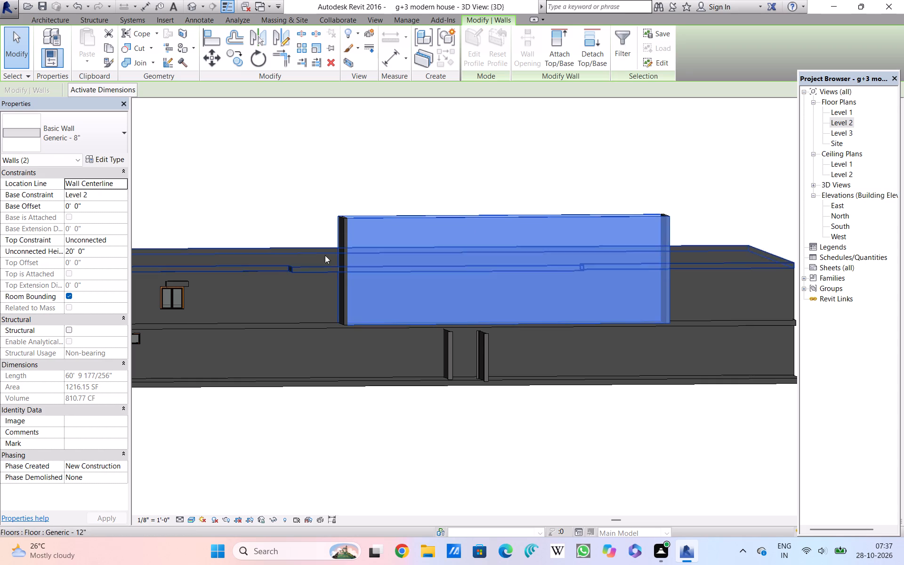
left_click(85, 252)
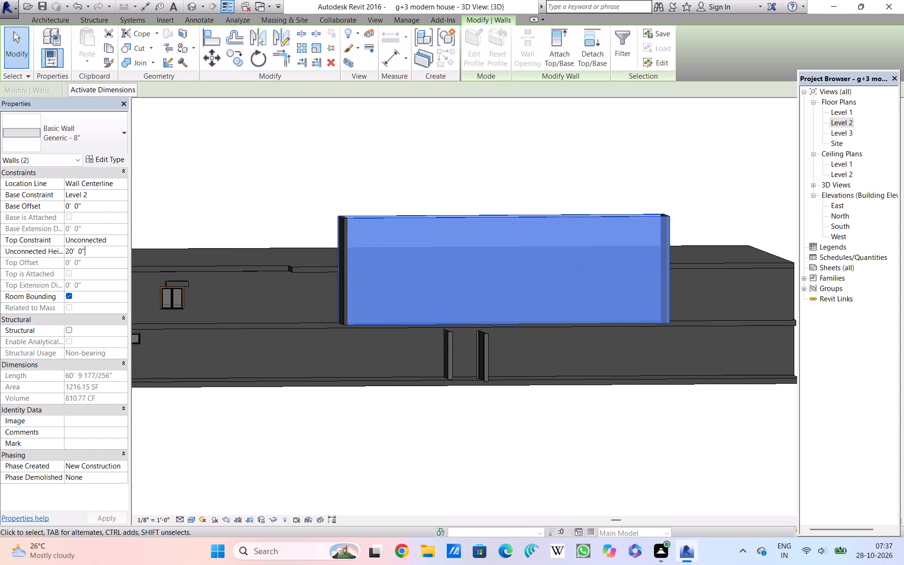
left_click_drag(85, 252, 61, 249)
key("BackSpace")
type("10'")
key("Return")
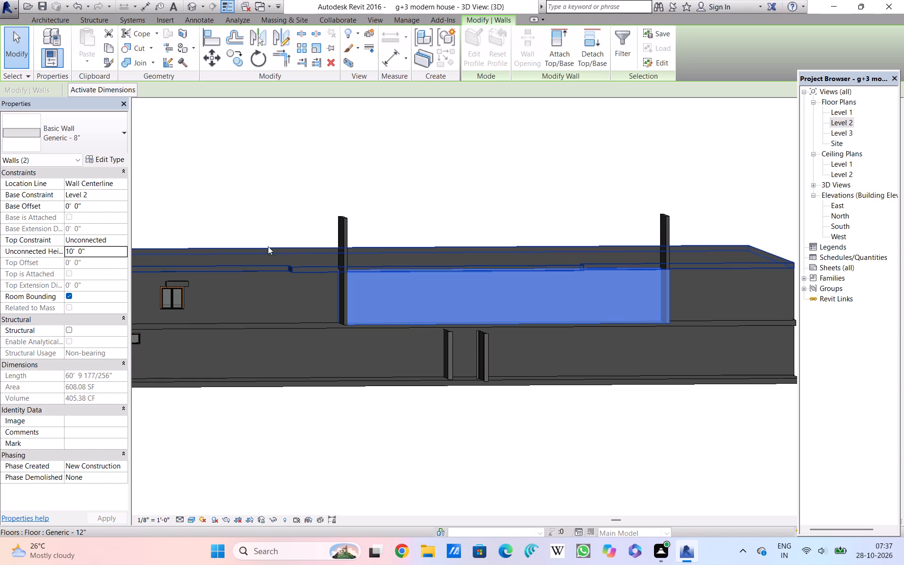
Set the unconnected height of the new rectangle's two short end walls to 10'.
left_click(344, 242)
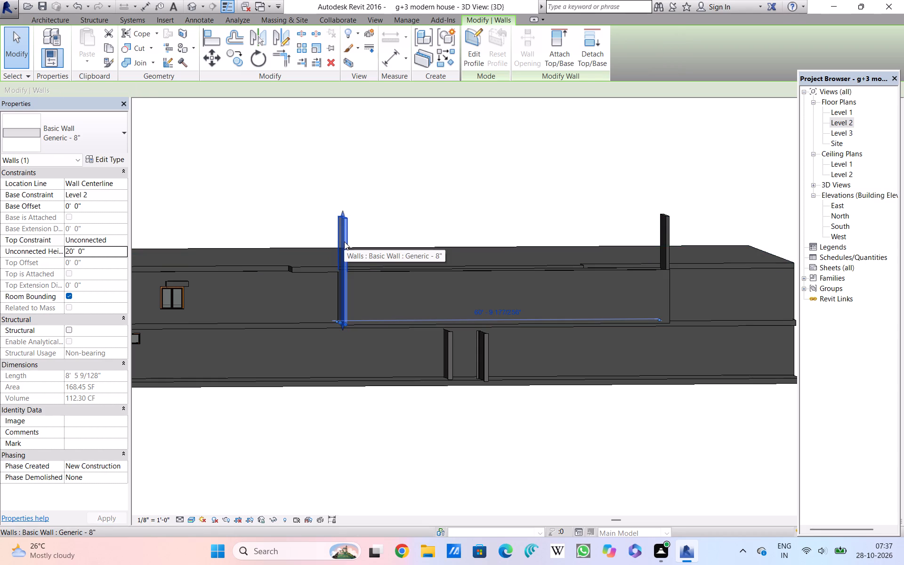
left_click(662, 234, "ctrl")
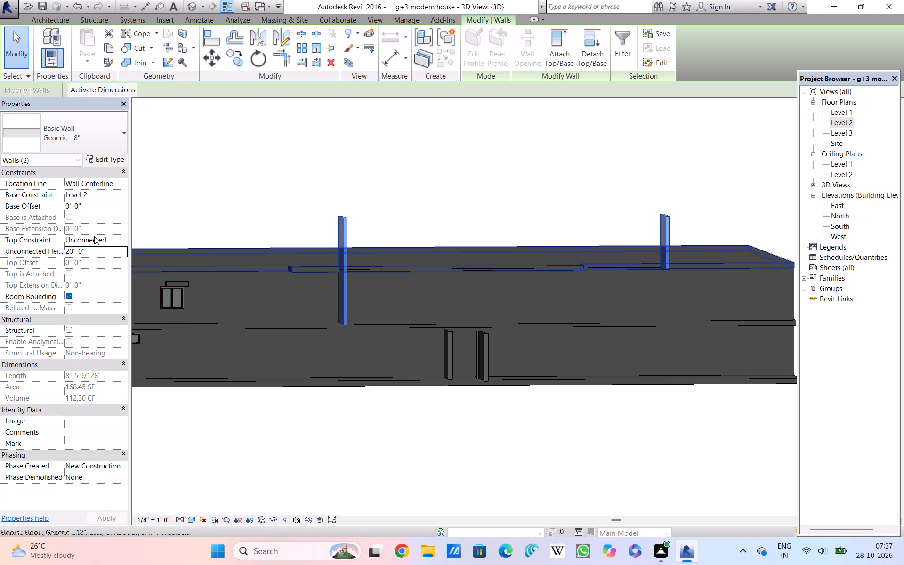
left_click(87, 248)
left_click_drag(87, 248, 40, 257)
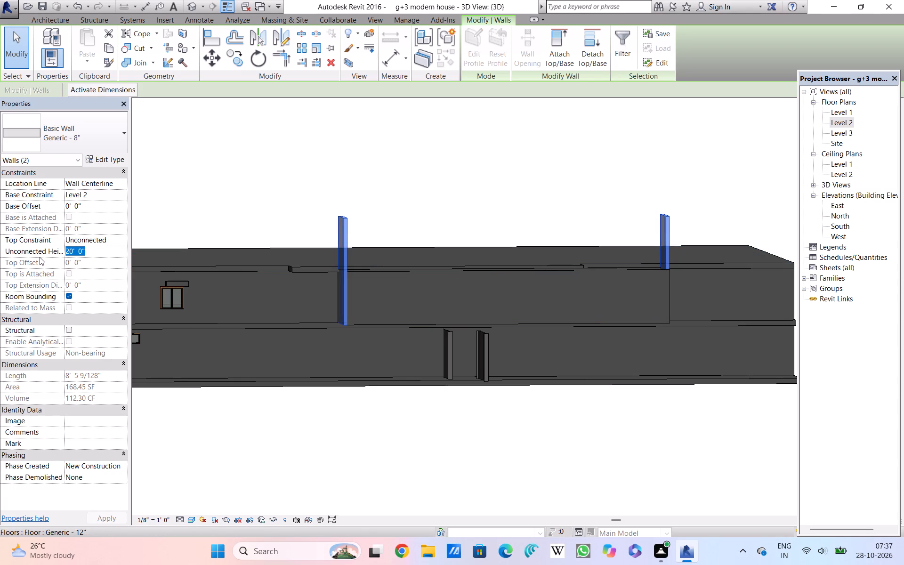
key("BackSpace")
type("10'")
key("Return")
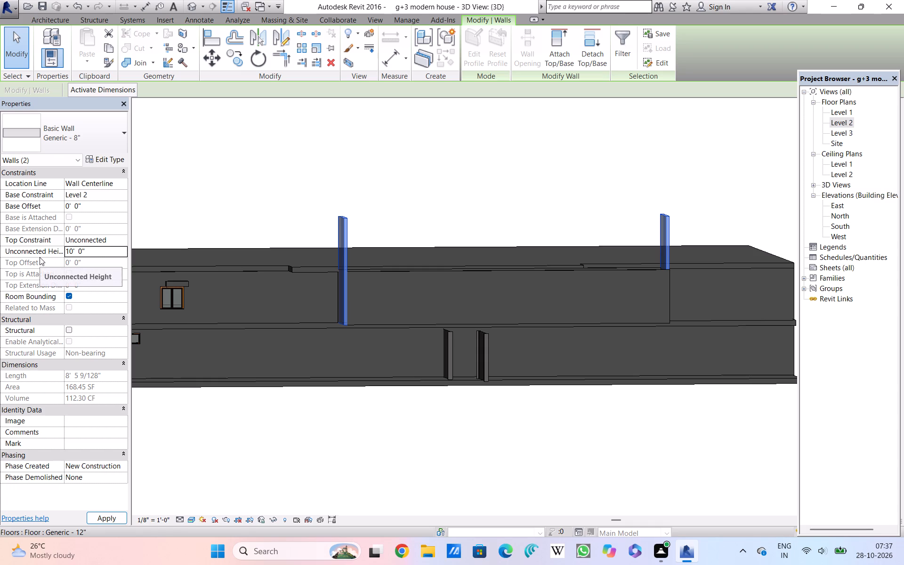
left_click(209, 185)
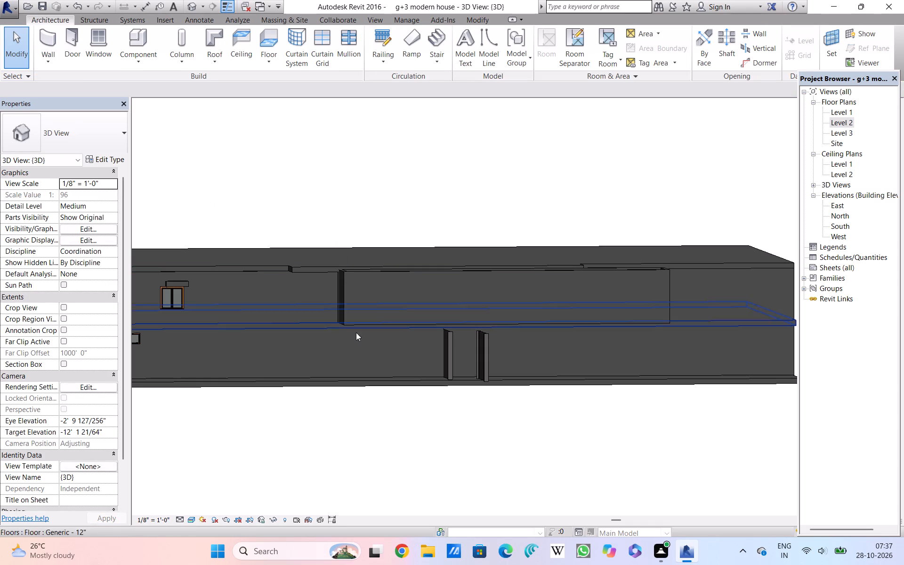
Delete the inner long wall of the projecting Level 2 rectangle, the one against the front slab's edge.
scroll(353, 308, "down", 2)
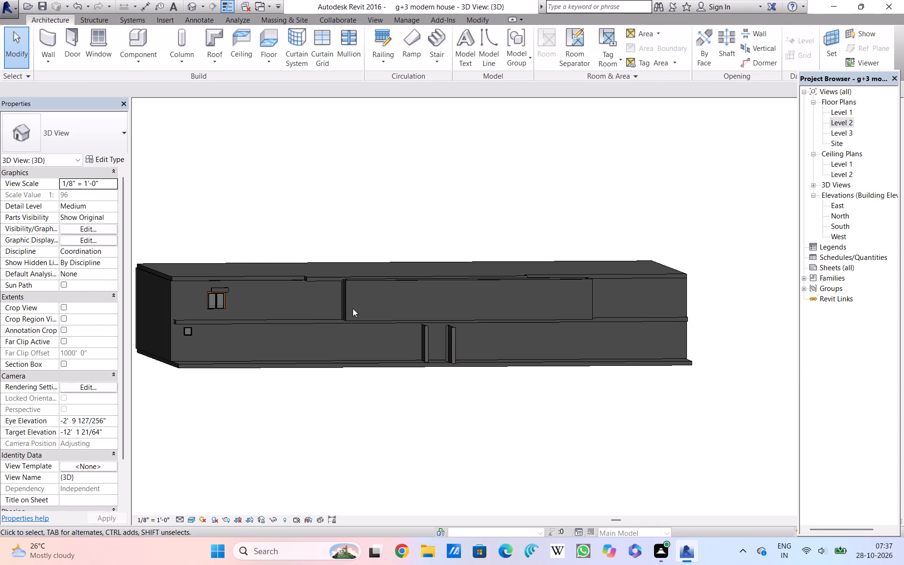
scroll(353, 308, "down", 1, "shift")
middle_click_drag(353, 308, 326, 403, "shift")
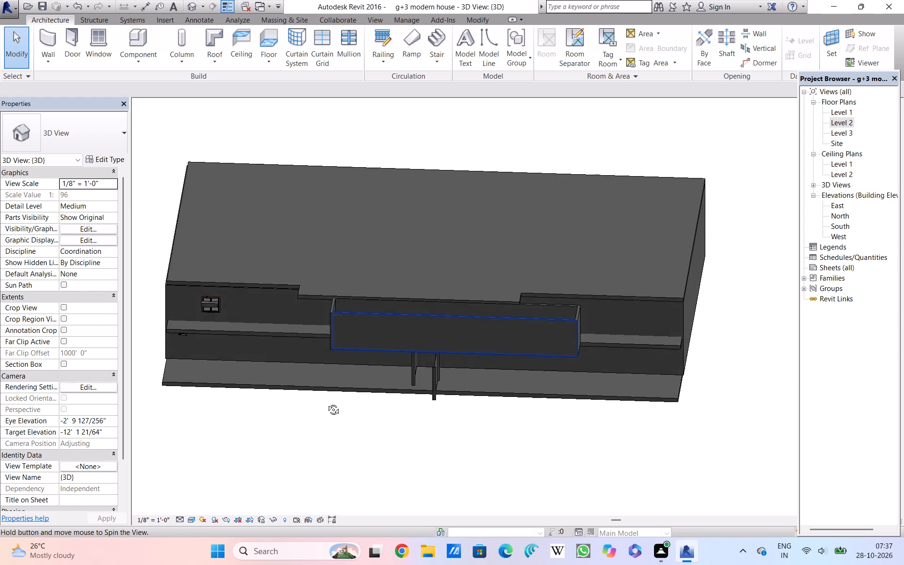
middle_click_drag(326, 403, 313, 412, "shift")
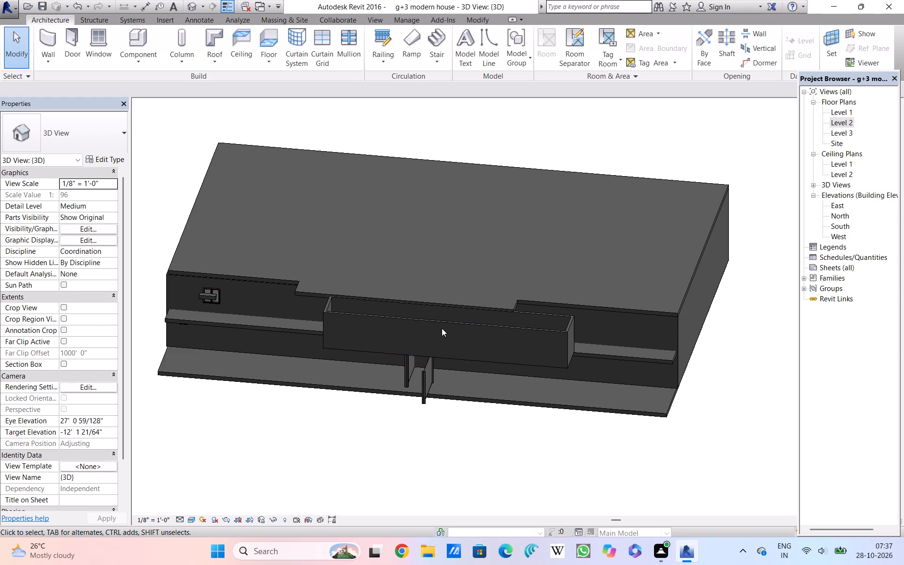
middle_click_drag(440, 330, 431, 339, "shift")
scroll(440, 330, "down", 1, "shift")
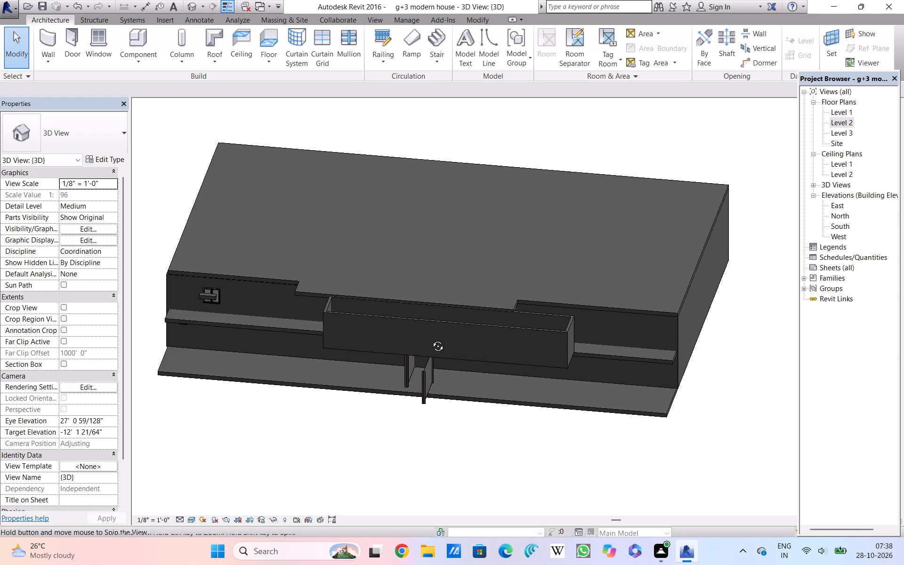
middle_click_drag(431, 339, 292, 357, "shift")
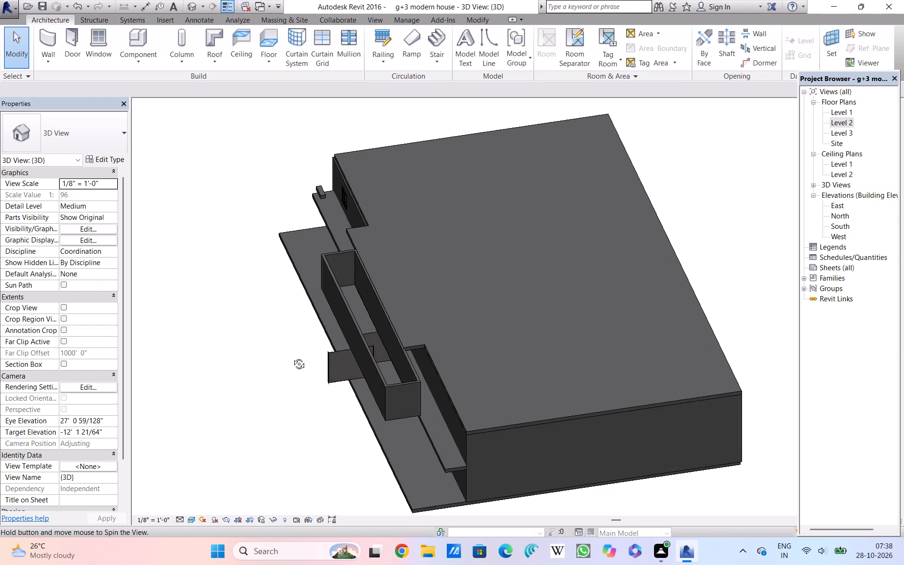
middle_click_drag(292, 357, 345, 357, "shift")
double_click(420, 327)
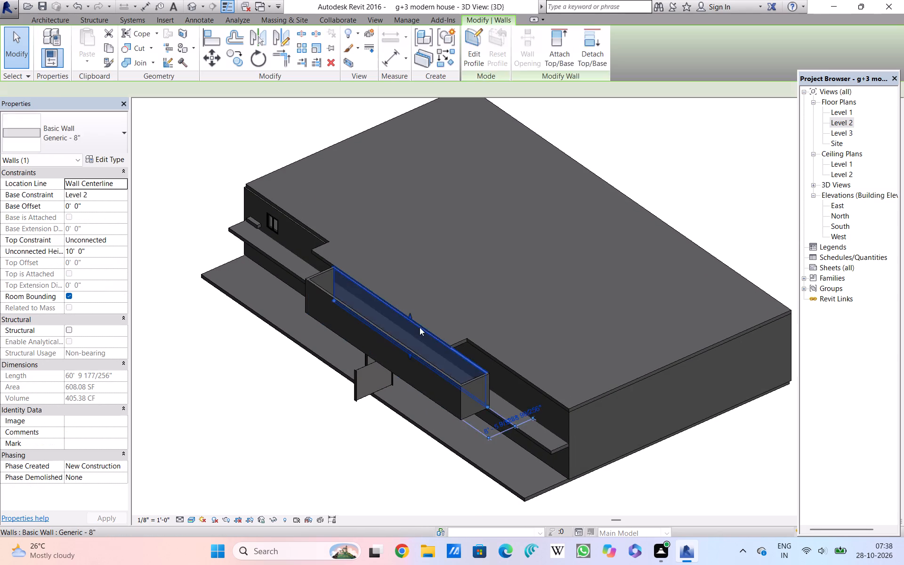
key("Delete")
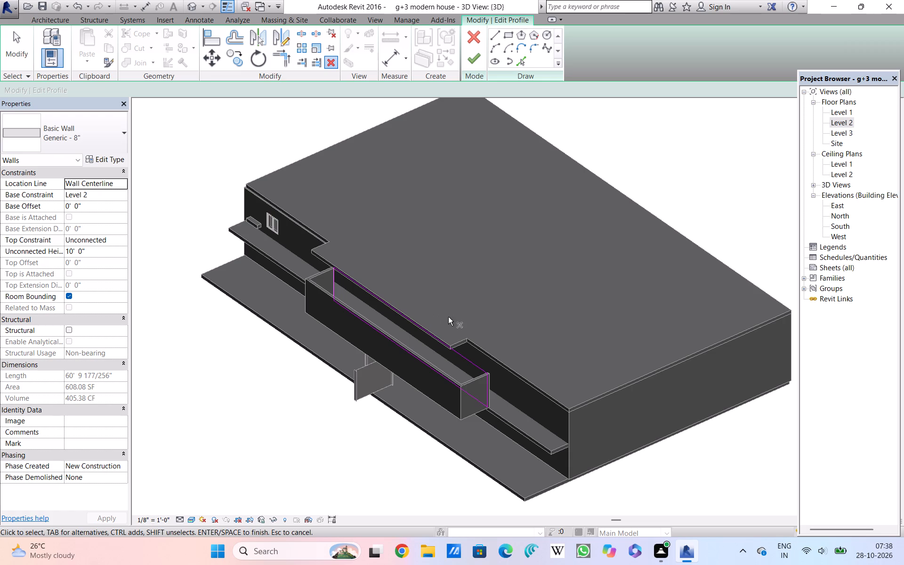
left_click(466, 37)
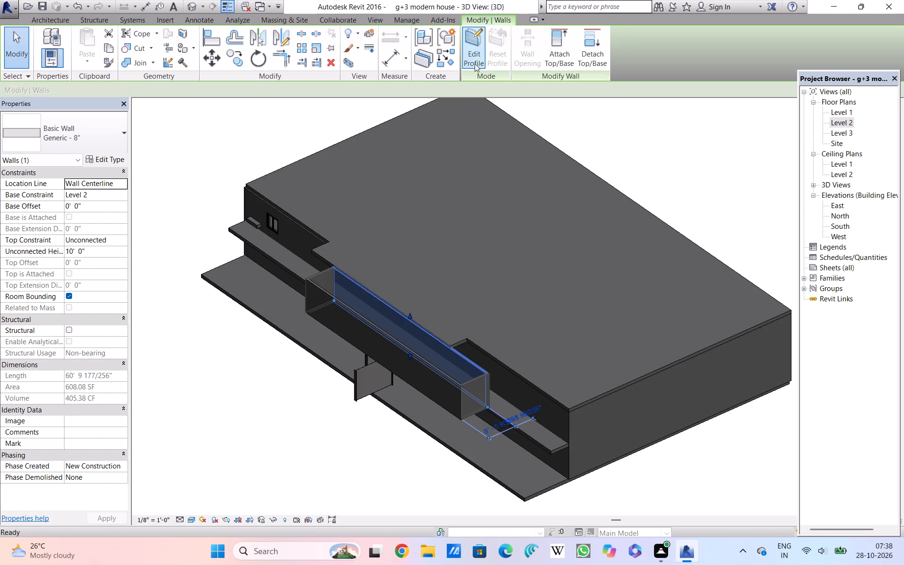
key("Delete")
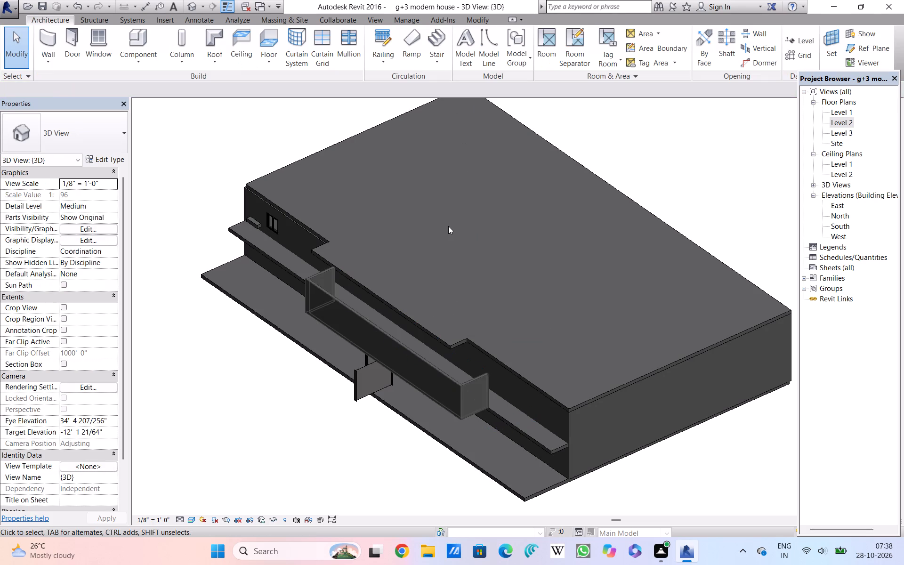
Edit the profile of the projecting volume's outer long wall, sketching an inset rectangle about 57' by 8'-6" inside its outline.
left_click(411, 358)
left_click(470, 47)
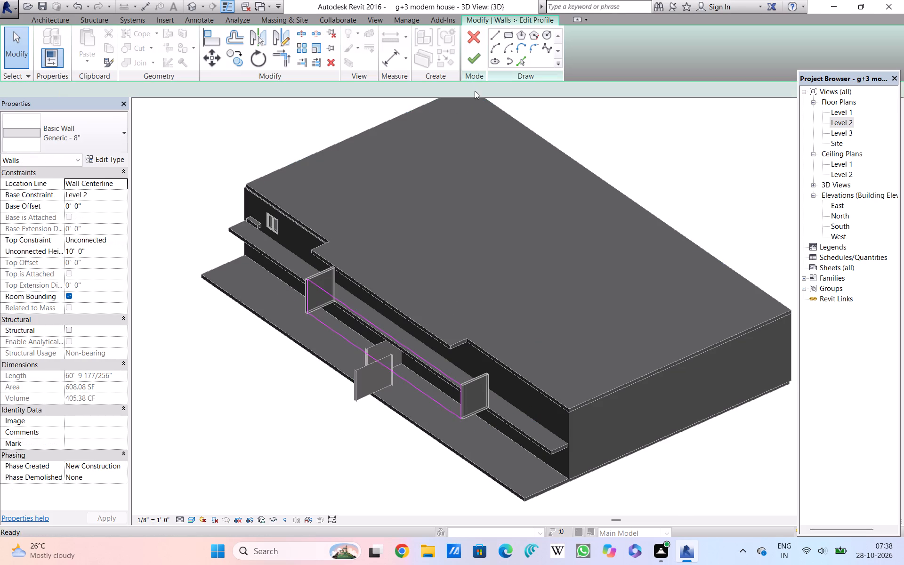
middle_click_drag(471, 293, 501, 252)
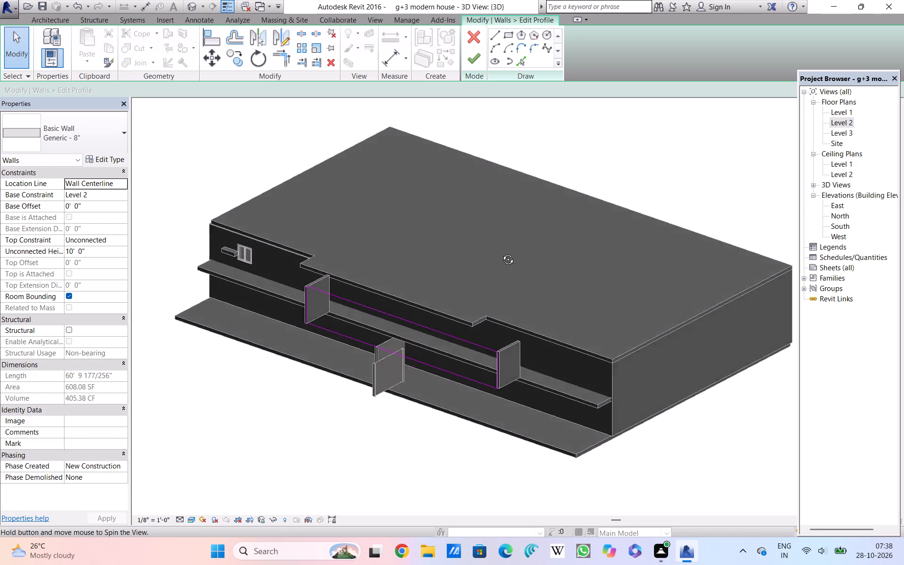
middle_click_drag(501, 252, 554, 243)
middle_click_drag(501, 254, 528, 232, "shift")
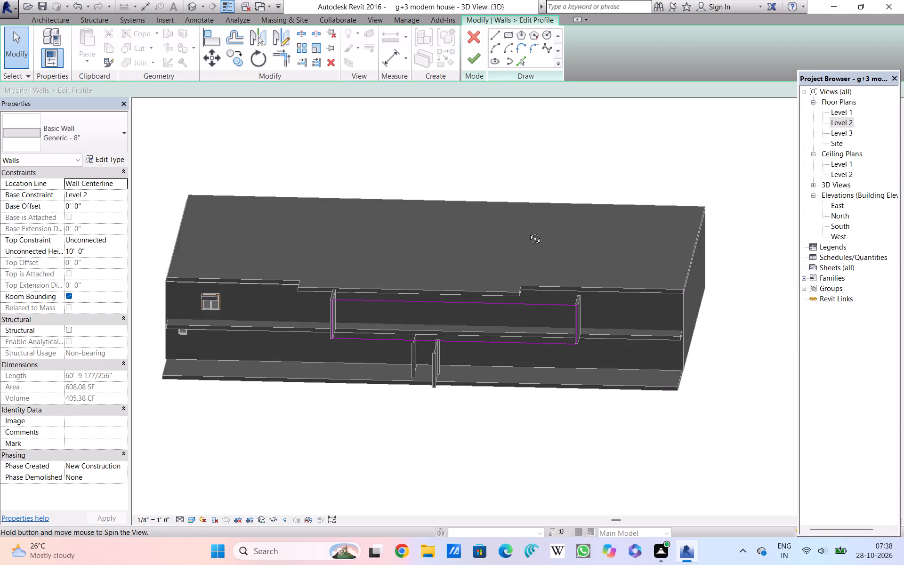
middle_click_drag(528, 232, 550, 223, "shift")
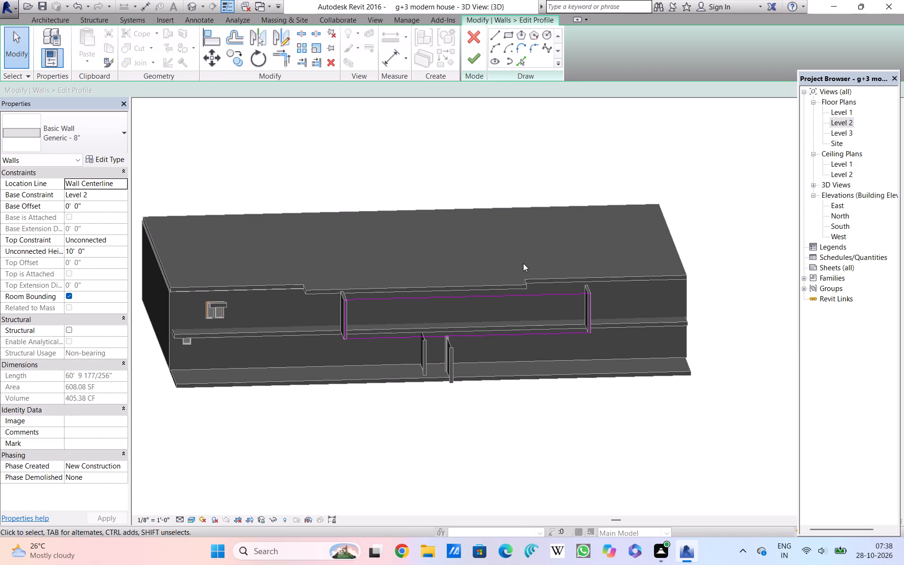
scroll(523, 263, "up", 3)
middle_click_drag(524, 263, 523, 238, "shift")
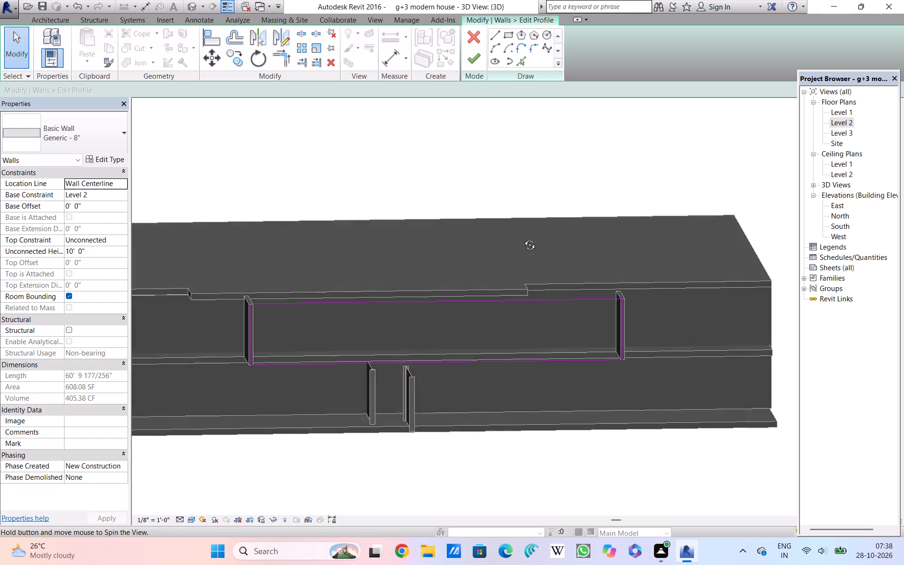
middle_click_drag(523, 238, 526, 217, "shift")
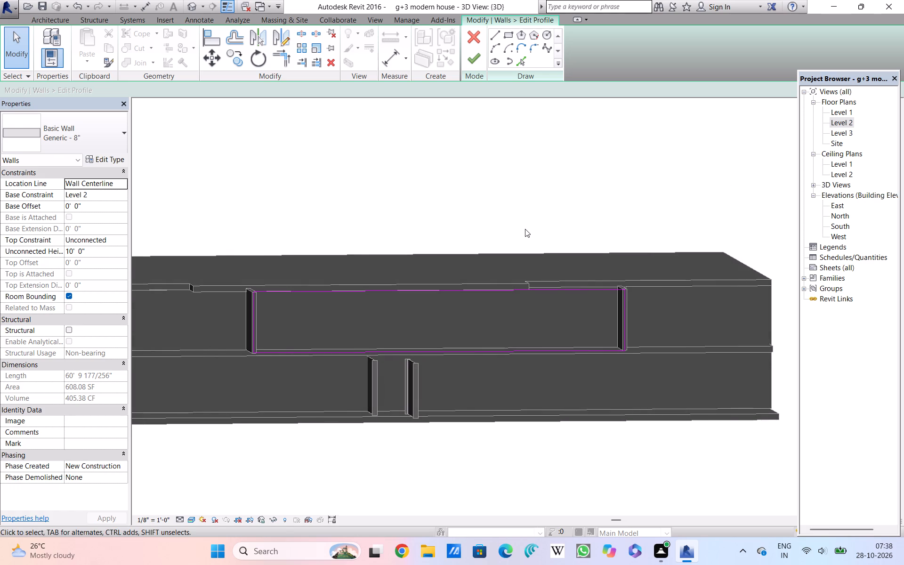
left_click(505, 31)
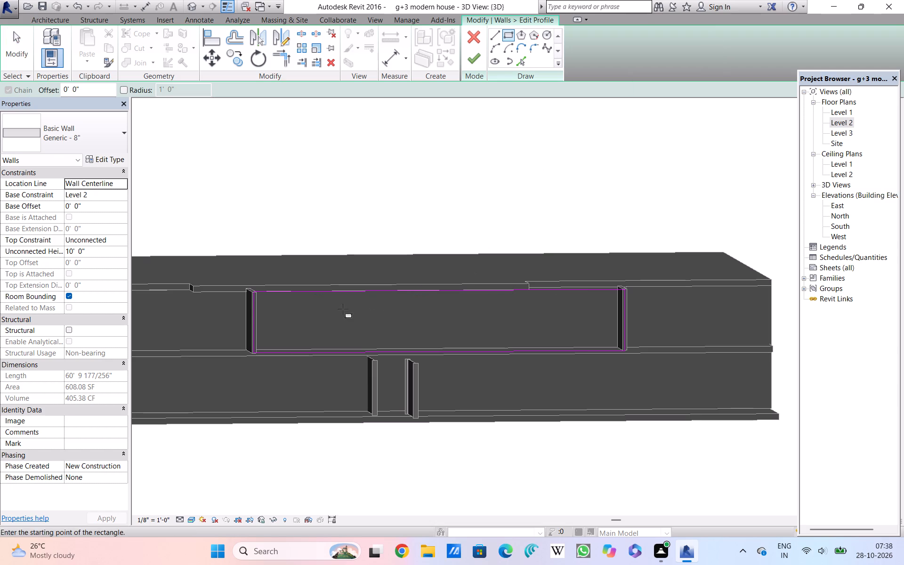
left_click(264, 299)
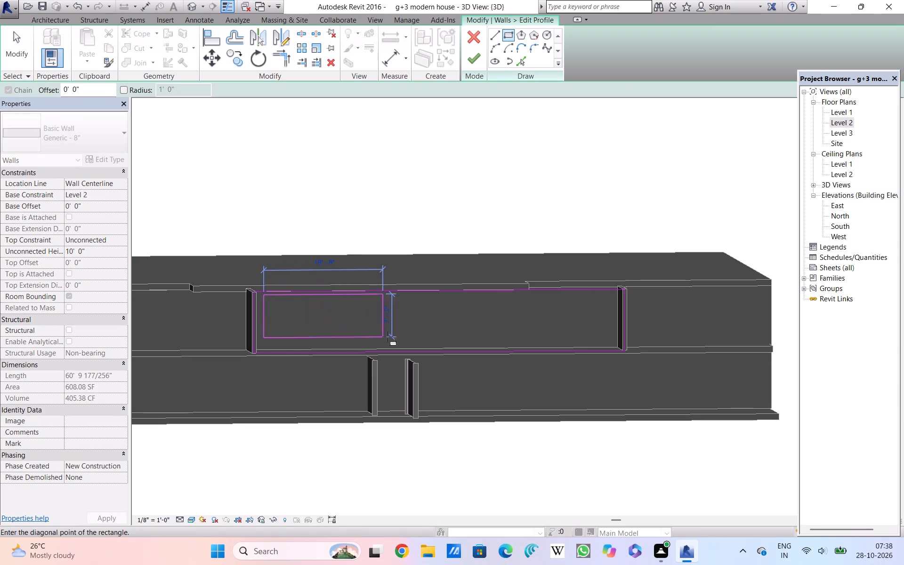
left_click(612, 343)
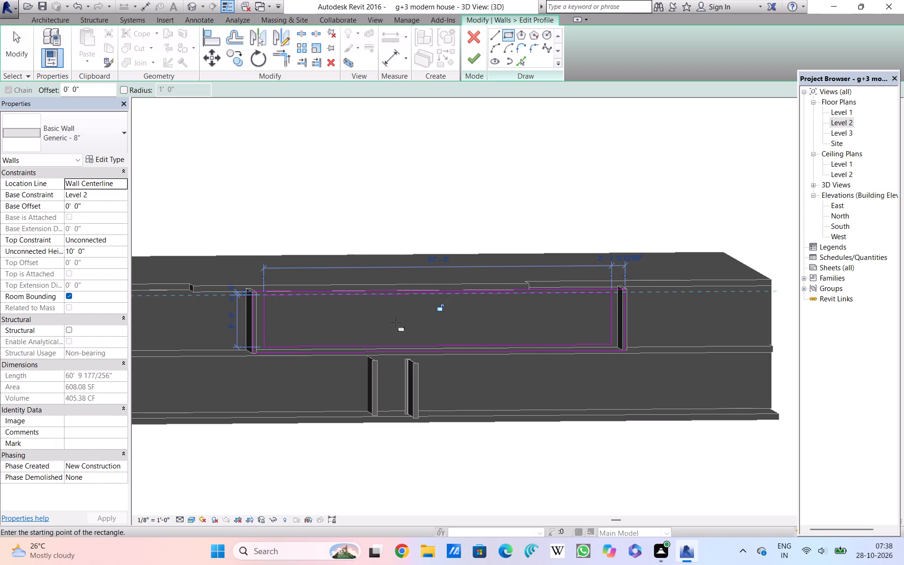
Draw a vertical profile line between the inset rectangle's top and bottom edges, 1' in from its left edge.
scroll(280, 301, "up", 7)
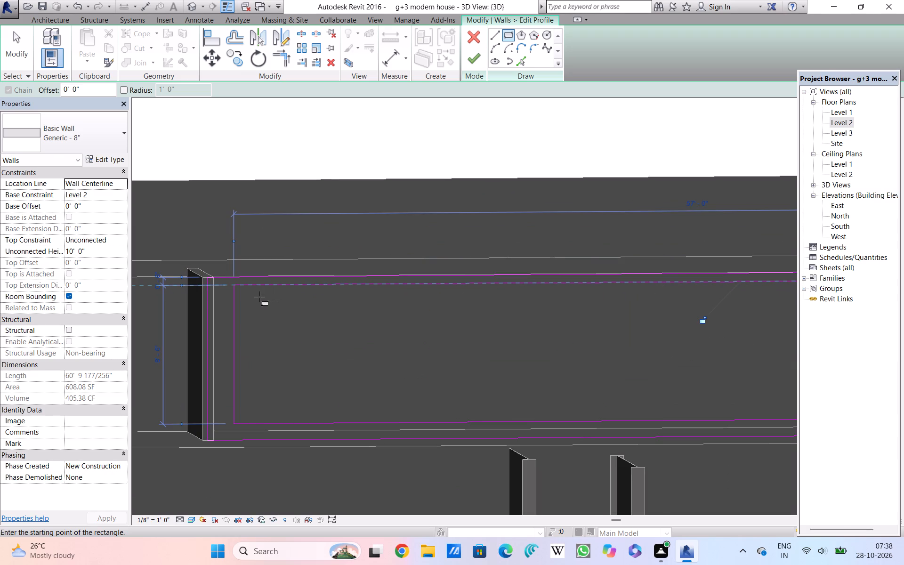
left_click(493, 39)
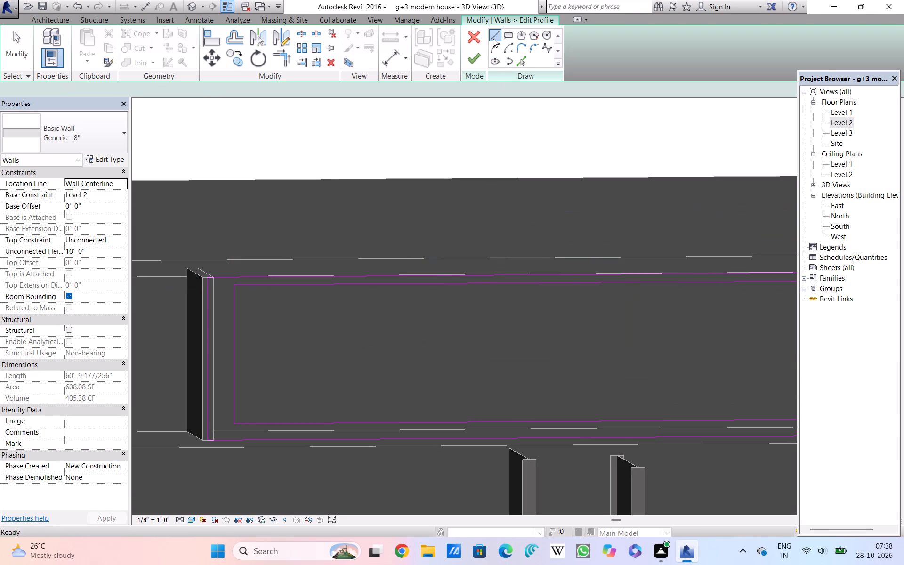
left_click(247, 286)
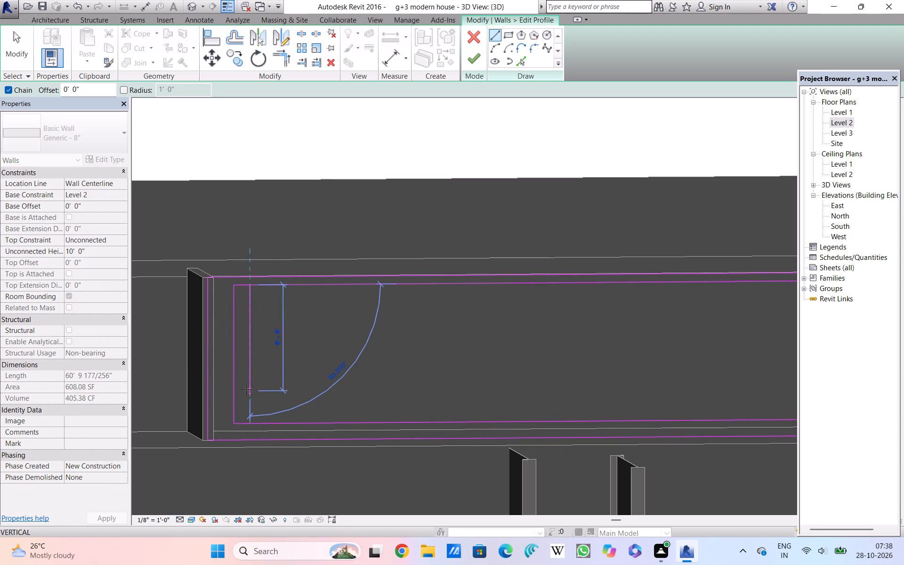
left_click(248, 423)
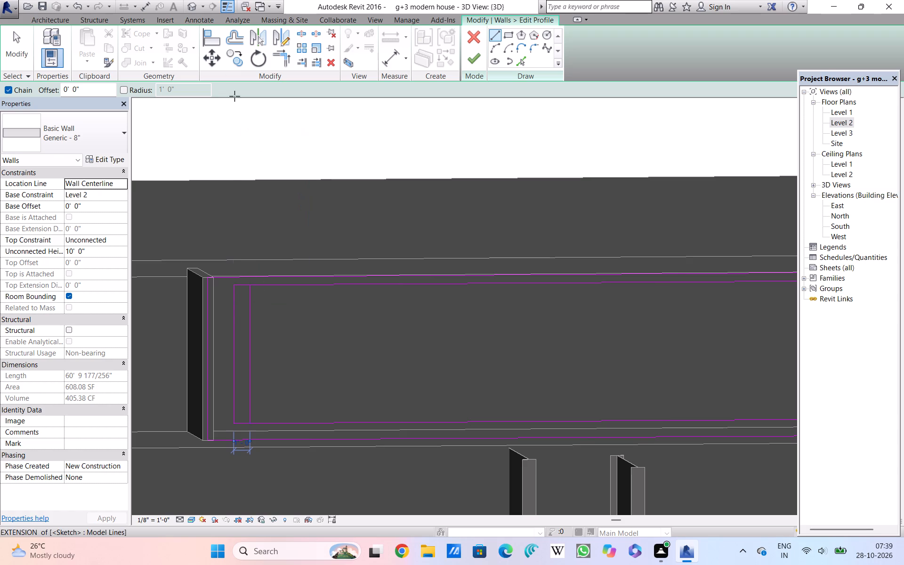
Copy the vertical profile line 1' to the right along the inset rectangle's bottom edge.
left_click(234, 56)
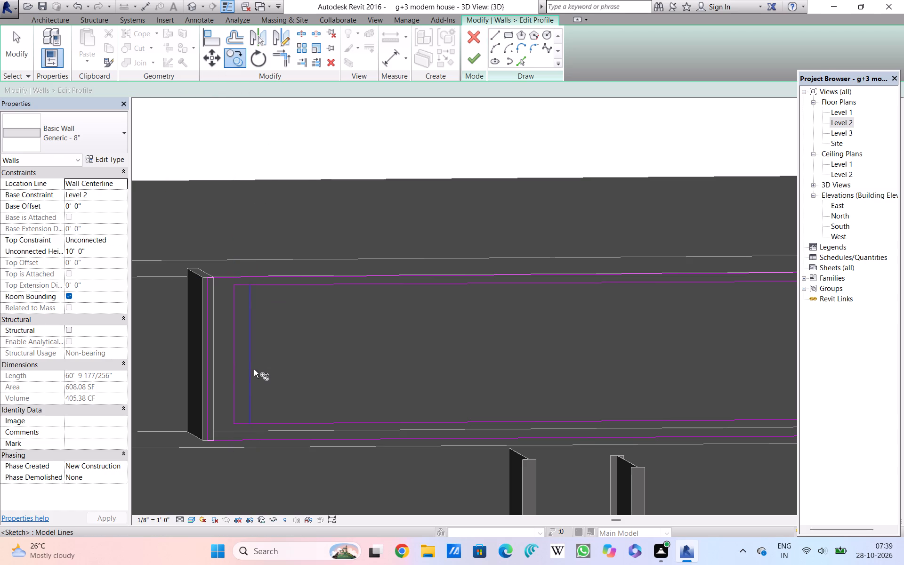
left_click(251, 364)
left_click(267, 364)
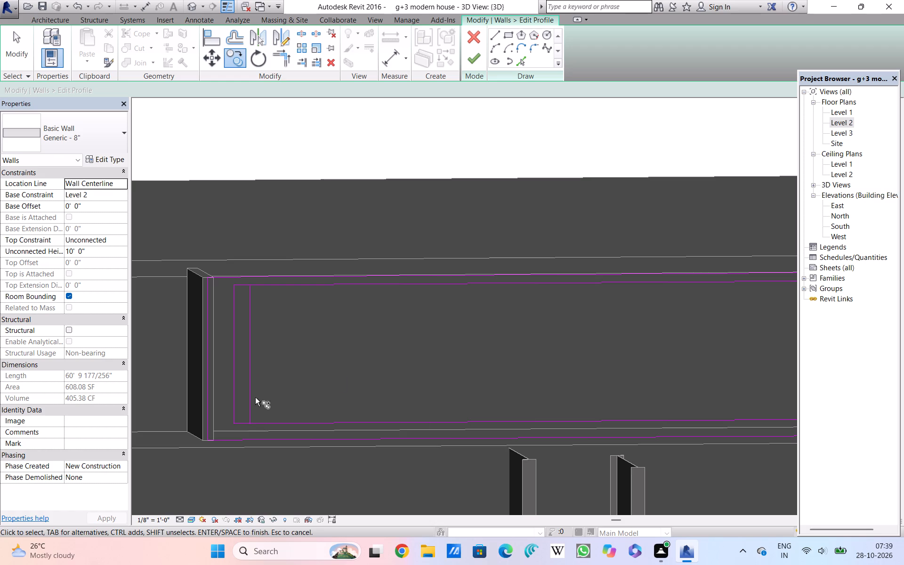
left_click(253, 400)
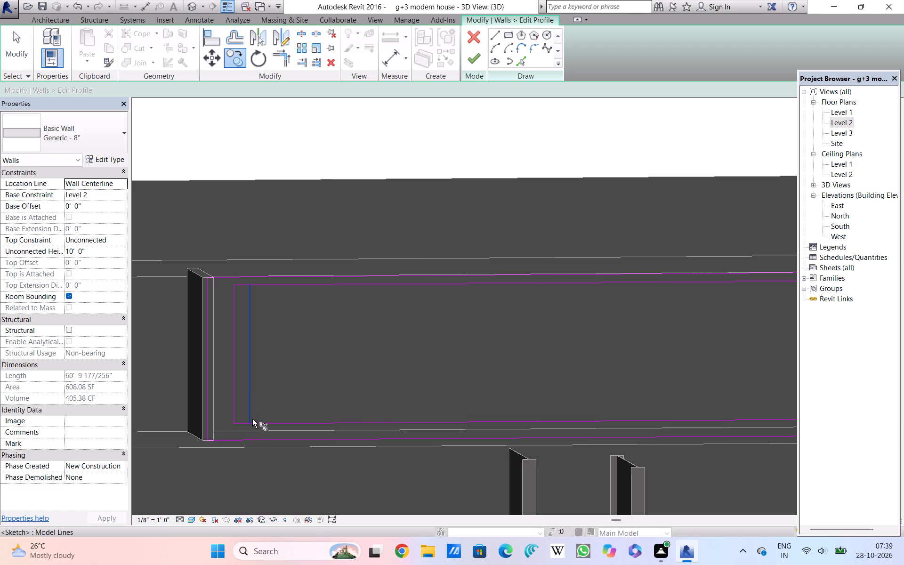
left_click(250, 412)
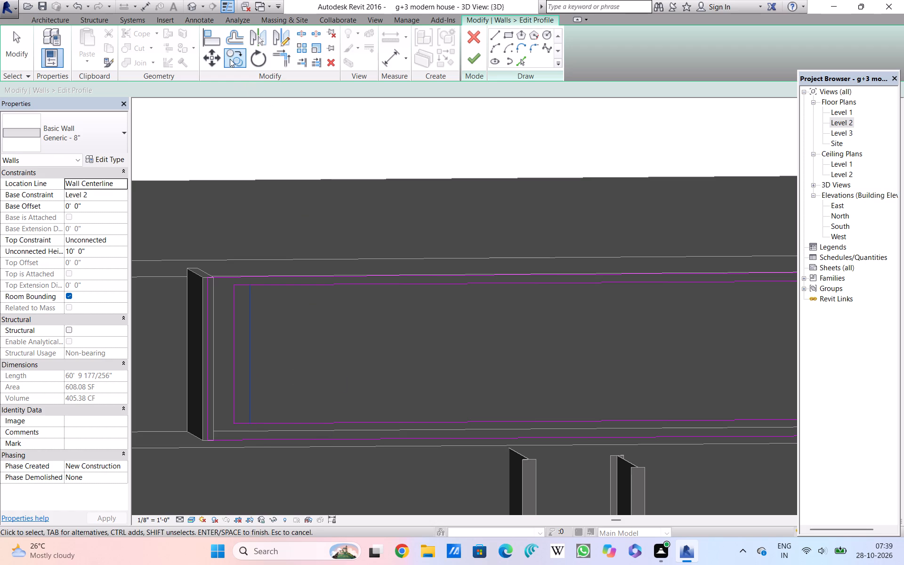
left_click(229, 57)
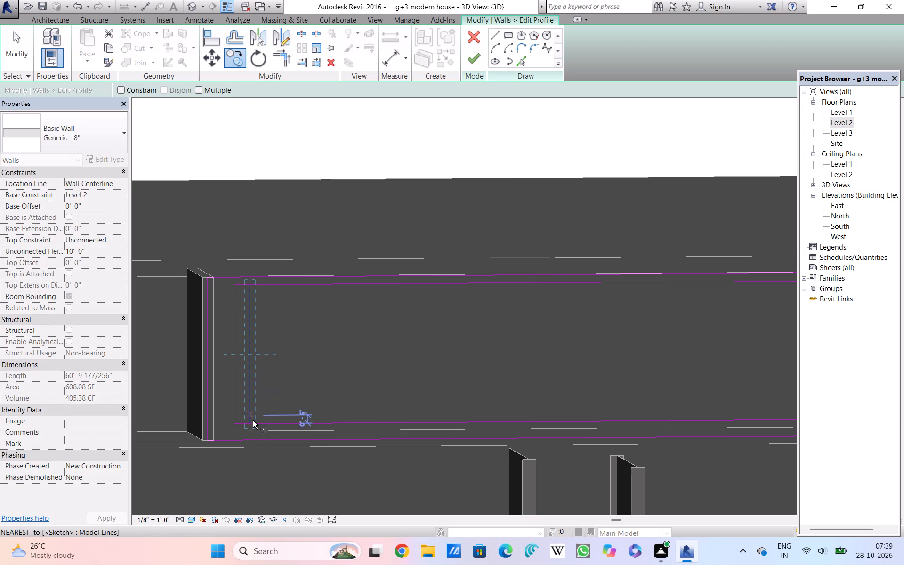
left_click(252, 426)
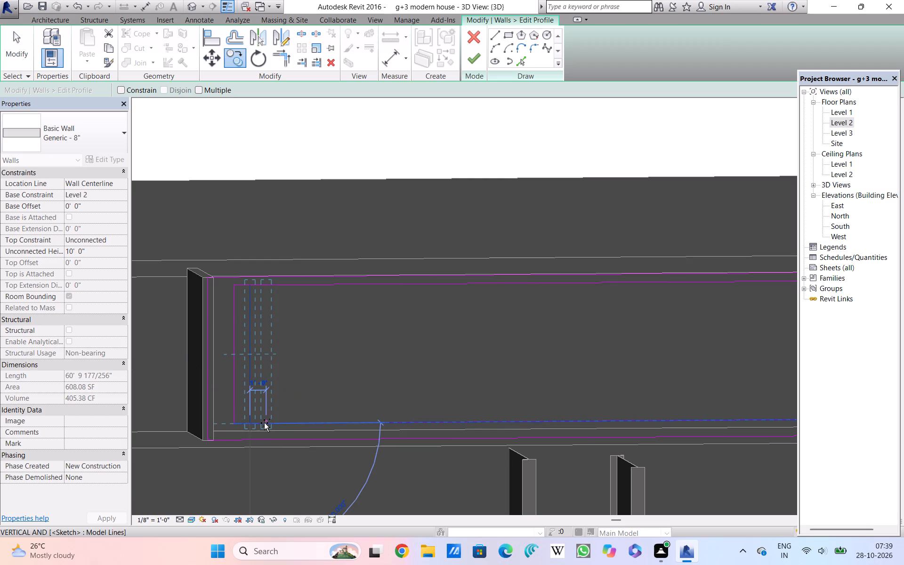
left_click(264, 423)
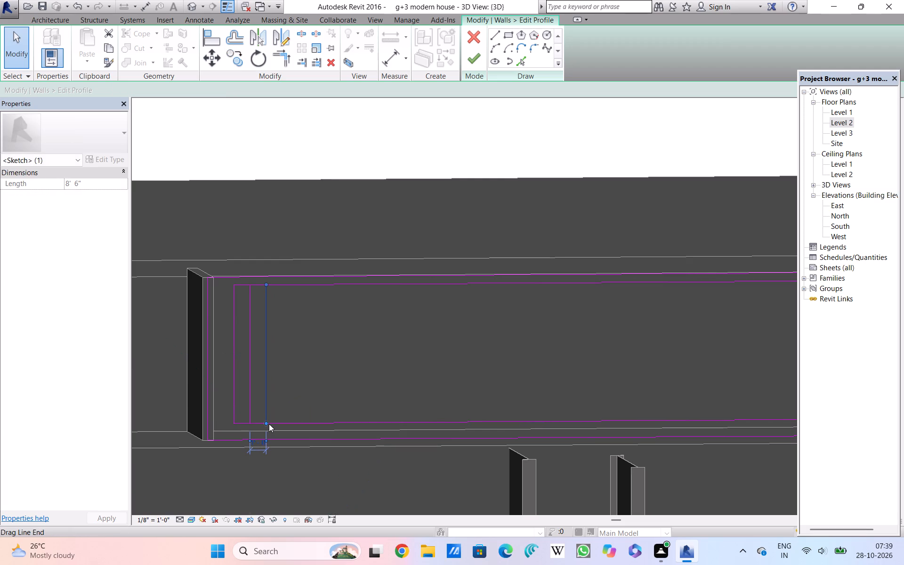
Make seven more copies of the last vertical profile line along the inset rectangle's bottom edge, about 1' to 1'-6" apart.
left_click(241, 58)
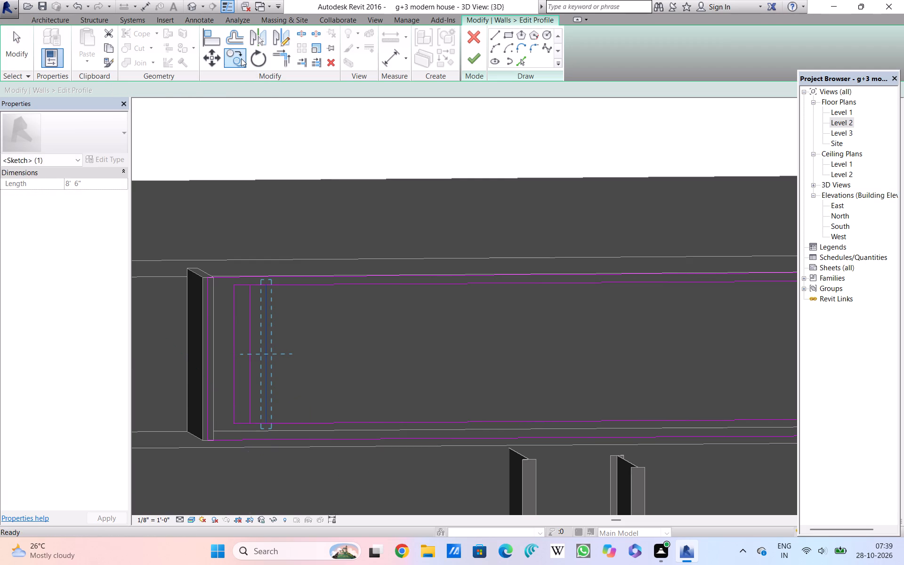
left_click(202, 91)
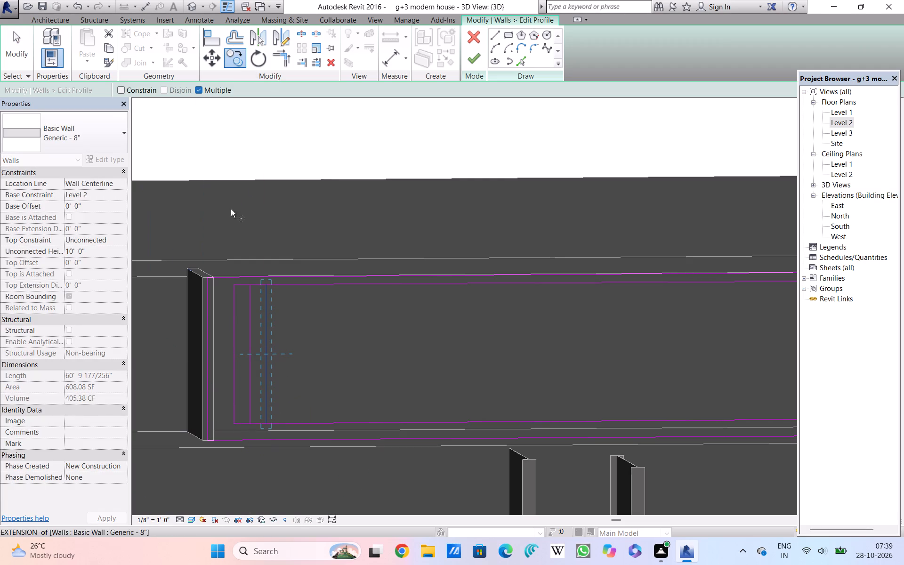
left_click(266, 422)
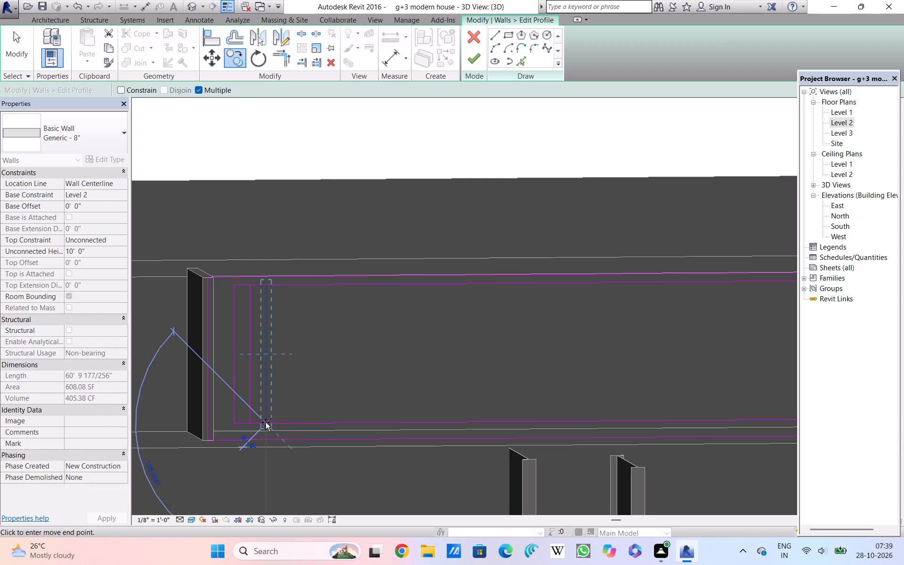
left_click(282, 424)
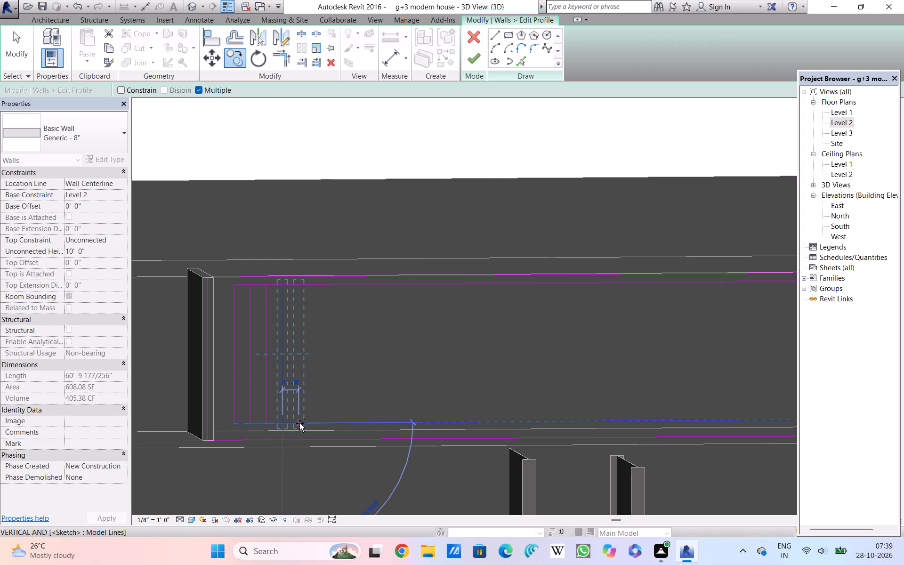
left_click(299, 423)
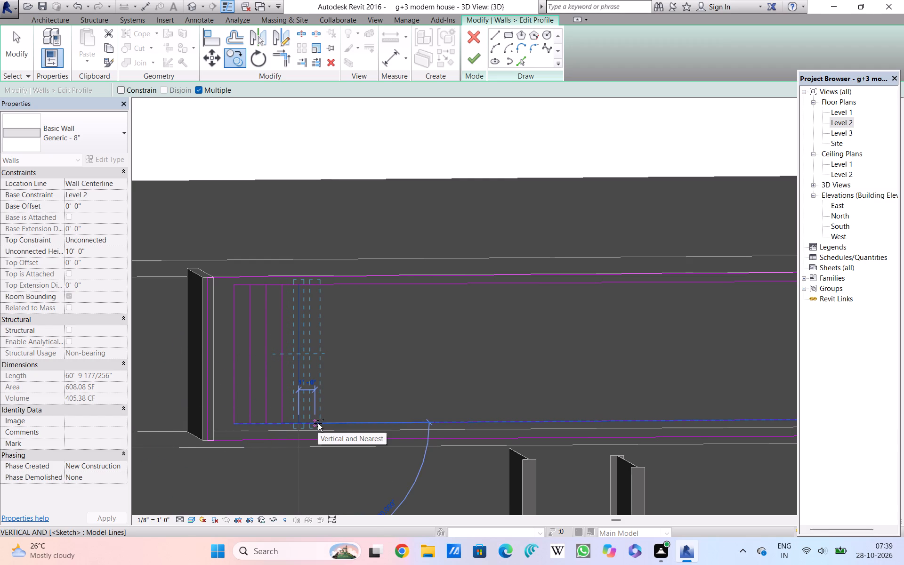
left_click(318, 423)
left_click(333, 420)
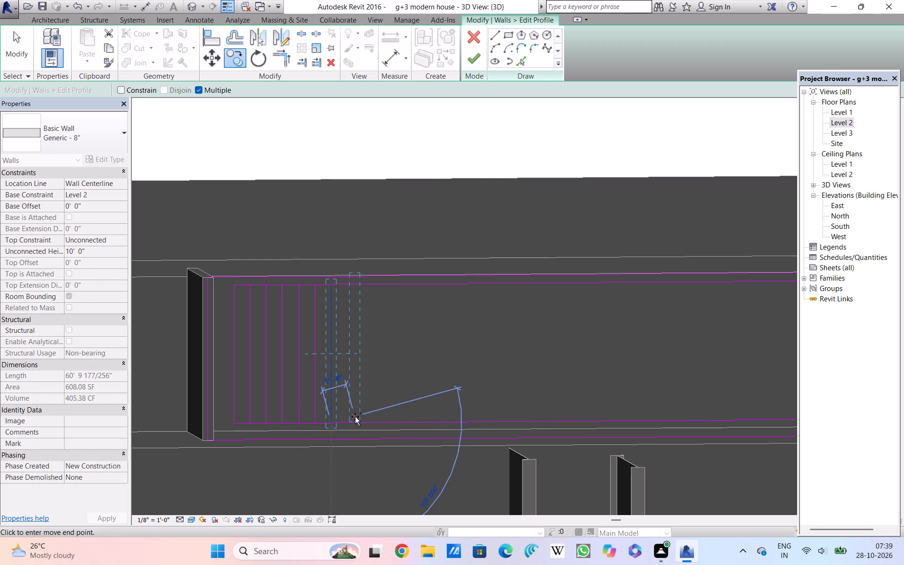
left_click(355, 417)
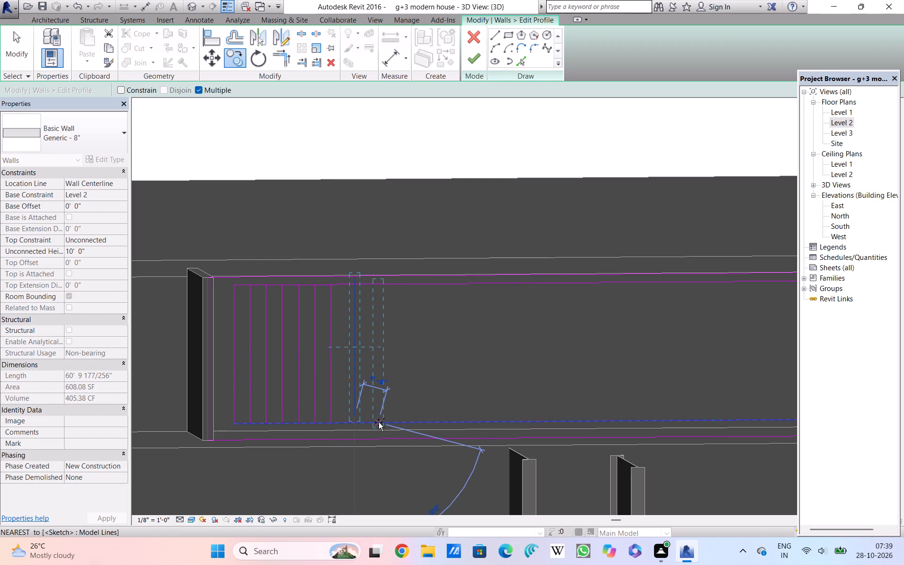
left_click(379, 422)
scroll(393, 408, "down", 2)
middle_click_drag(393, 408, 266, 374)
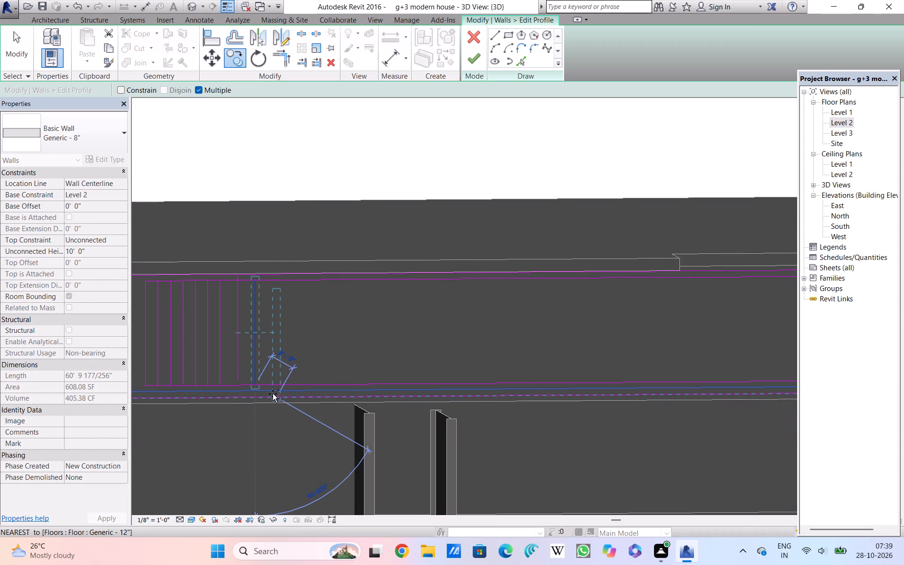
left_click(274, 389)
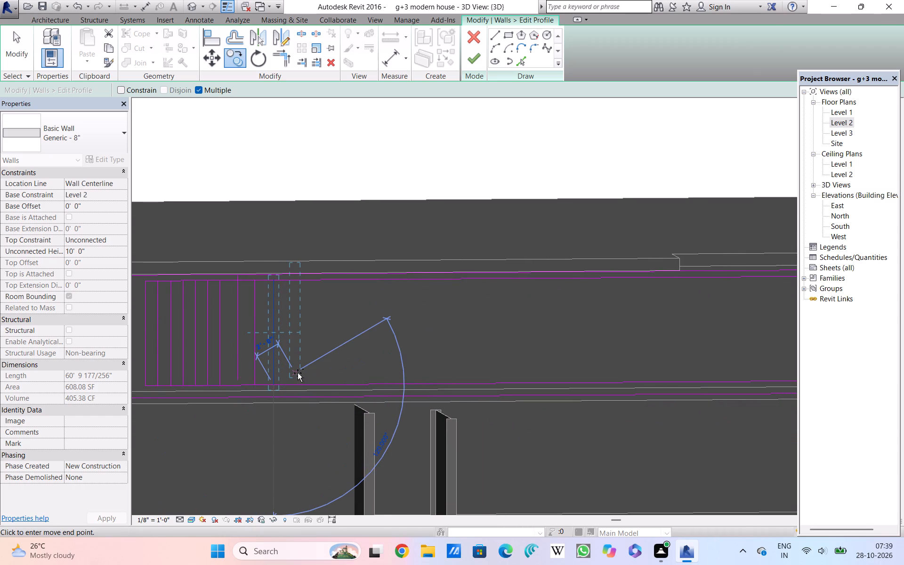
key("Escape")
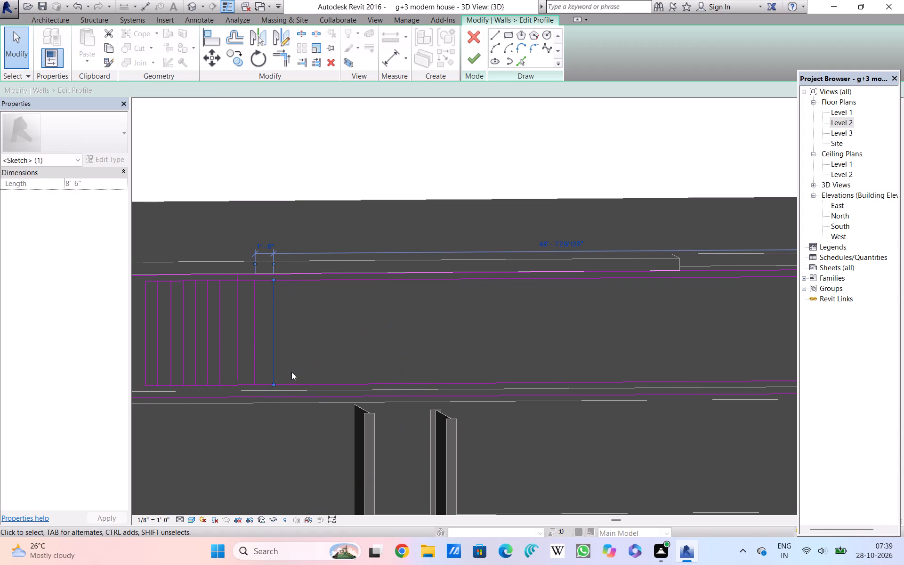
Stretch the ends of the vertically offset slat line to meet the inset rectangle's top and bottom edges, 8'-6" long.
left_click(234, 363)
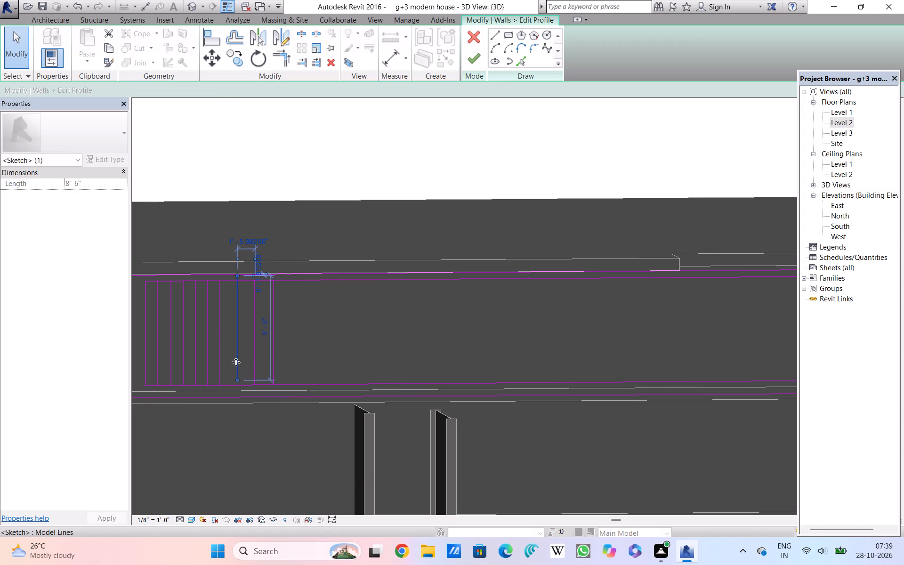
scroll(248, 383, "up", 7)
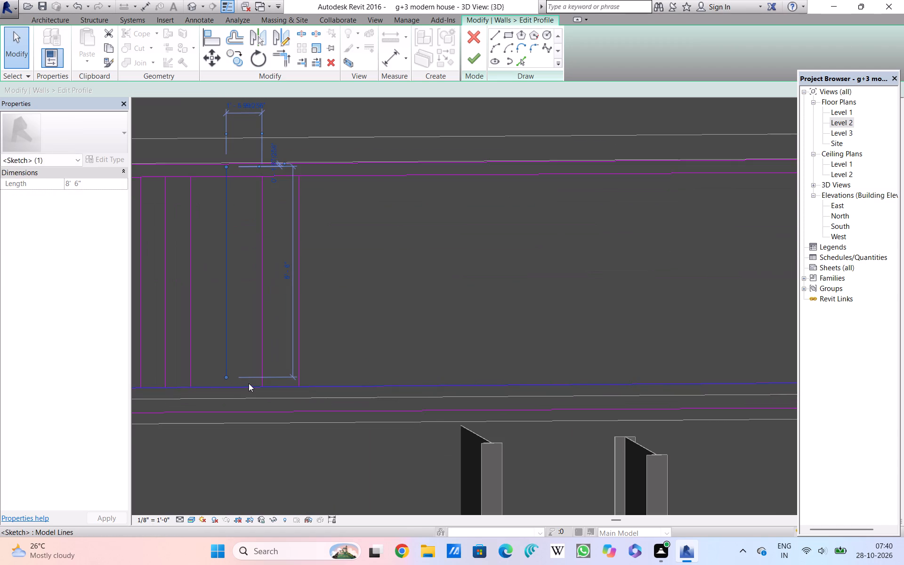
left_click_drag(218, 374, 216, 379)
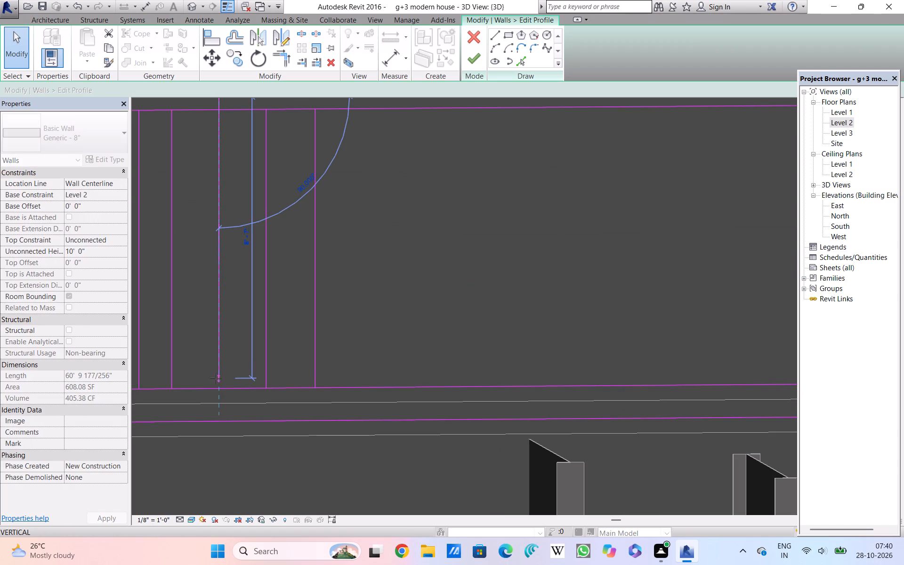
left_click_drag(216, 379, 215, 383)
left_click(216, 383)
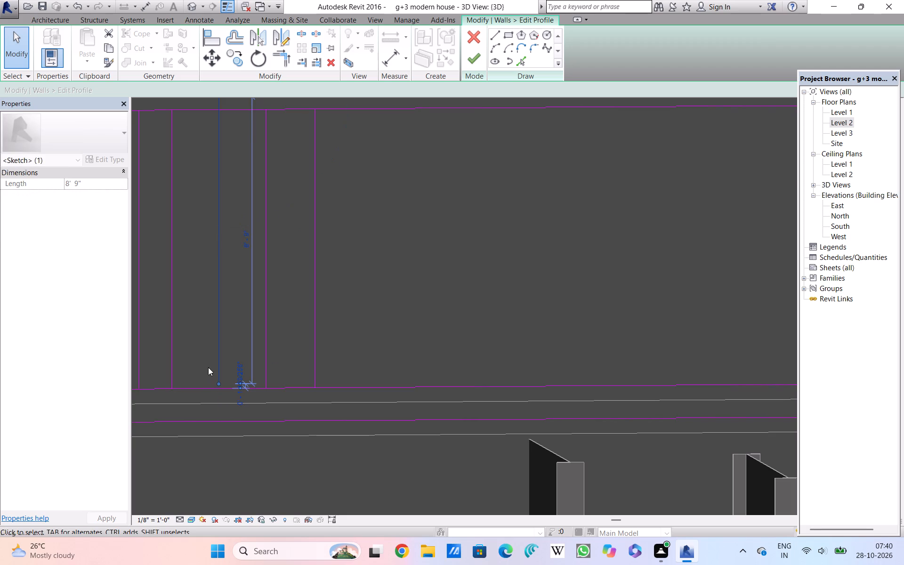
scroll(209, 362, "down", 3)
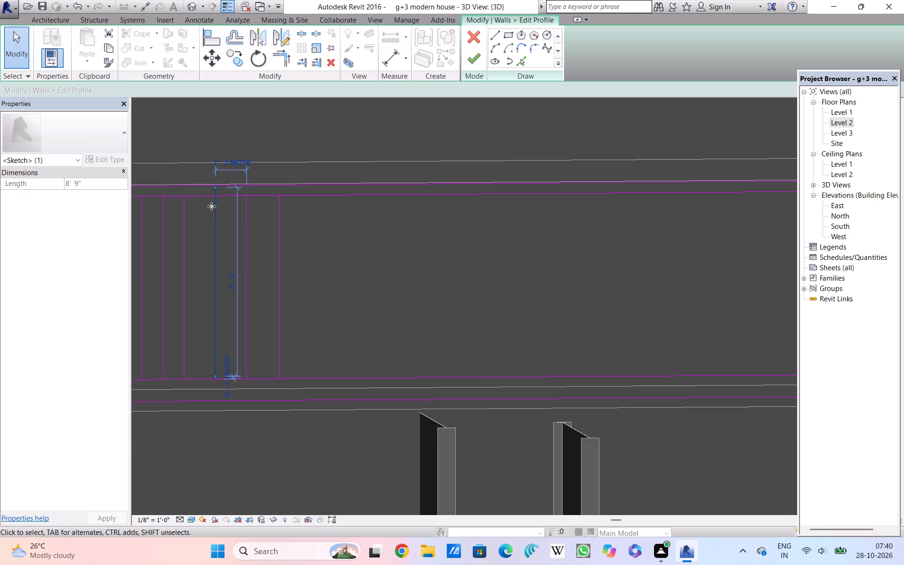
left_click_drag(215, 186, 215, 197)
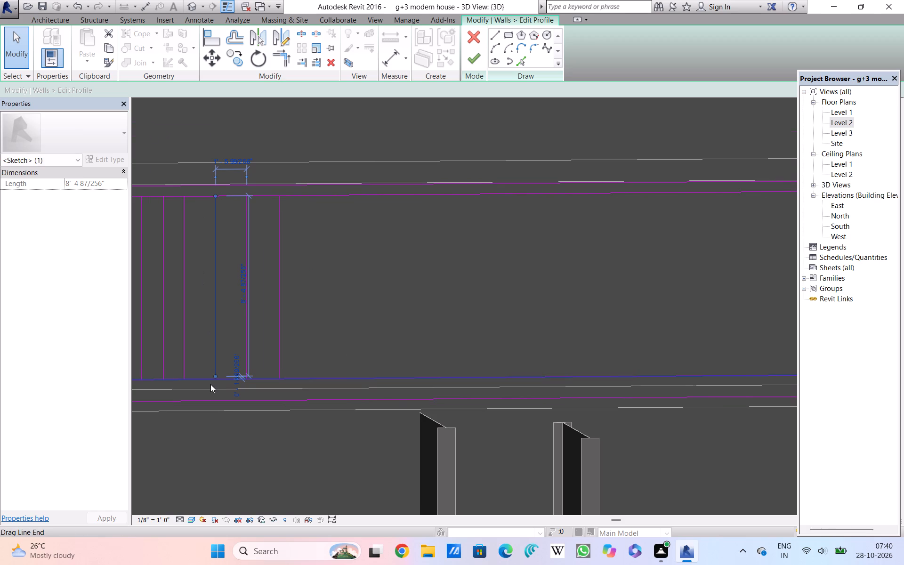
scroll(211, 384, "up", 5)
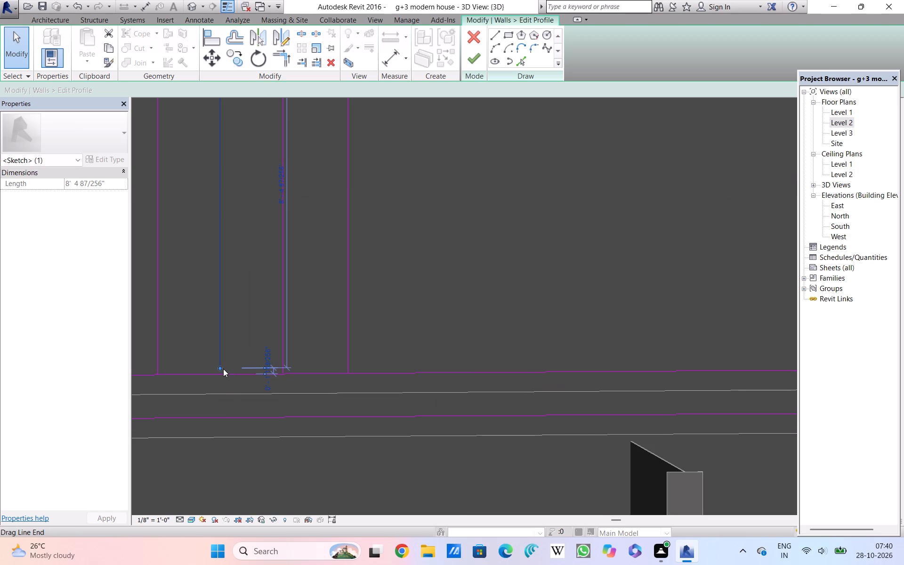
left_click(219, 369)
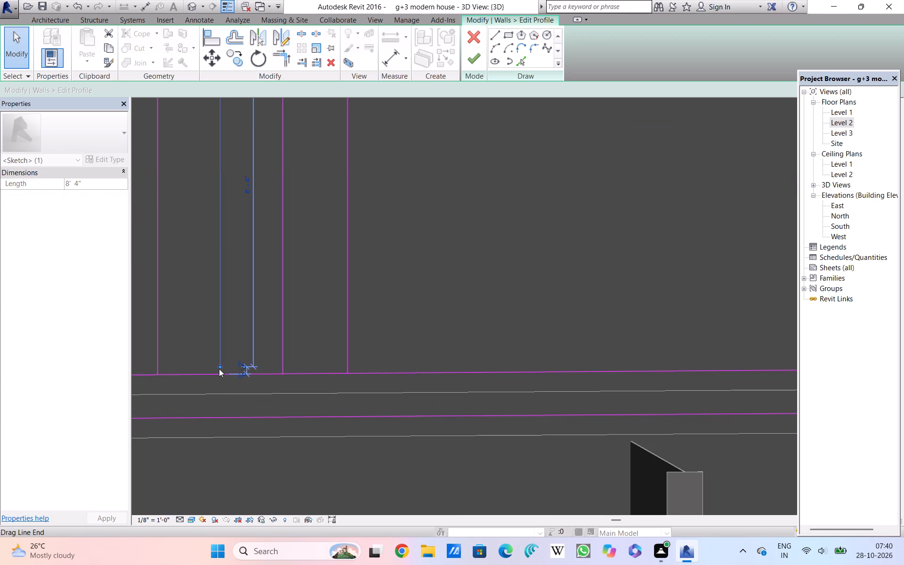
left_click_drag(219, 364, 219, 366)
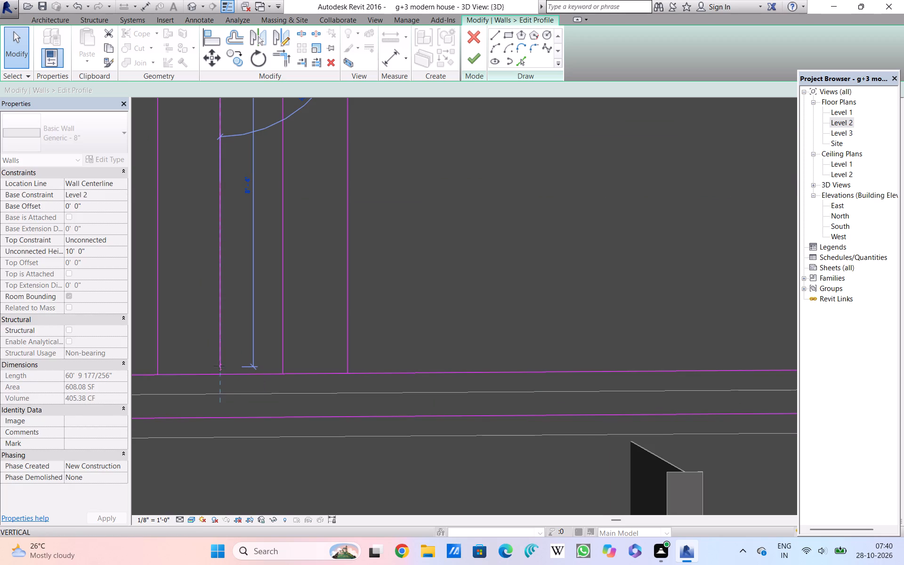
left_click_drag(219, 366, 218, 371)
Copy the last vertical slat line twice further along the inset rectangle, at about 1'-6" and 1'-3" spacing.
scroll(207, 348, "down", 3)
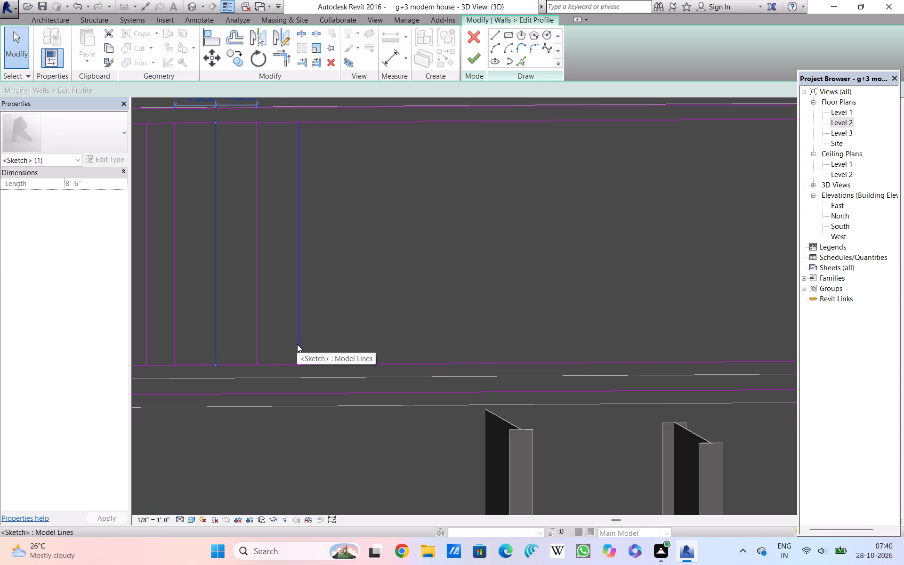
scroll(299, 343, "down", 7)
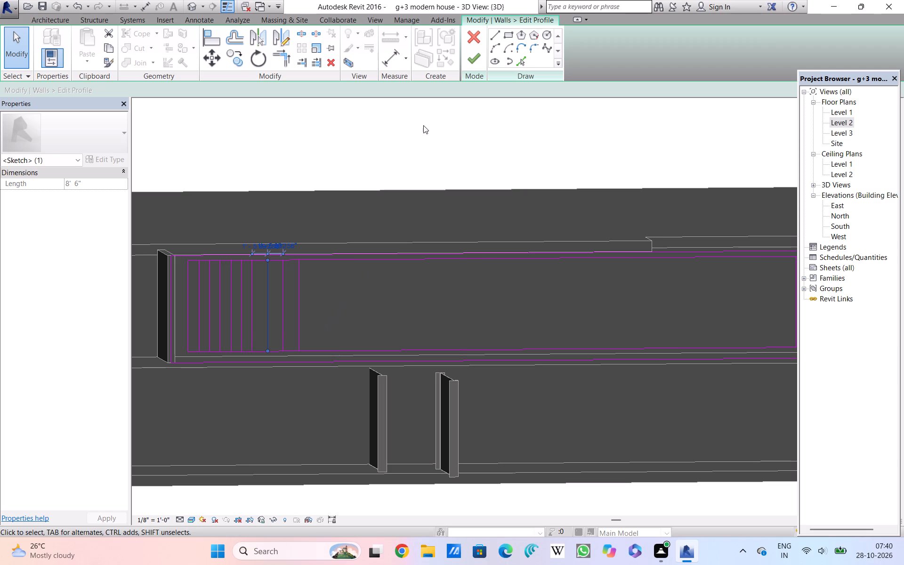
left_click(301, 333)
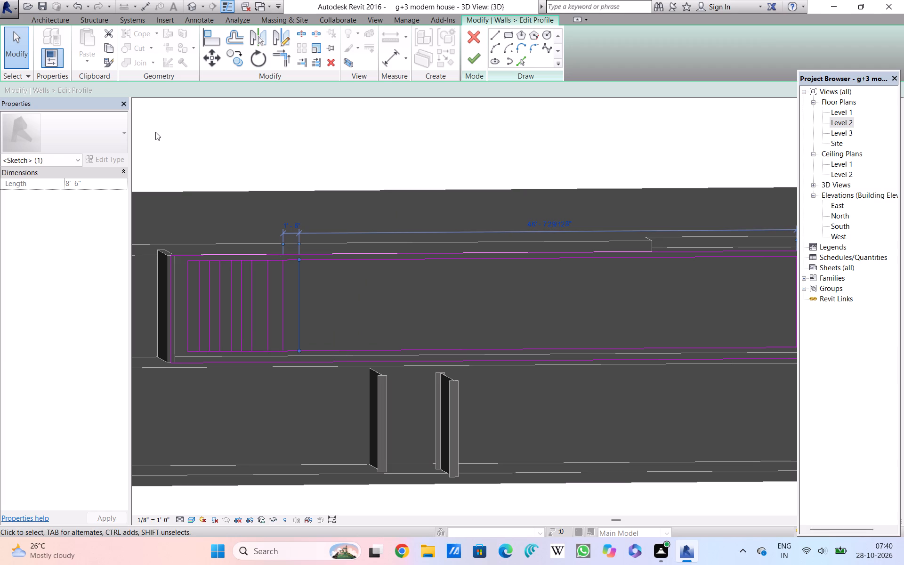
left_click(233, 62)
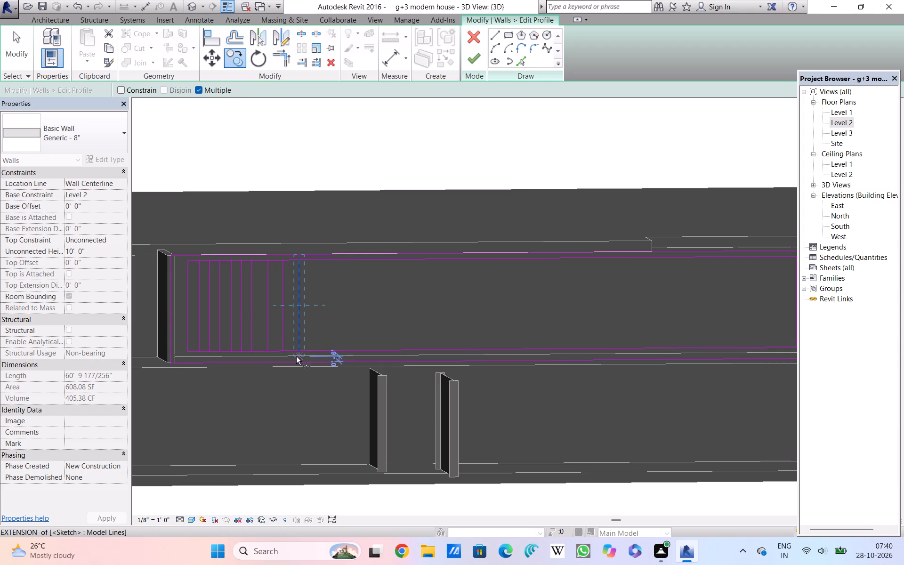
scroll(303, 352, "up", 9)
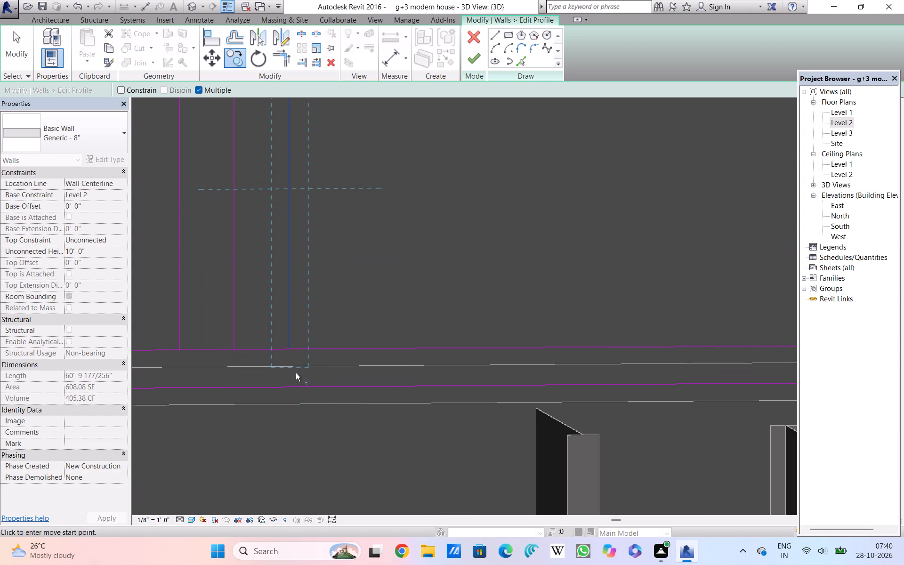
left_click(293, 346)
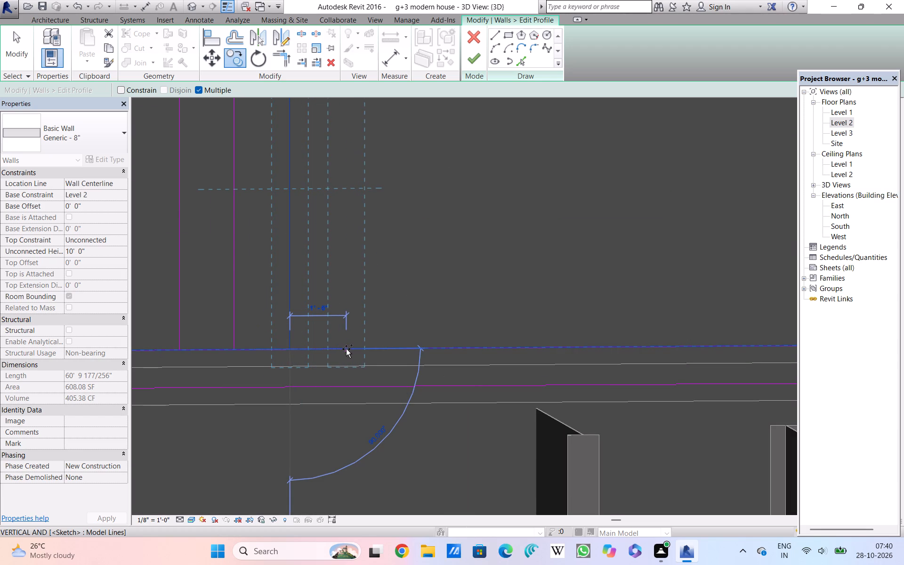
left_click(346, 349)
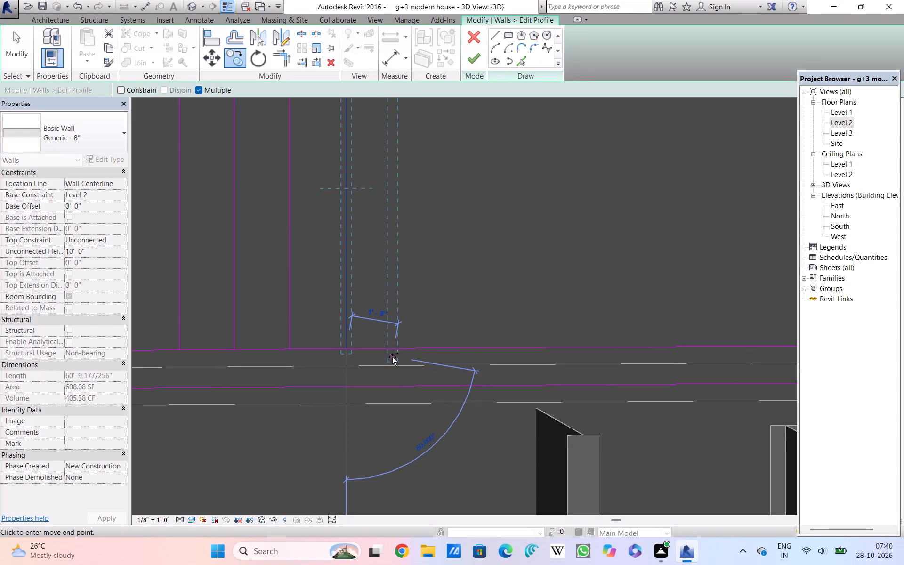
double_click(392, 357)
left_click(394, 354)
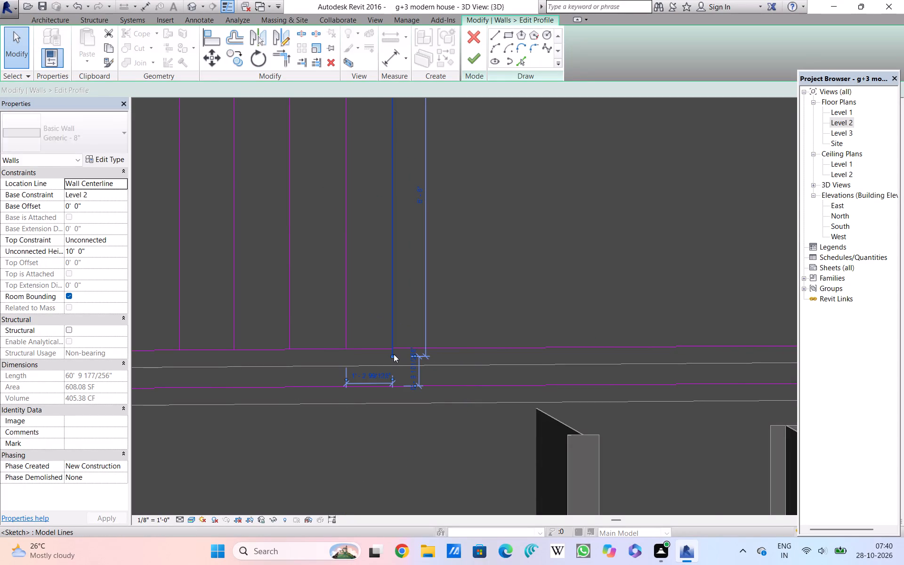
Make three more copies of the newest vertical slat line along the inset rectangle, roughly 10" to 1'-2" apart.
scroll(397, 354, "down", 4)
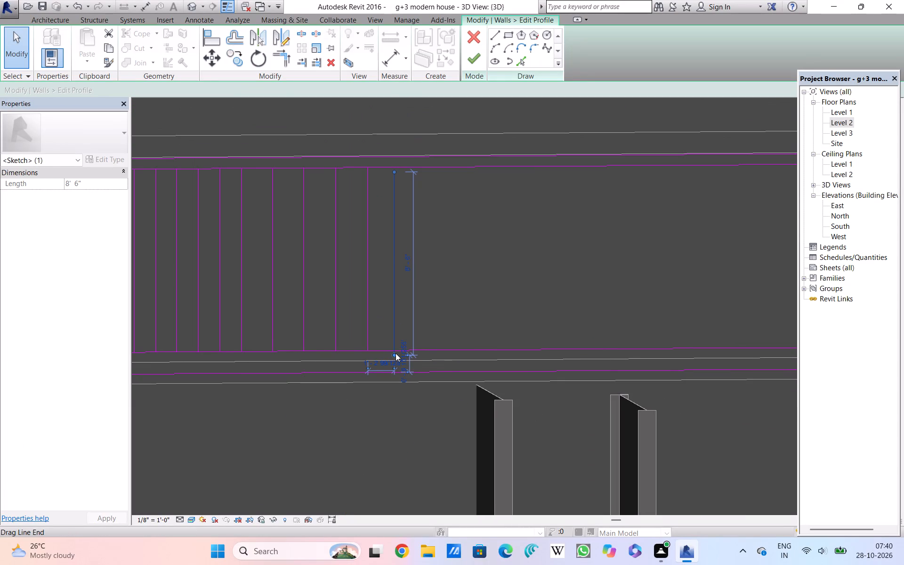
left_click(233, 64)
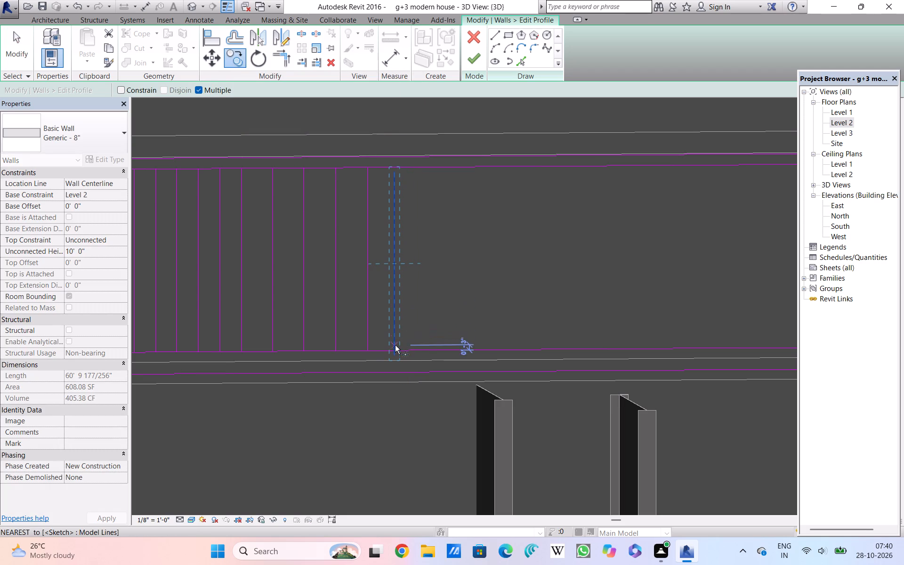
left_click(394, 348)
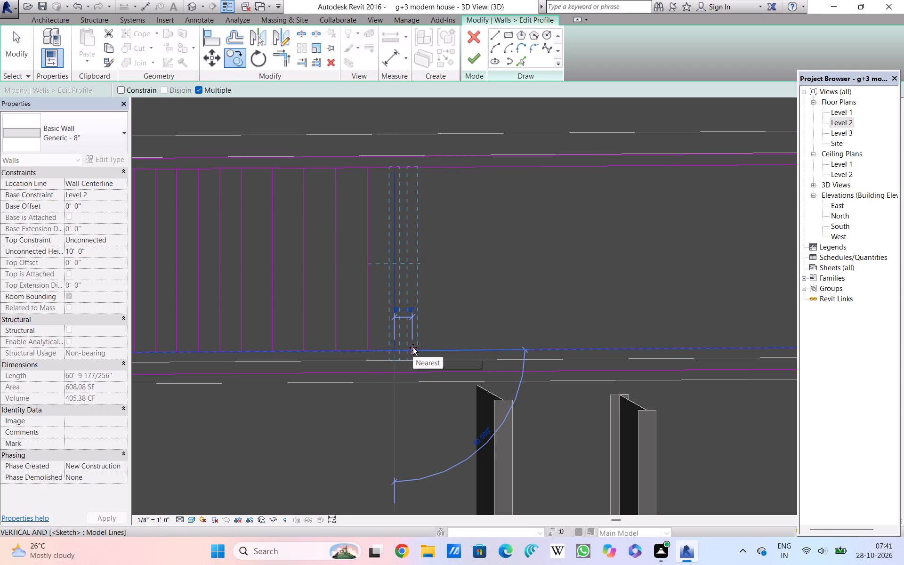
left_click(413, 347)
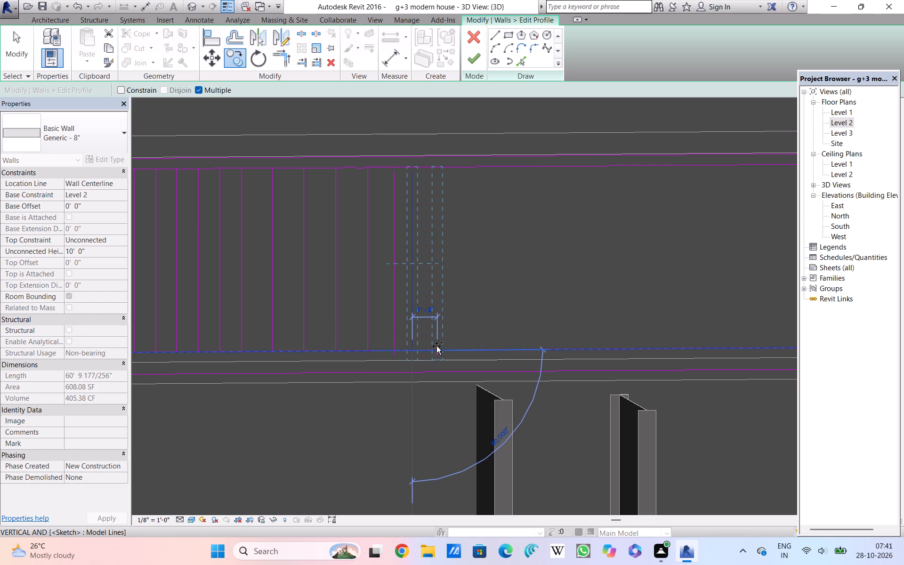
left_click(436, 346)
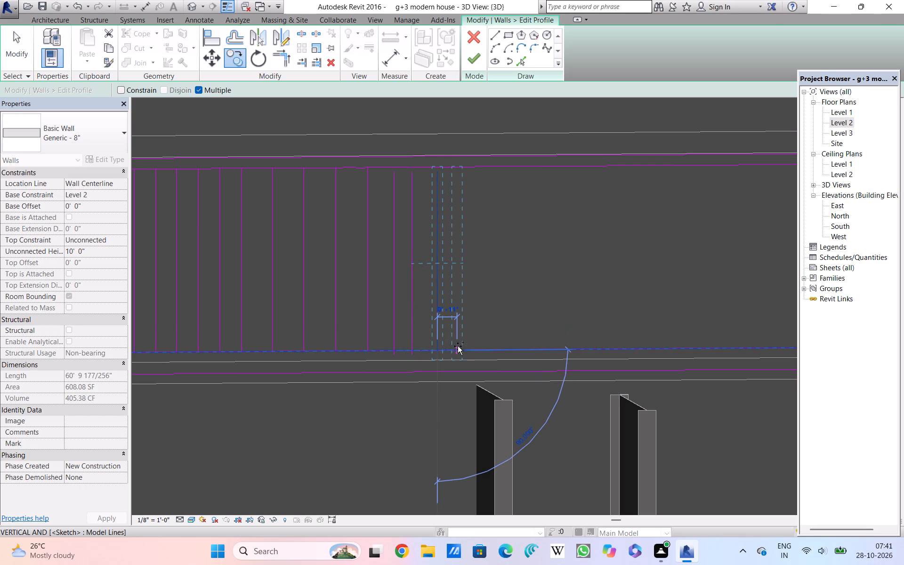
left_click(459, 348)
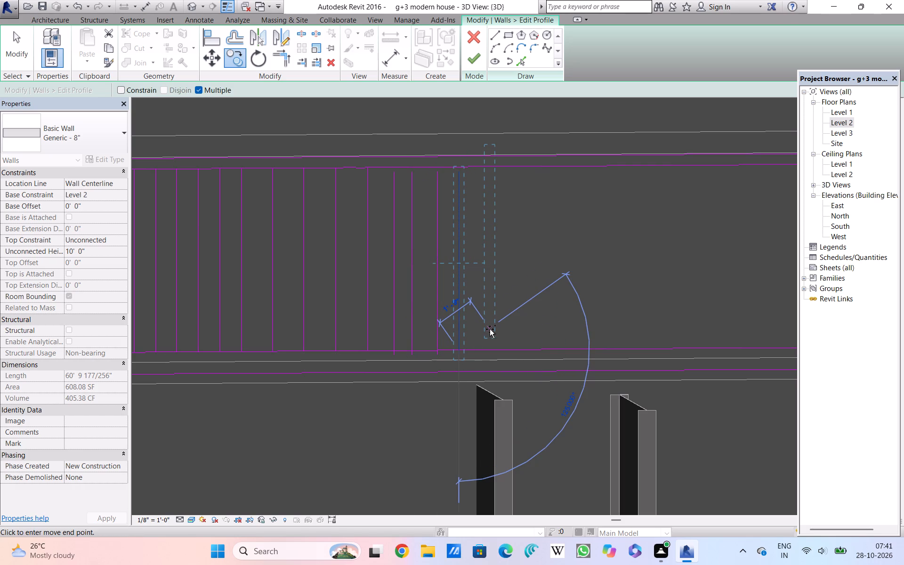
key("Escape")
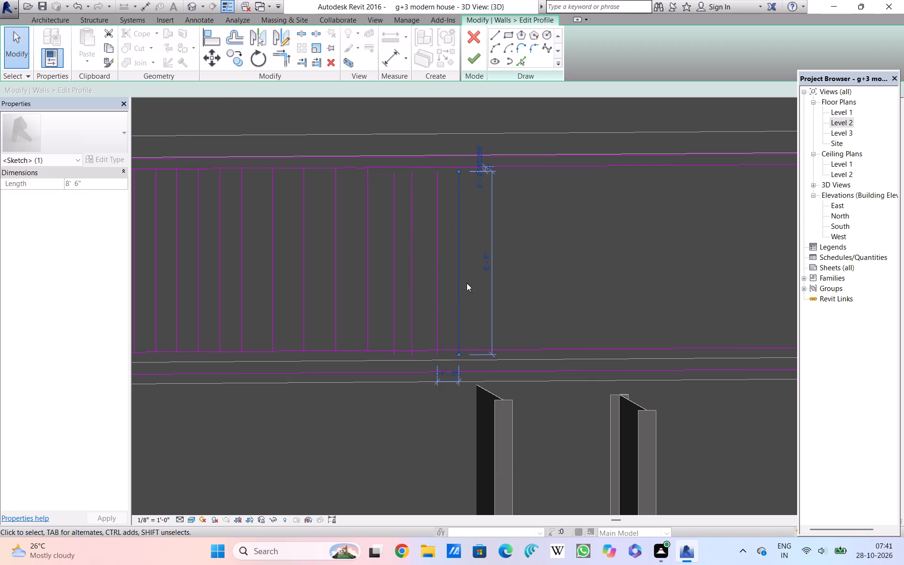
left_click(490, 329)
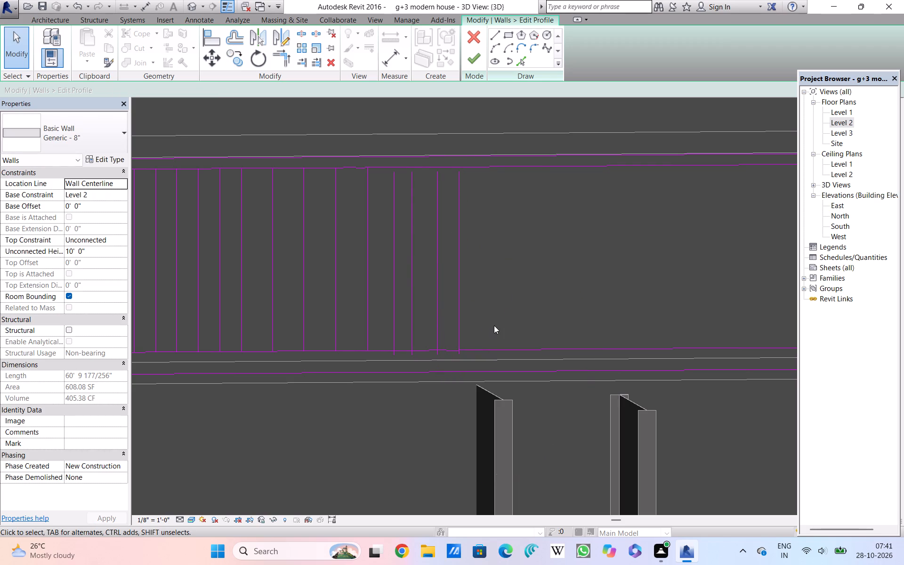
Shorten the first two of the four overshooting slat lines so their lower ends meet the inset rectangle's bottom edge.
scroll(433, 365, "up", 4)
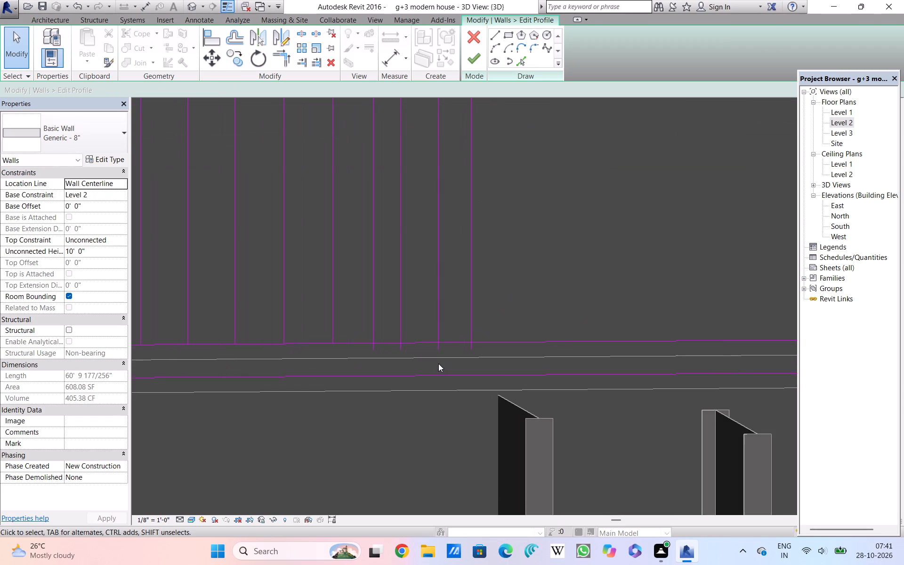
scroll(438, 363, "up", 4)
left_click(359, 331)
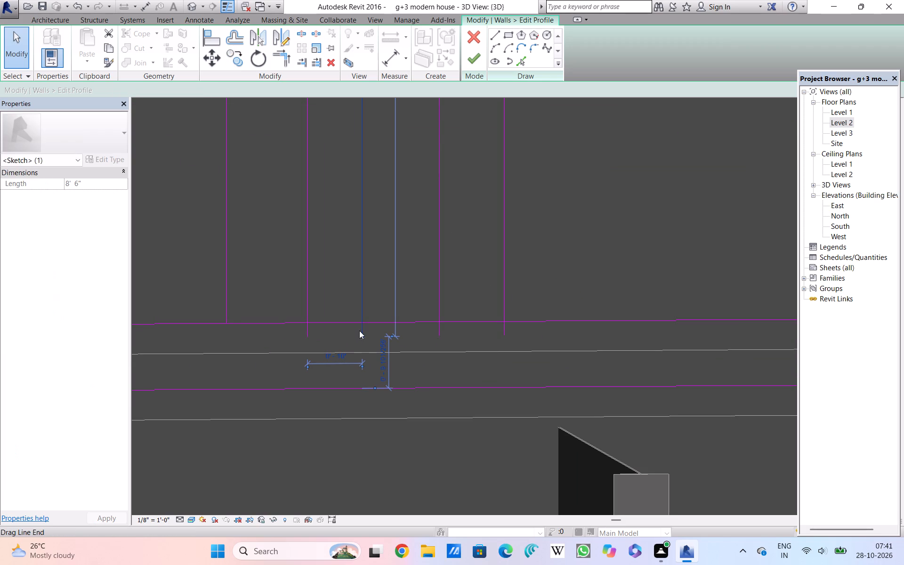
left_click_drag(362, 337, 362, 331)
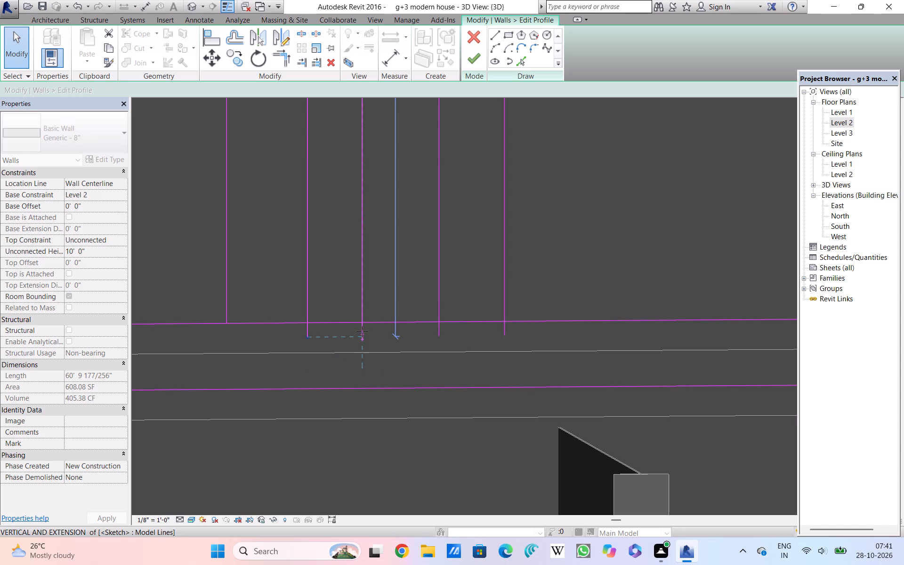
left_click_drag(362, 331, 361, 323)
left_click(309, 334)
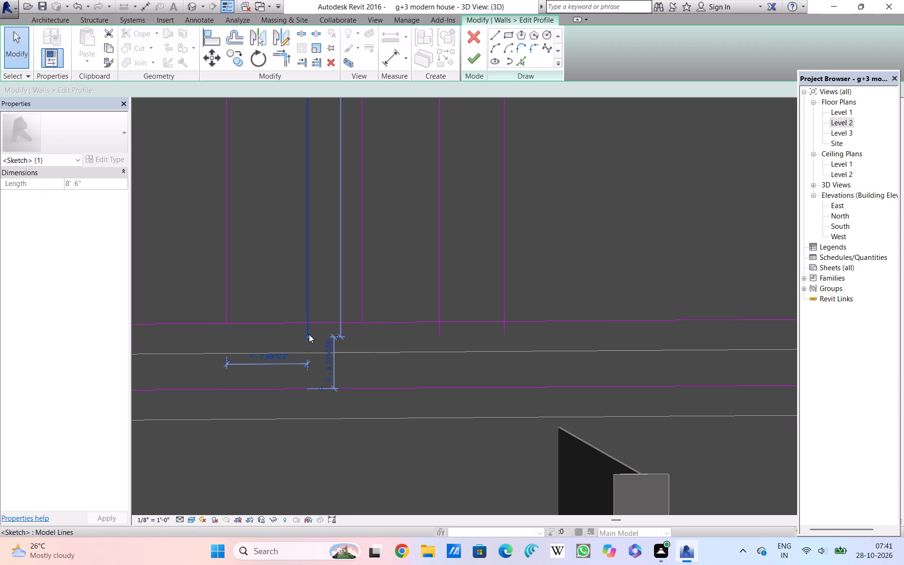
left_click_drag(308, 336, 306, 324)
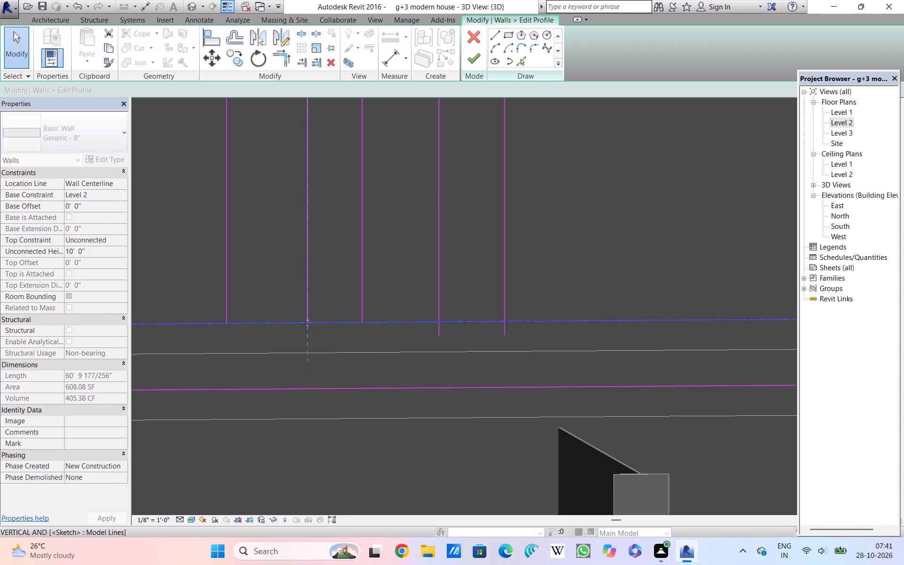
left_click_drag(306, 324, 306, 321)
Shorten the last two slat lines to the inset rectangle's bottom edge, making each about 8'-3 3/8" long.
scroll(338, 324, "down", 3)
left_click(404, 326)
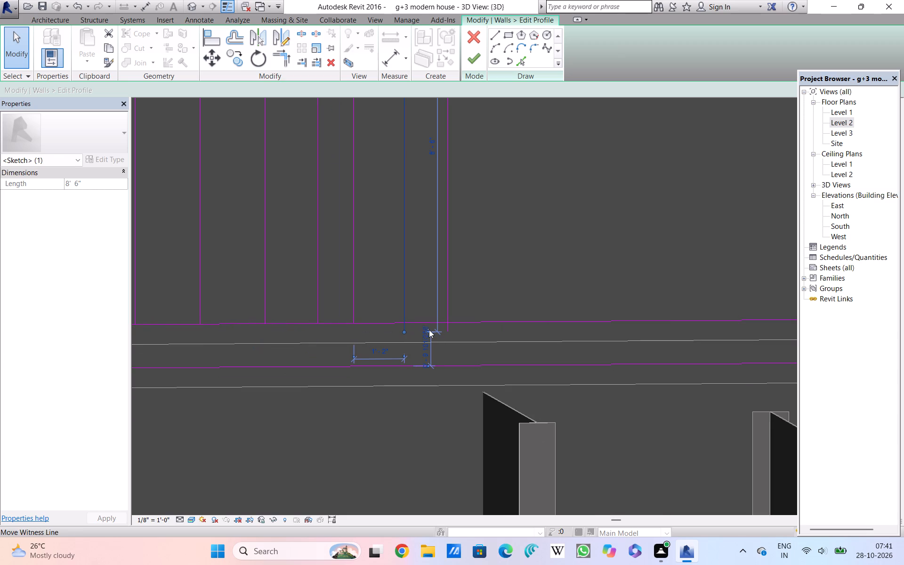
left_click_drag(405, 331, 403, 325)
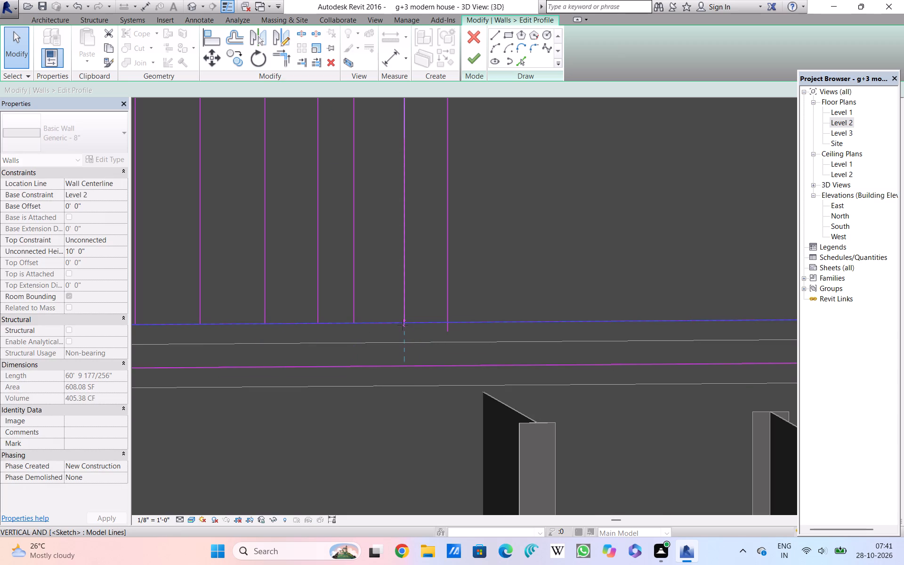
left_click_drag(403, 325, 401, 318)
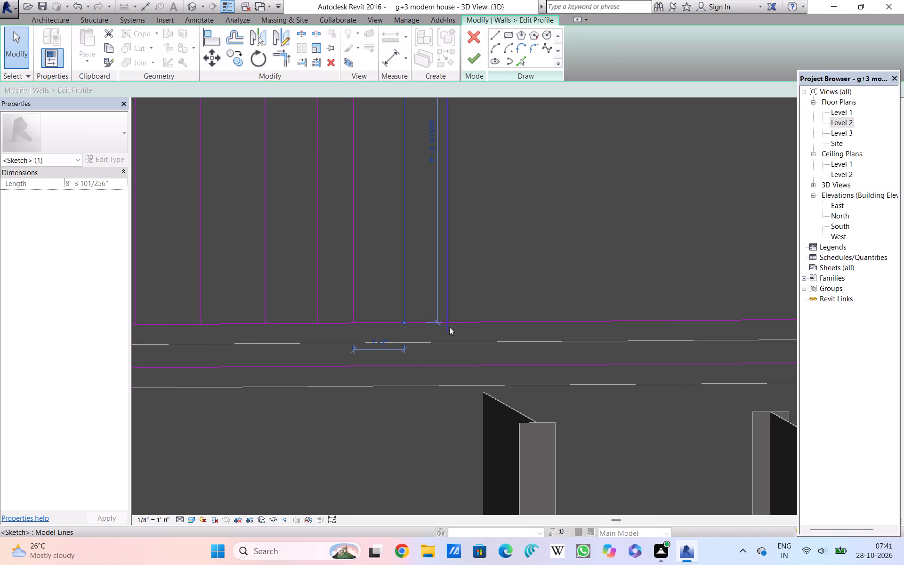
left_click(449, 327)
left_click_drag(447, 328, 447, 322)
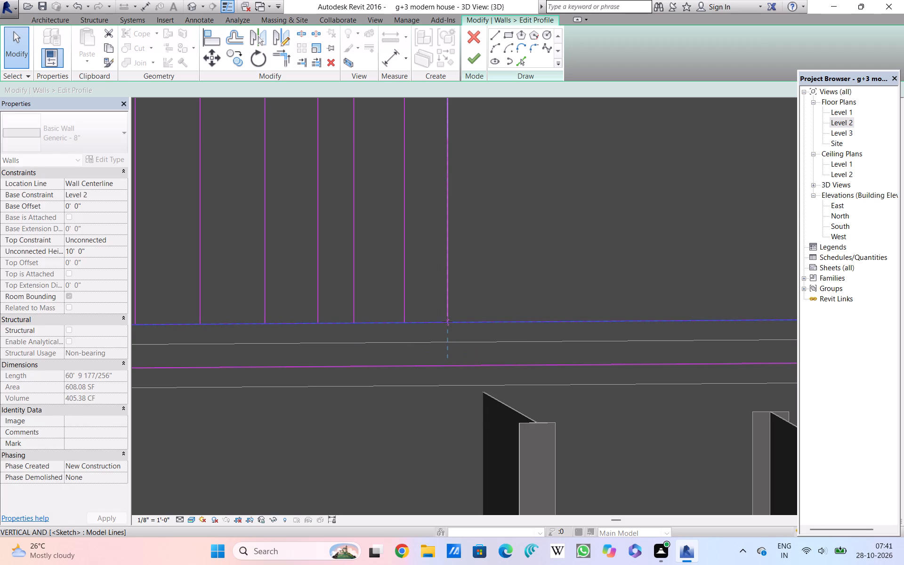
left_click_drag(447, 322, 446, 316)
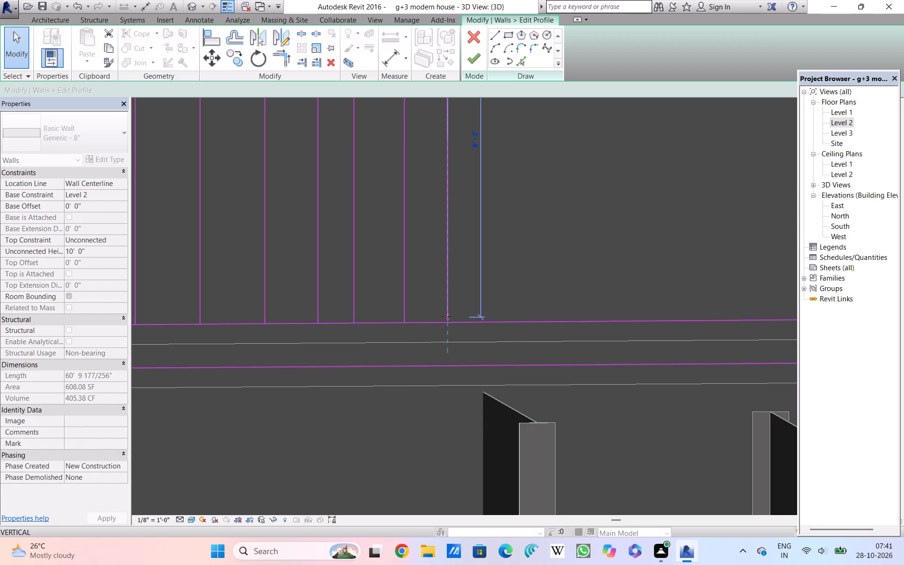
left_click_drag(446, 316, 446, 319)
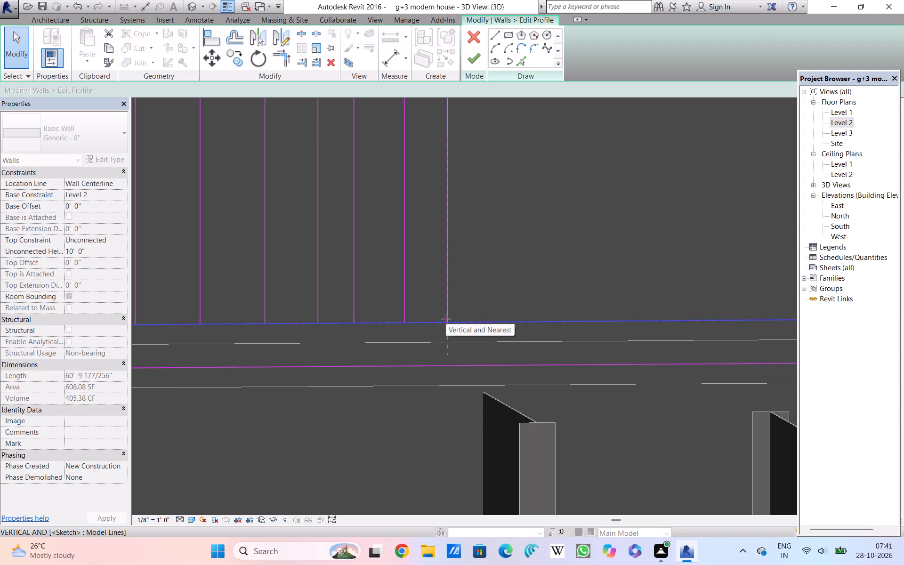
left_click_drag(446, 319, 446, 317)
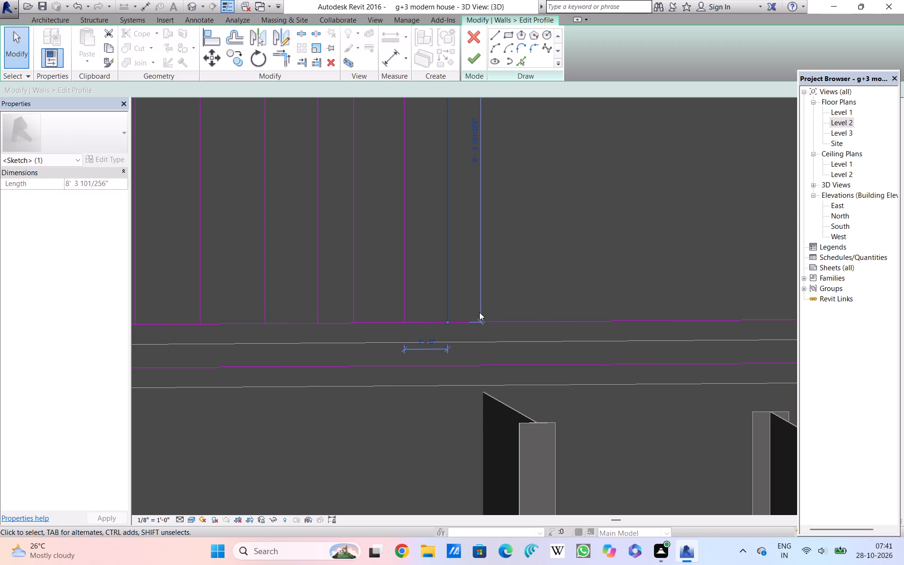
scroll(468, 308, "down", 6)
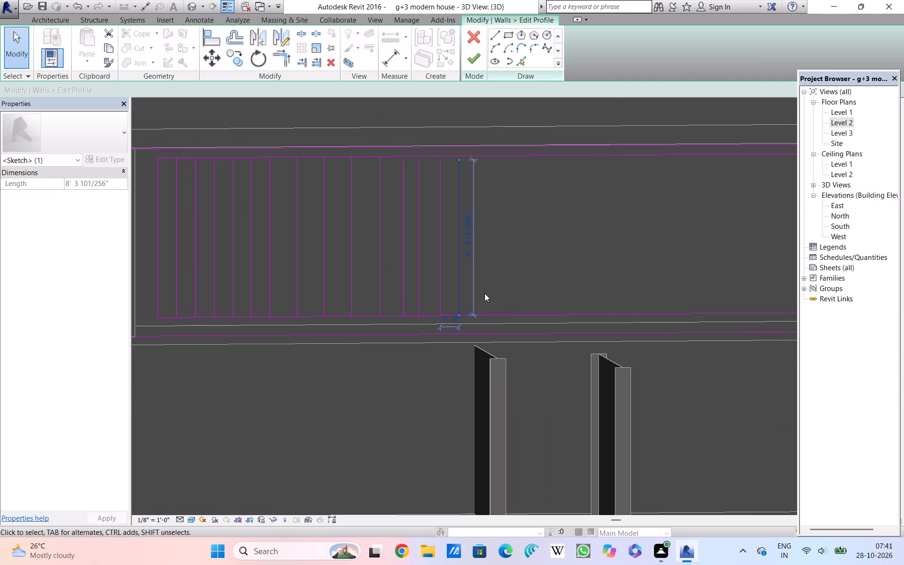
left_click(491, 284)
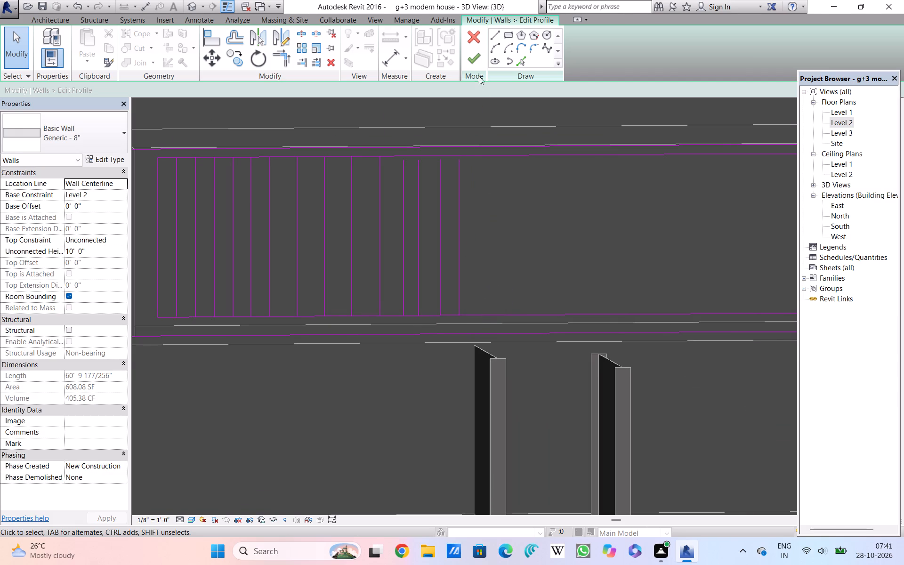
Draw a narrow rectangle just beyond the last slat line, spanning the inset rectangle's top and bottom edges.
left_click(507, 35)
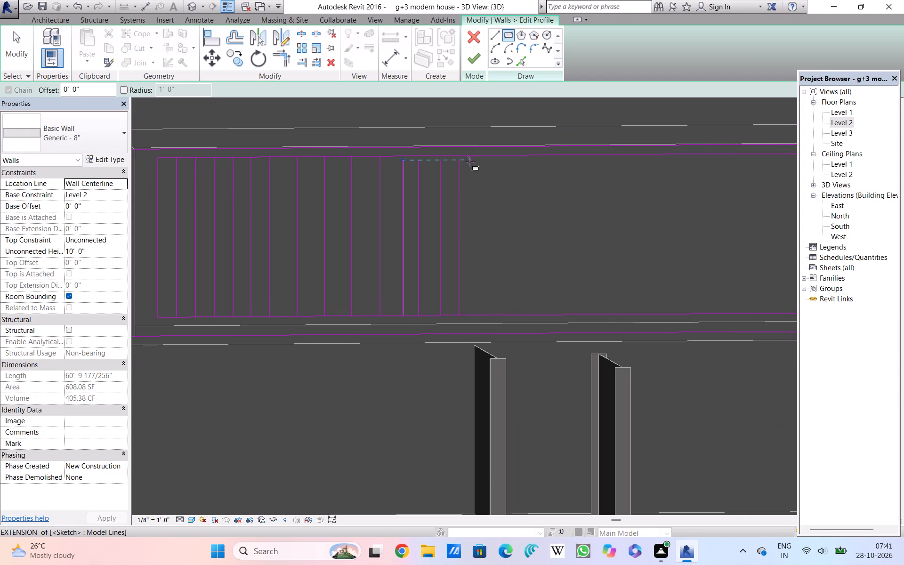
left_click(467, 160)
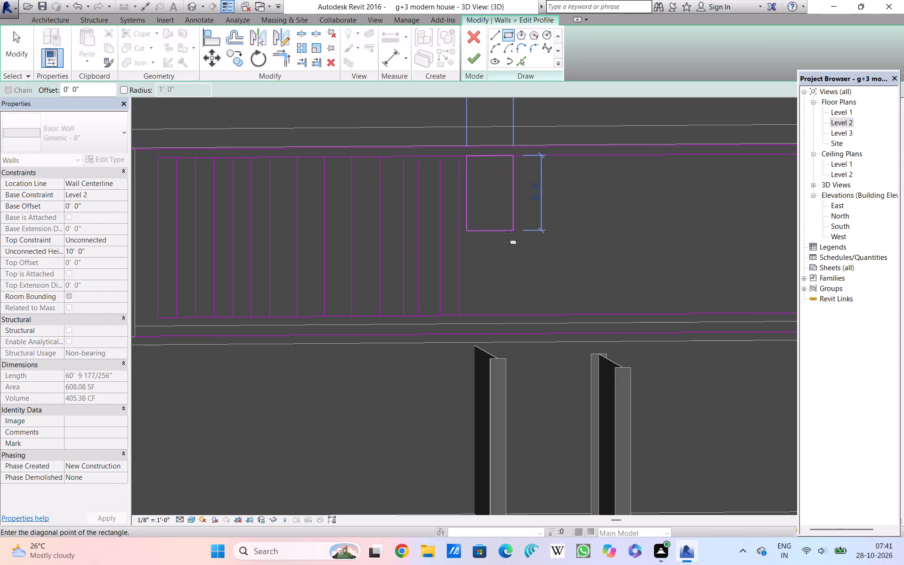
left_click(493, 316)
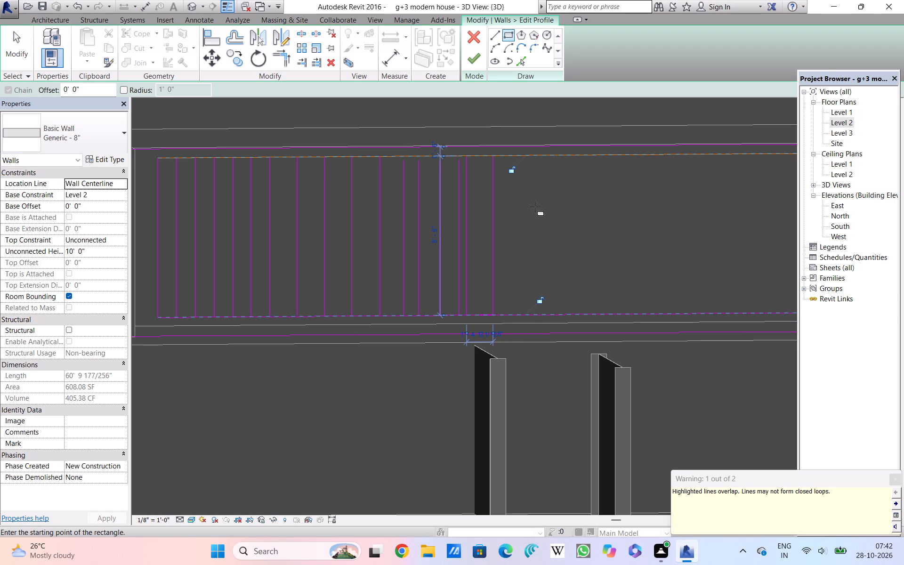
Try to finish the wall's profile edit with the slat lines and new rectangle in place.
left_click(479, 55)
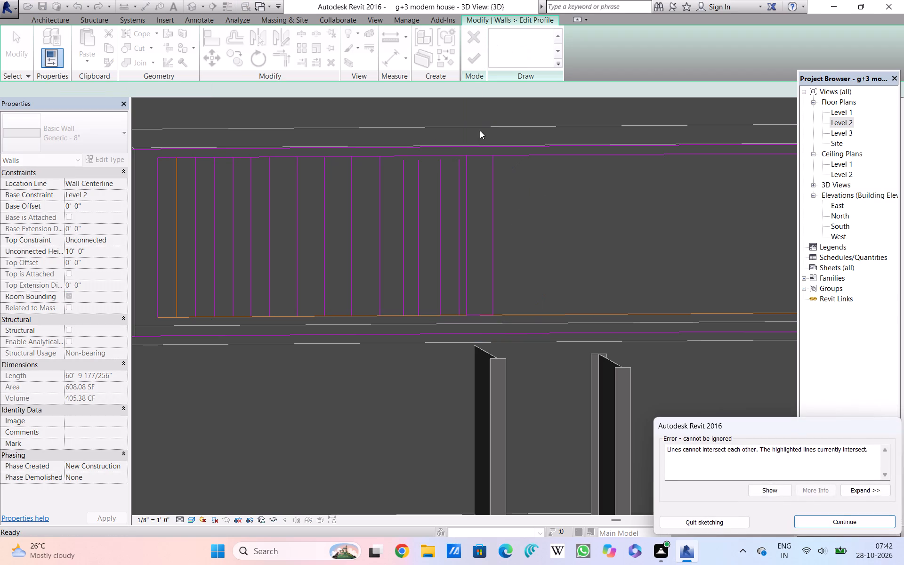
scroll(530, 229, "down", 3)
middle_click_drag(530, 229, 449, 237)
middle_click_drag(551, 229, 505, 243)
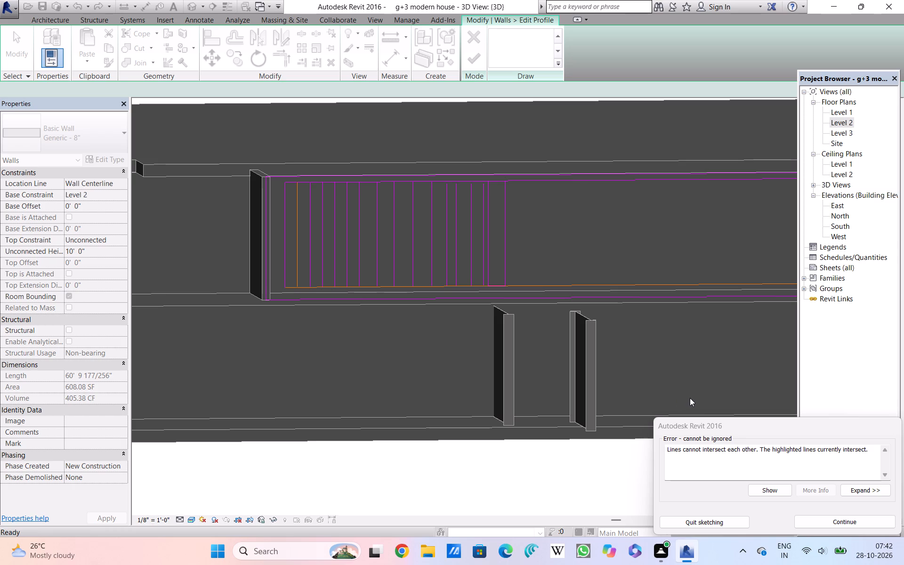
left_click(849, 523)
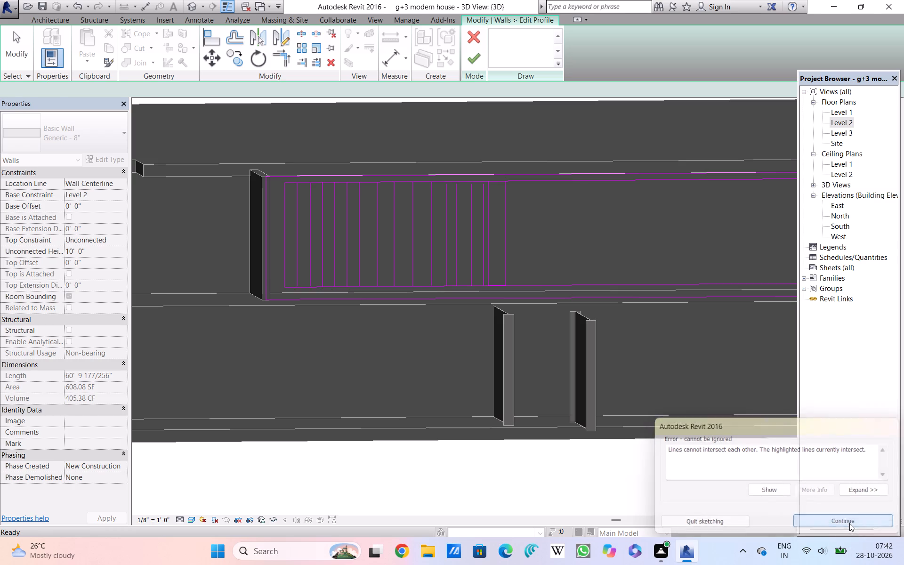
Examine the full length of the wall profile sketch, including the slat lines and the inset rectangle.
middle_click_drag(704, 369, 538, 384)
scroll(688, 370, "down", 1)
scroll(538, 384, "down", 2)
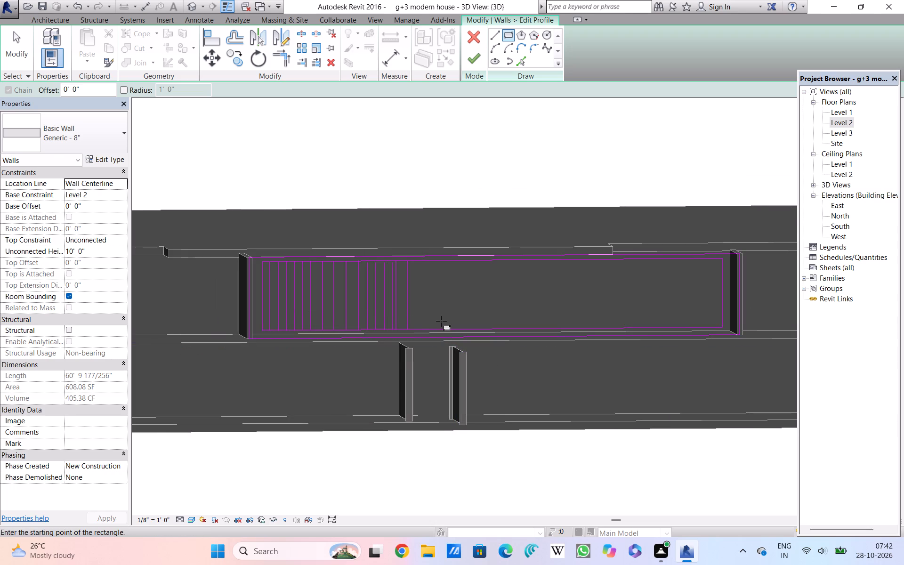
scroll(443, 320, "up", 2)
middle_click_drag(459, 312, 451, 312)
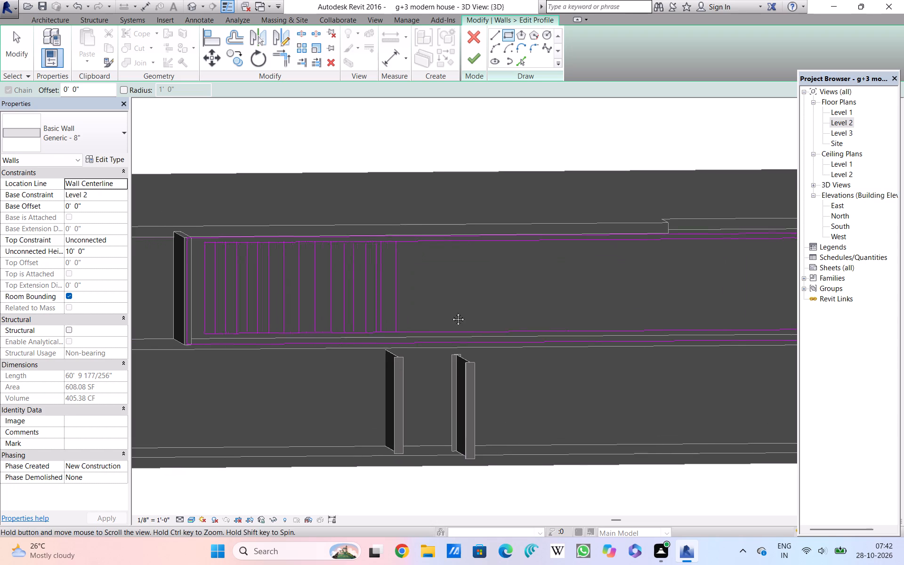
middle_click_drag(451, 312, 402, 319)
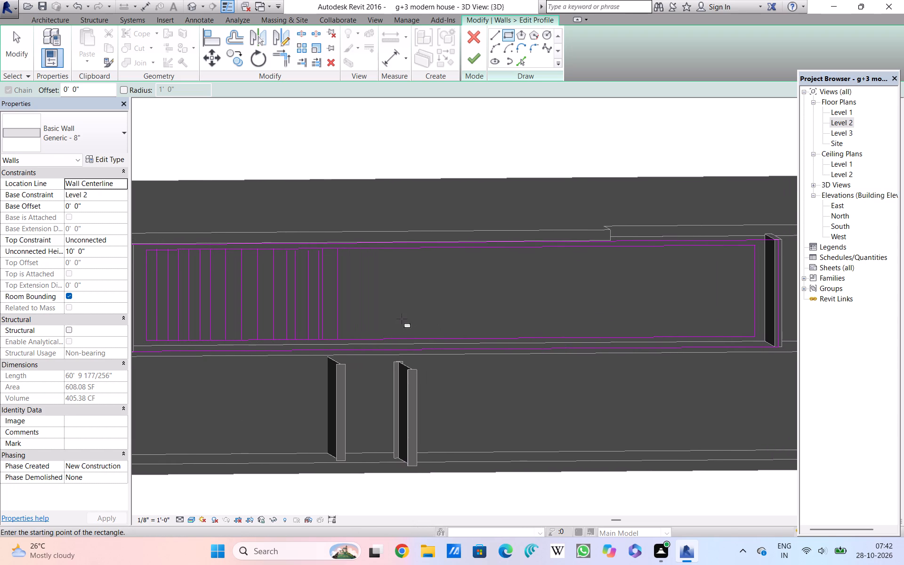
middle_click_drag(402, 319, 423, 315)
scroll(424, 315, "down", 1)
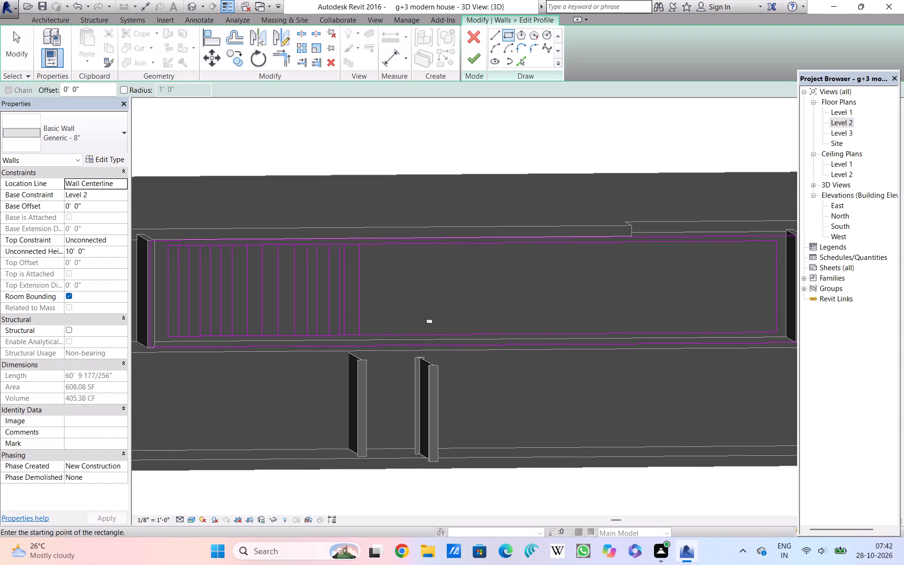
scroll(437, 308, "up", 1)
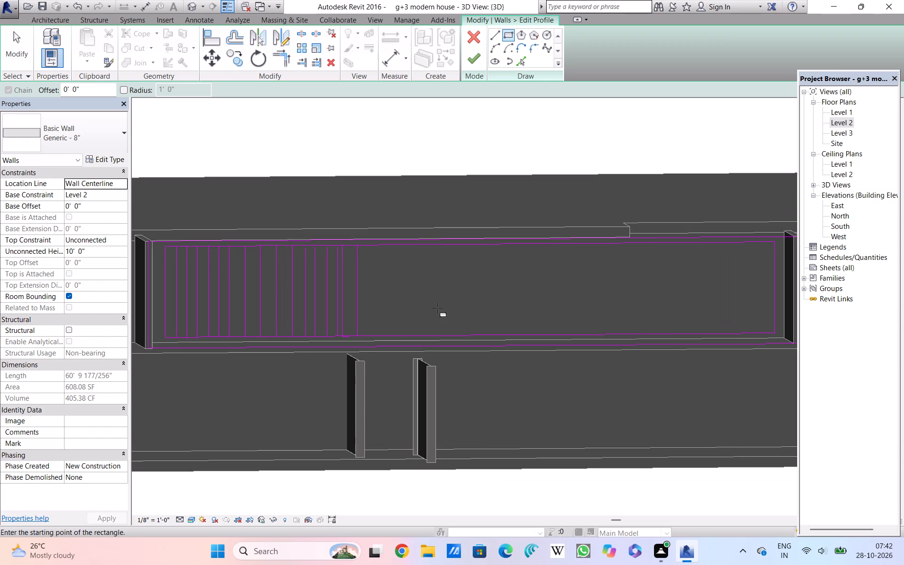
scroll(437, 308, "up", 2)
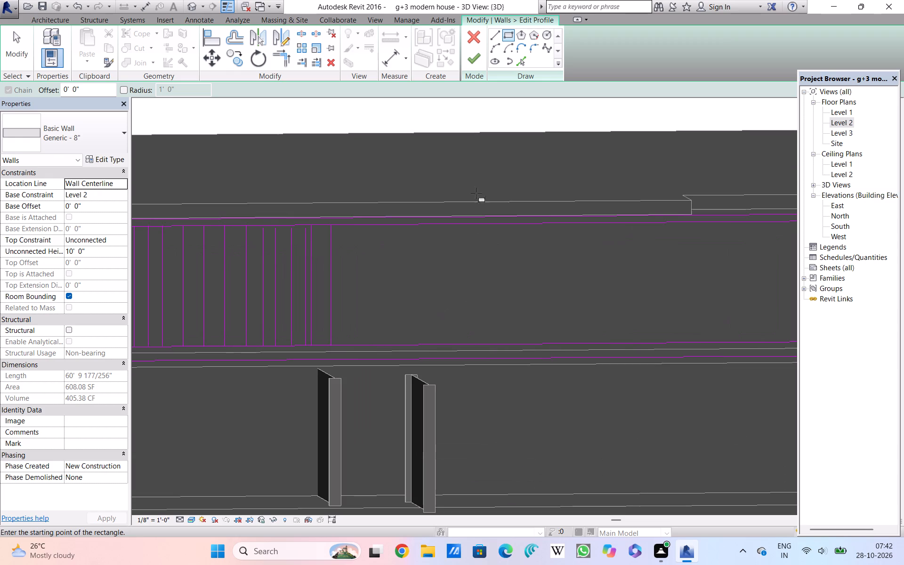
Try again to finish the profile edit, and inspect where the highlighted slat line meets the inset rectangle's bottom edge.
left_click(473, 56)
scroll(482, 274, "down", 1)
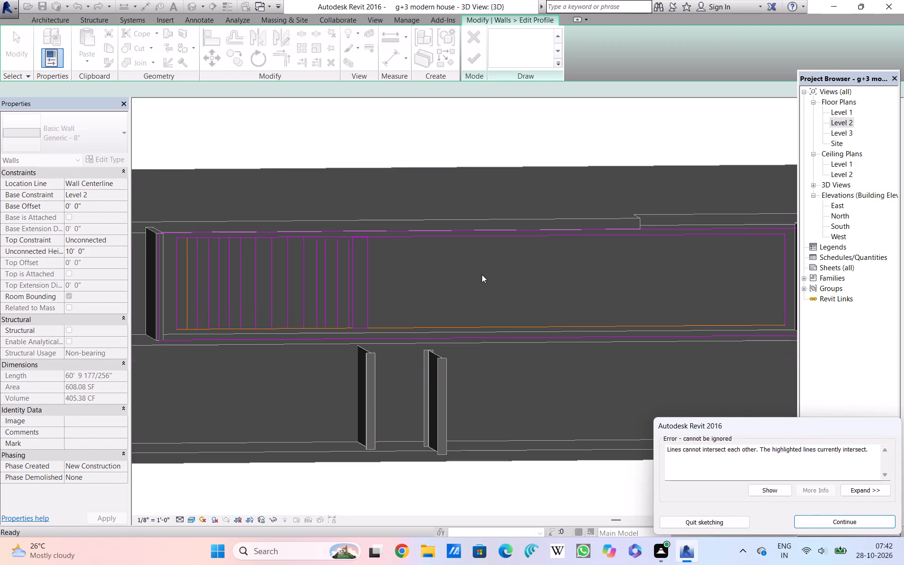
scroll(482, 274, "down", 2)
scroll(219, 318, "up", 7)
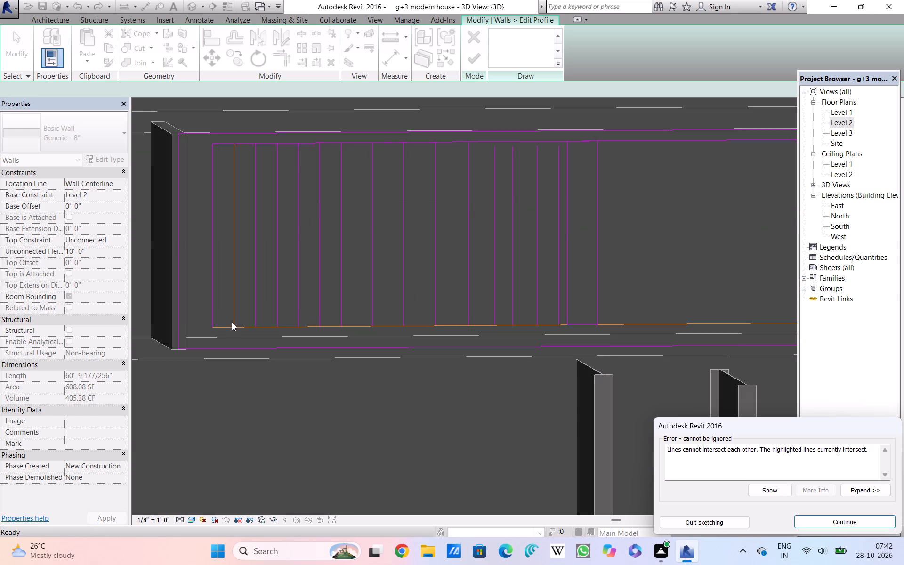
left_click(236, 306)
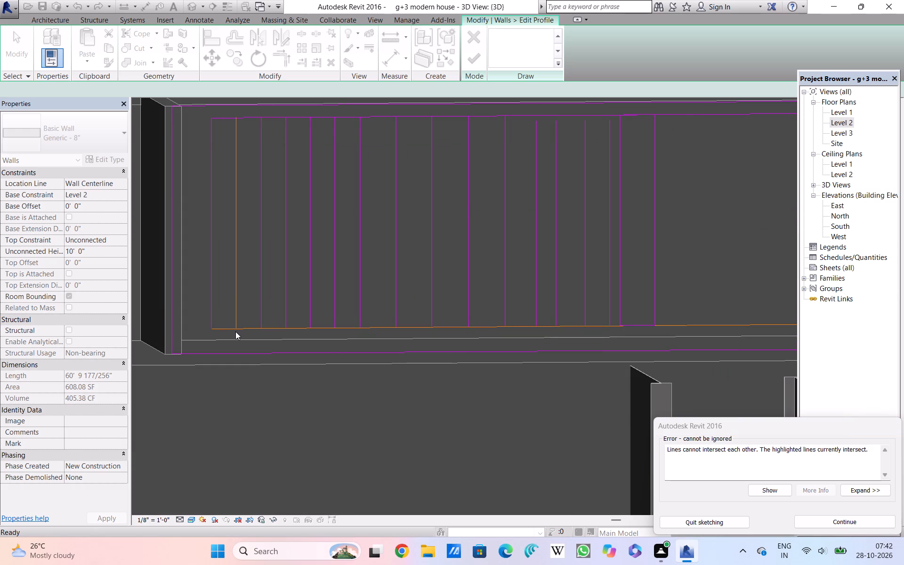
left_click(235, 329)
left_click(847, 521)
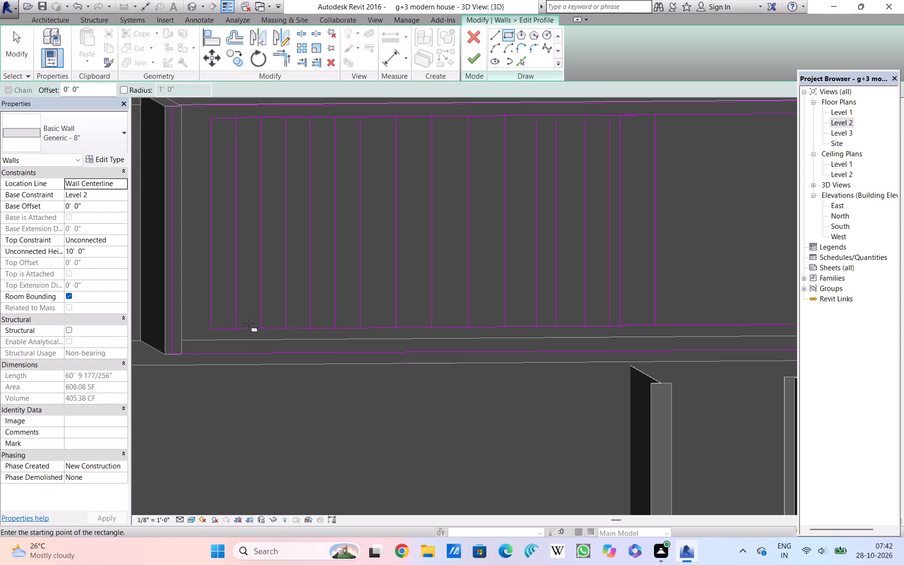
key("Escape")
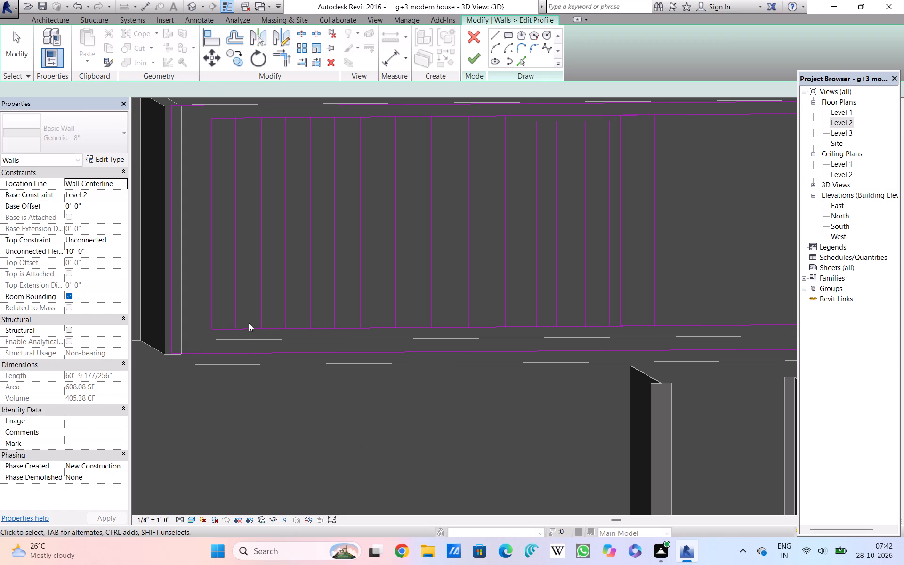
Delete the first vertical slat line next to the inset rectangle's left edge.
left_click(234, 321)
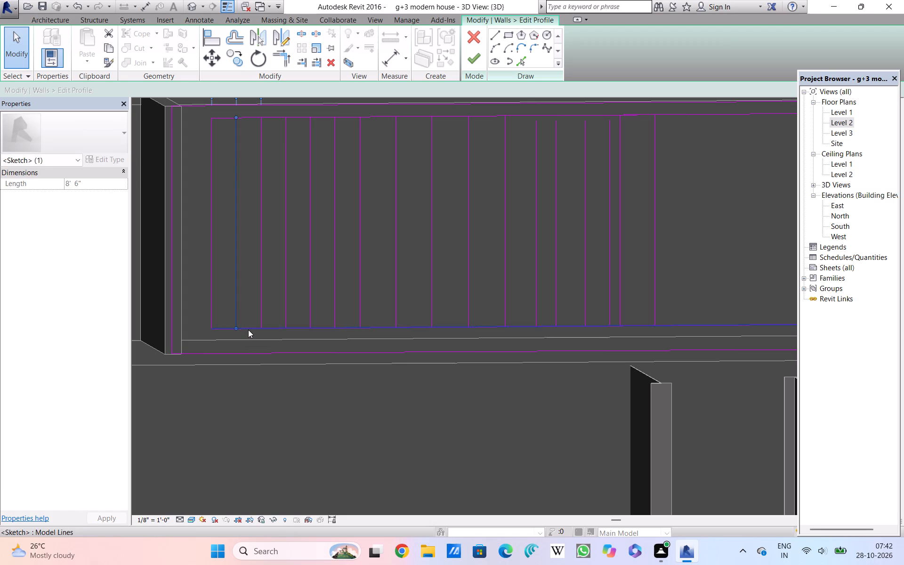
key("Delete")
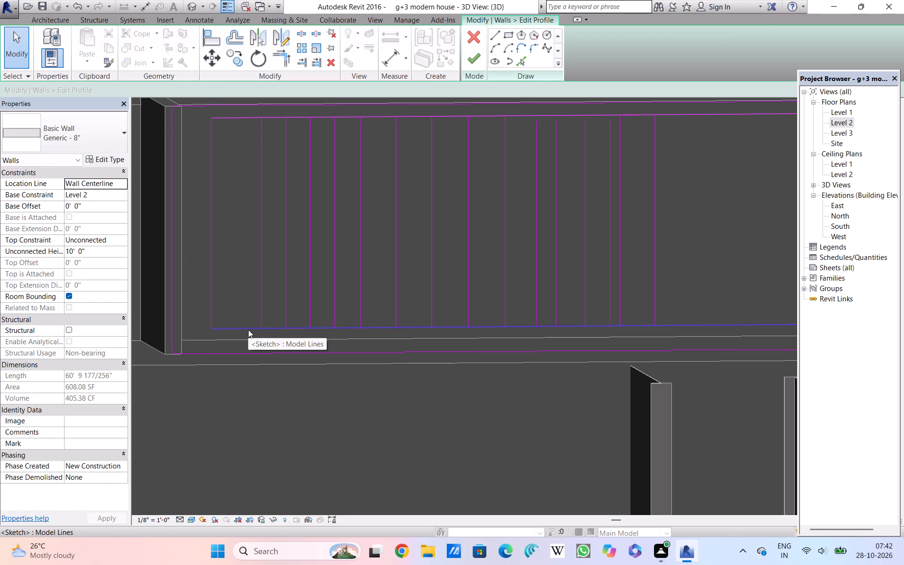
key("Delete")
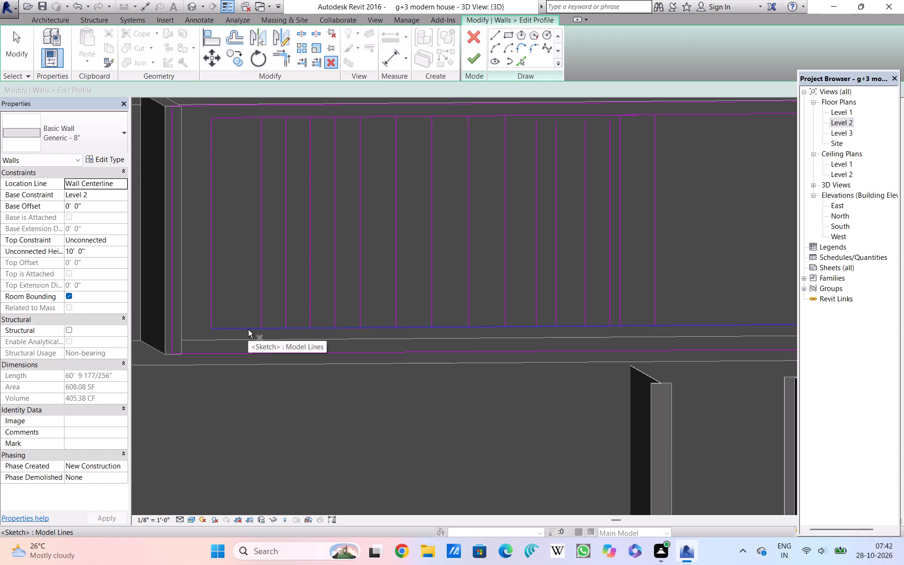
Try to finish the wall's profile edit, and inspect the highlighted slat line and inset rectangle bottom edge along the wall.
left_click(473, 56)
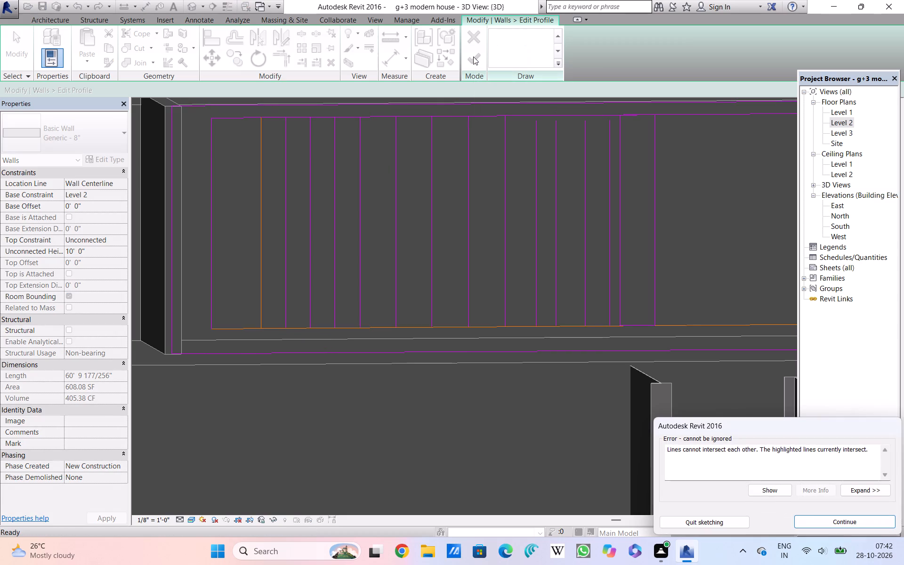
scroll(505, 270, "down", 3)
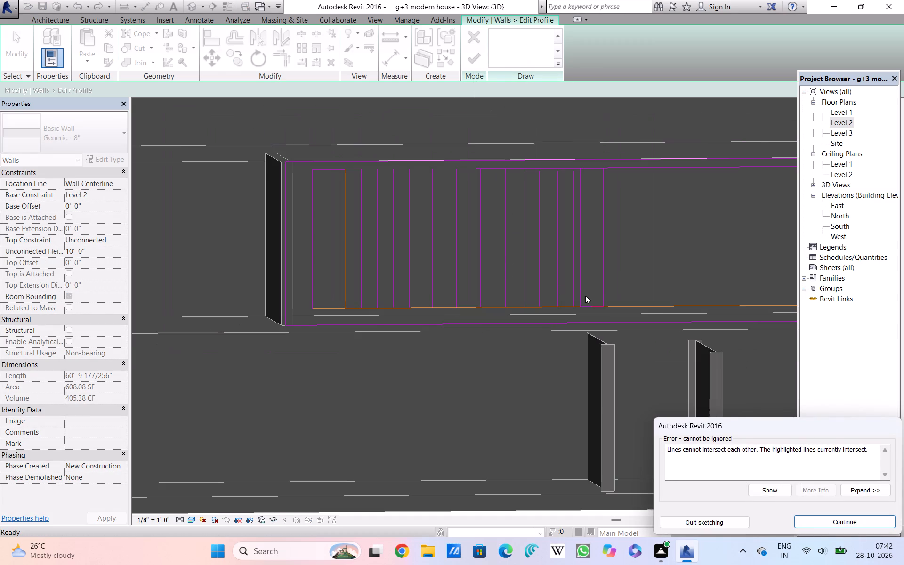
middle_click_drag(650, 309, 444, 312)
scroll(515, 390, "down", 1)
middle_click_drag(516, 392, 493, 393)
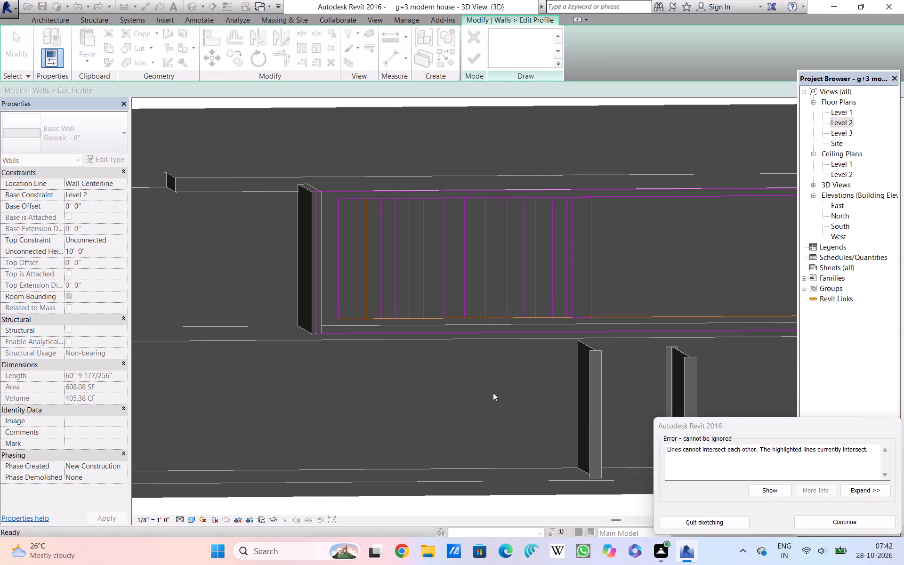
middle_click_drag(493, 393, 406, 383)
scroll(417, 380, "down", 5)
scroll(461, 376, "down", 1)
middle_click_drag(462, 376, 385, 370)
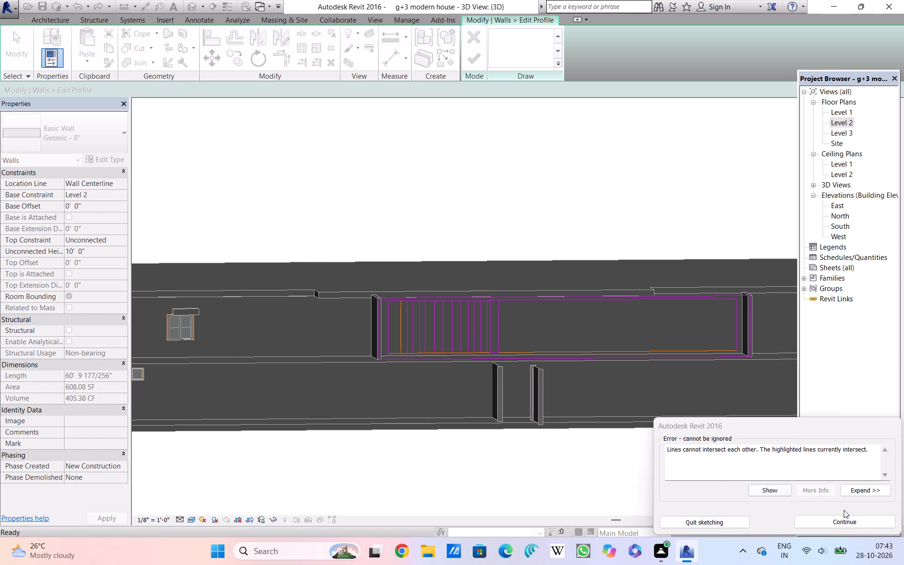
left_click(842, 522)
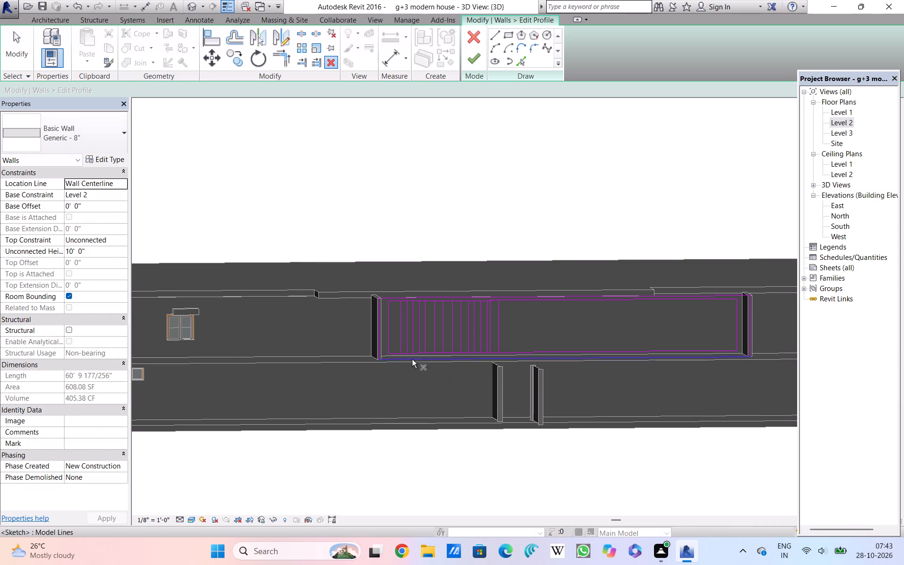
Delete the long bottom edge of the inset rectangle in the wall profile sketch.
scroll(406, 353, "up", 4)
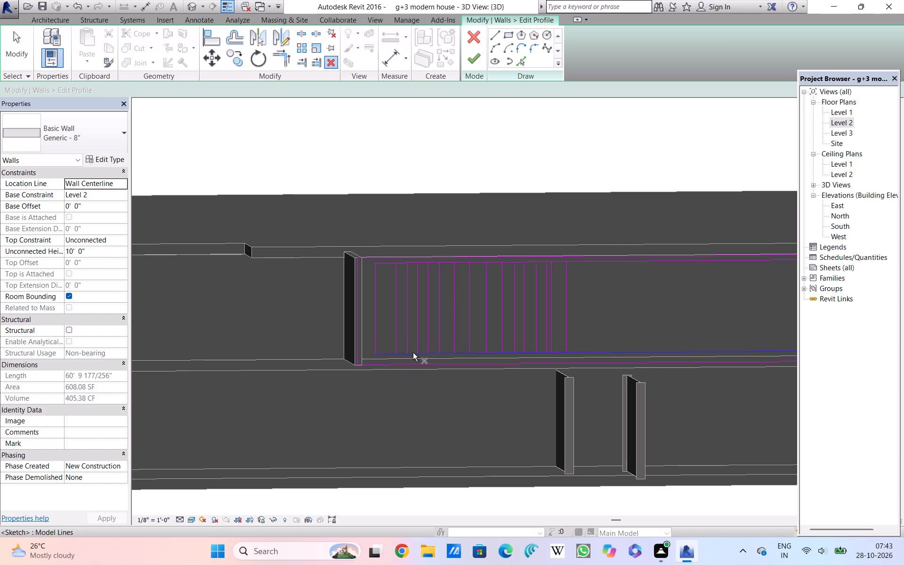
left_click(413, 353)
key("Delete")
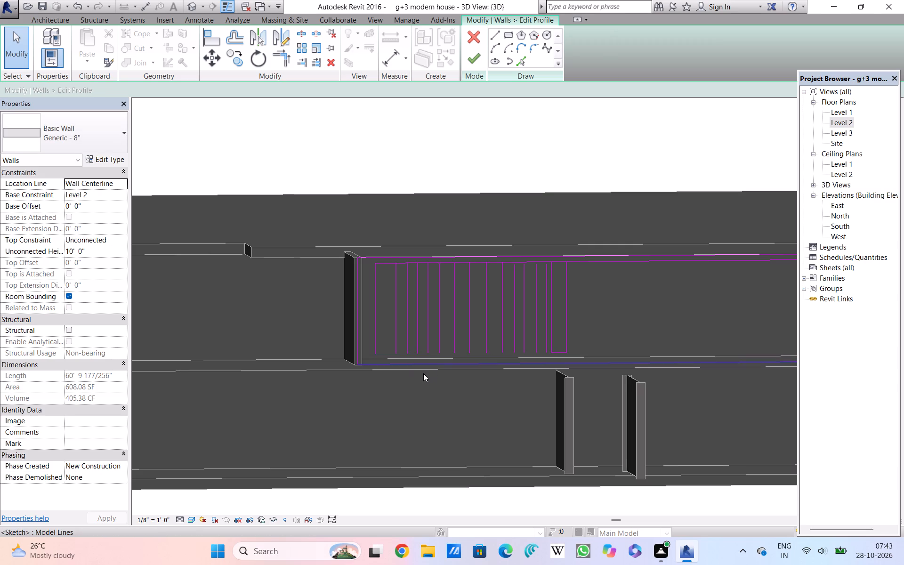
Try again to finish the profile edit, and inspect where the highlighted slat line meets the inset rectangle's top edge.
middle_click_drag(422, 375, 257, 365)
scroll(345, 382, "down", 4)
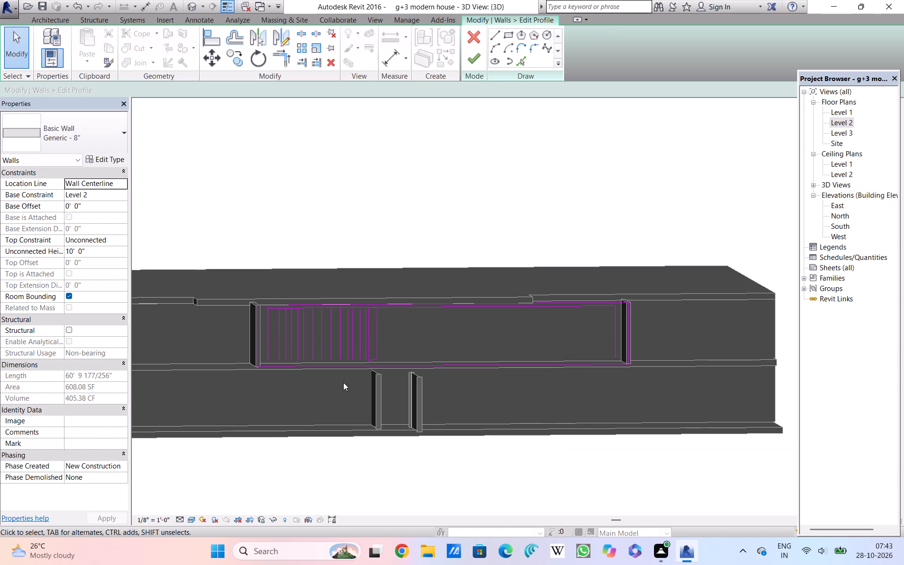
left_click(471, 56)
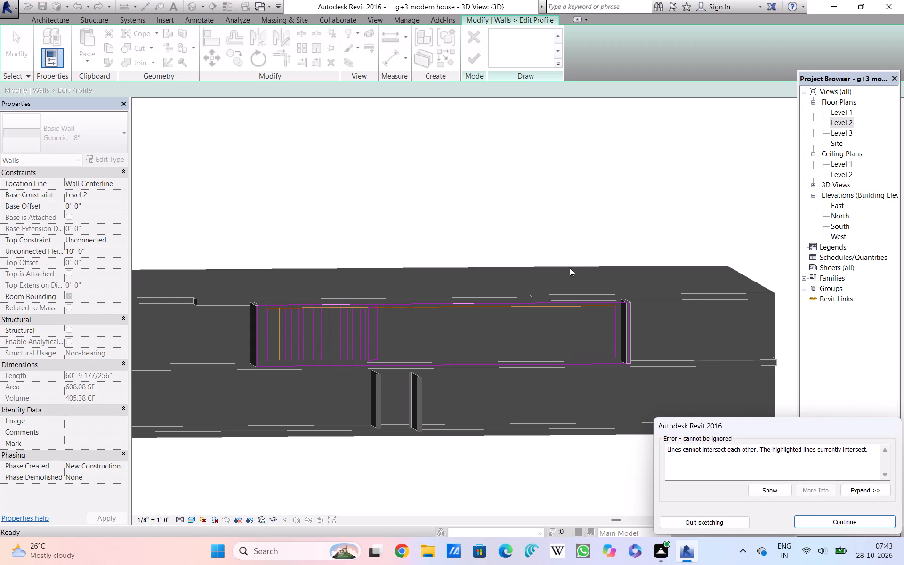
scroll(444, 310, "up", 4)
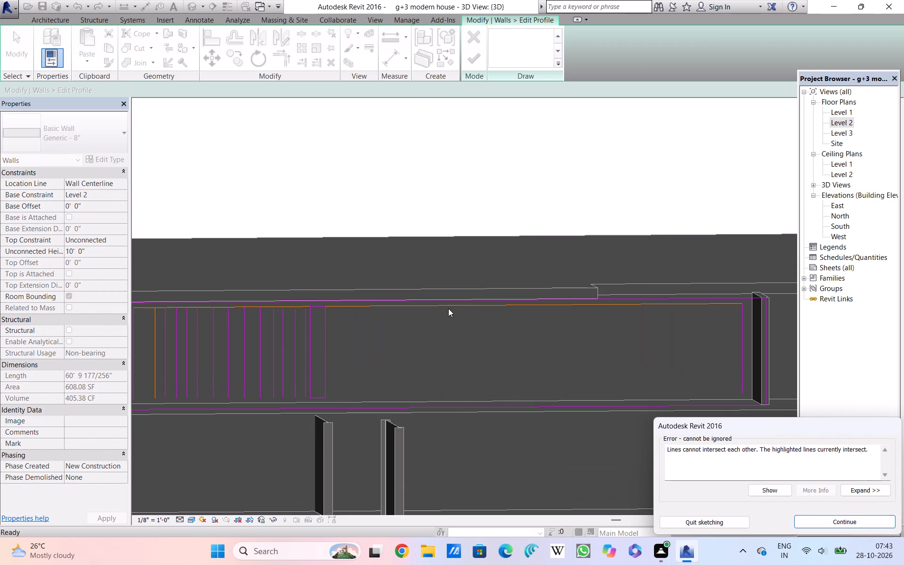
left_click(448, 308)
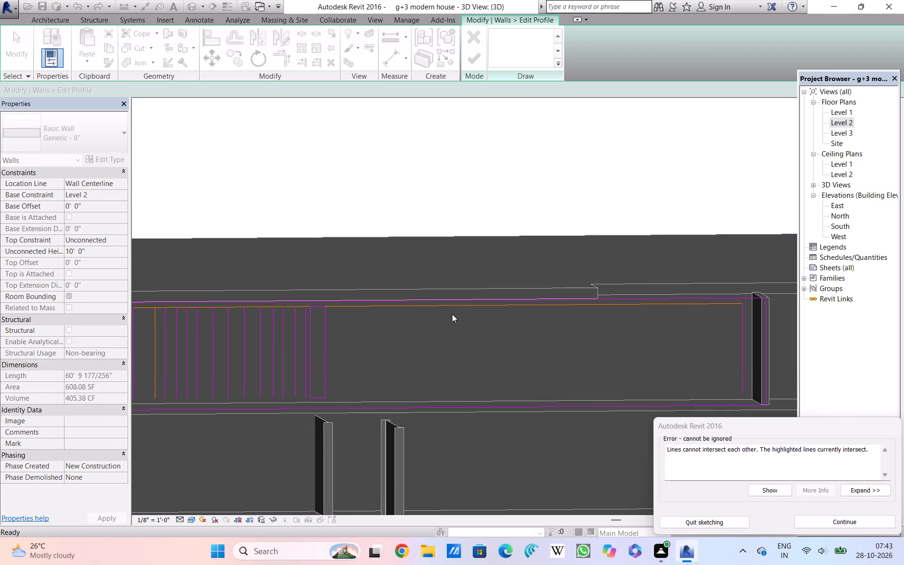
left_click(832, 518)
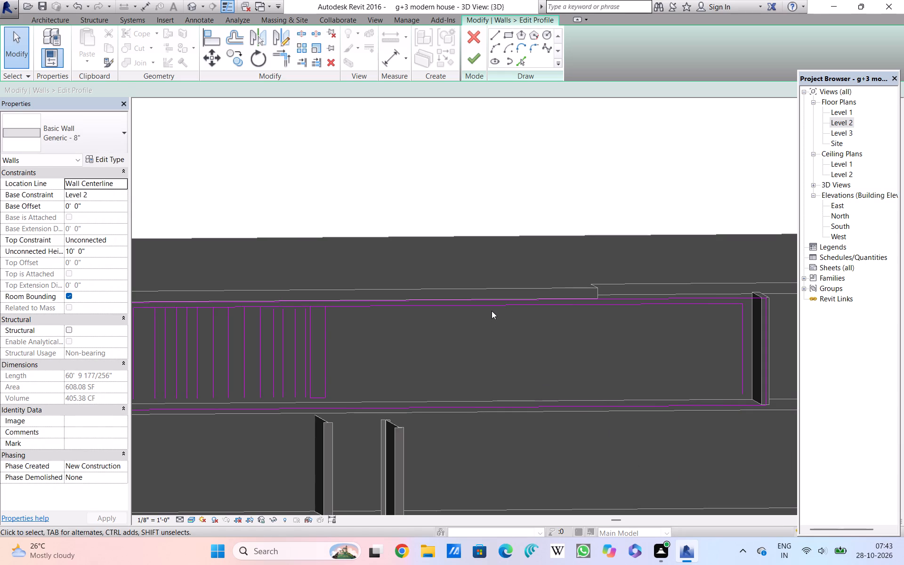
Delete the long top edge of the inset rectangle in the wall profile sketch.
left_click(491, 304)
key("Delete")
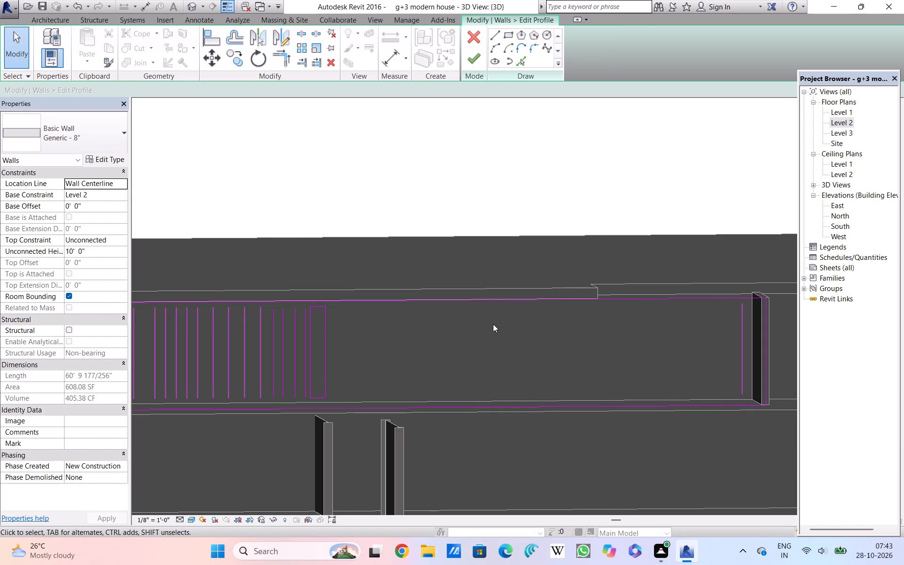
Try to finish the profile edit with the inset rectangle's top and bottom edges removed.
left_click(473, 59)
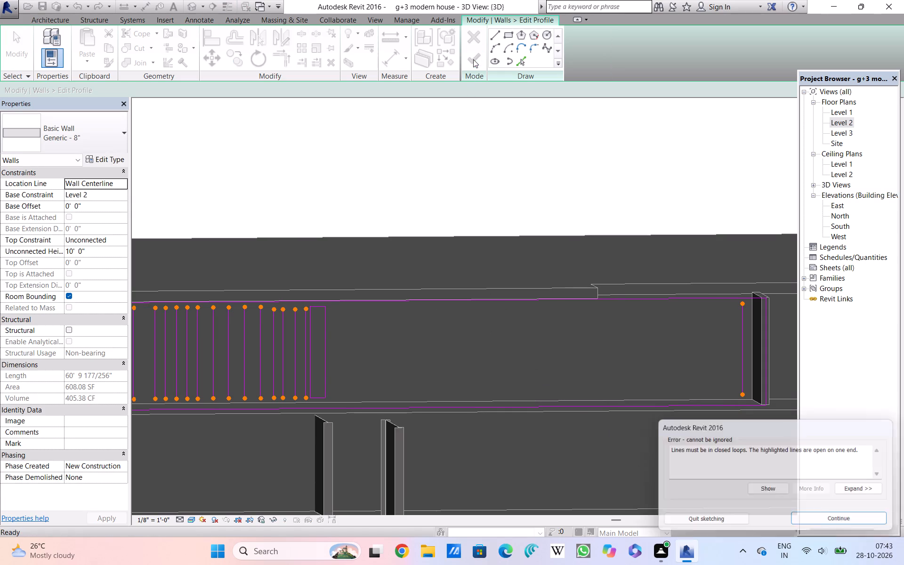
middle_click_drag(412, 366, 492, 367)
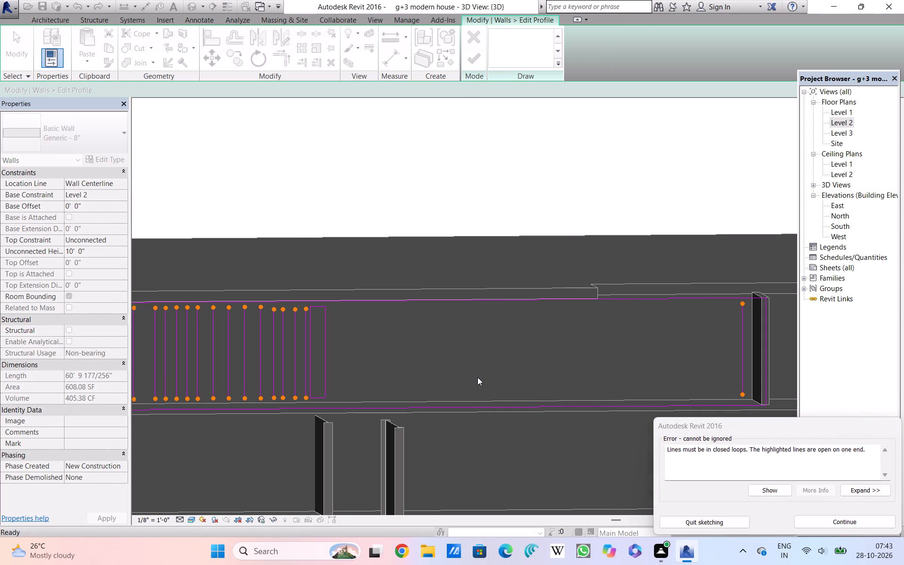
left_click(848, 520)
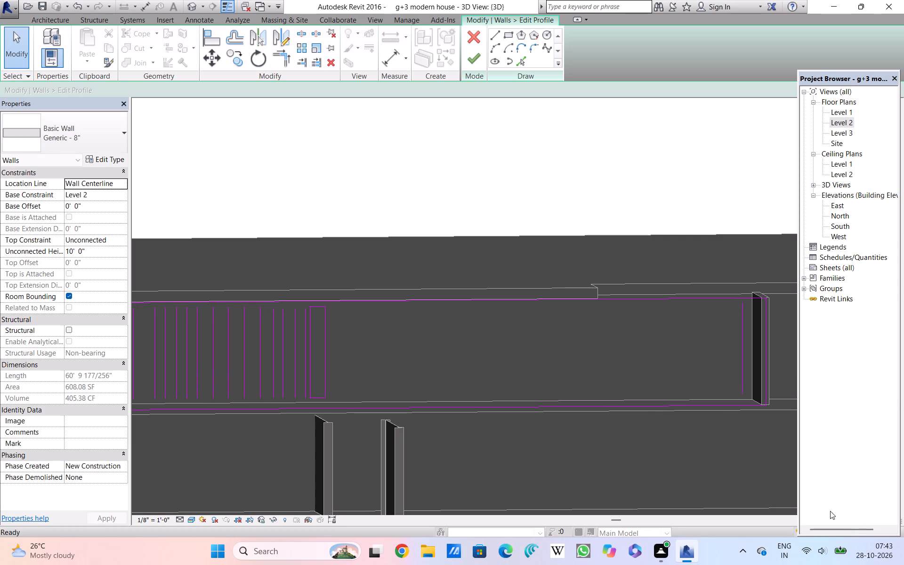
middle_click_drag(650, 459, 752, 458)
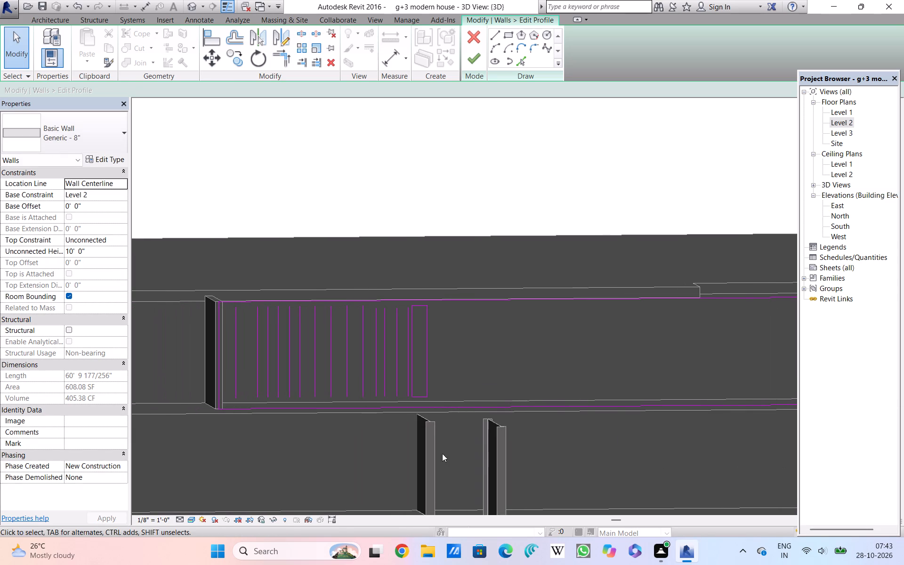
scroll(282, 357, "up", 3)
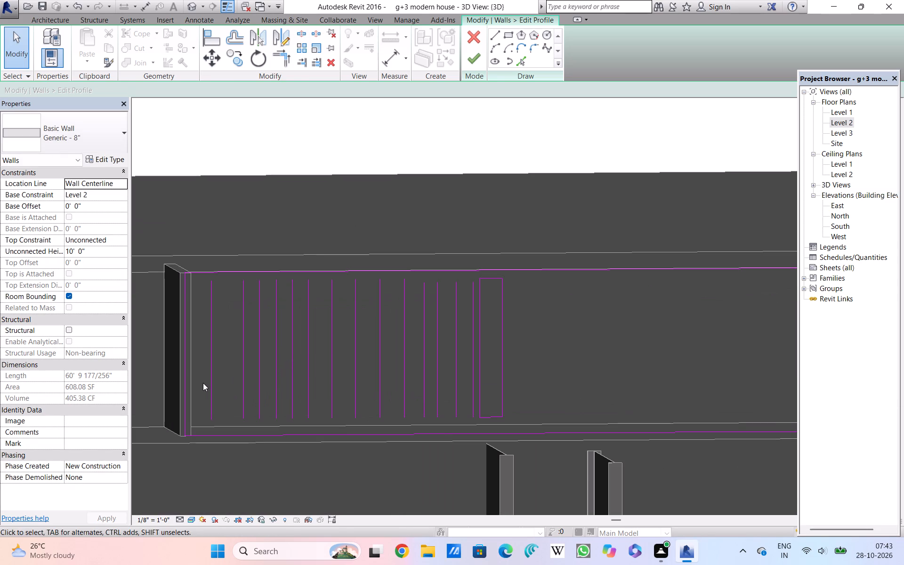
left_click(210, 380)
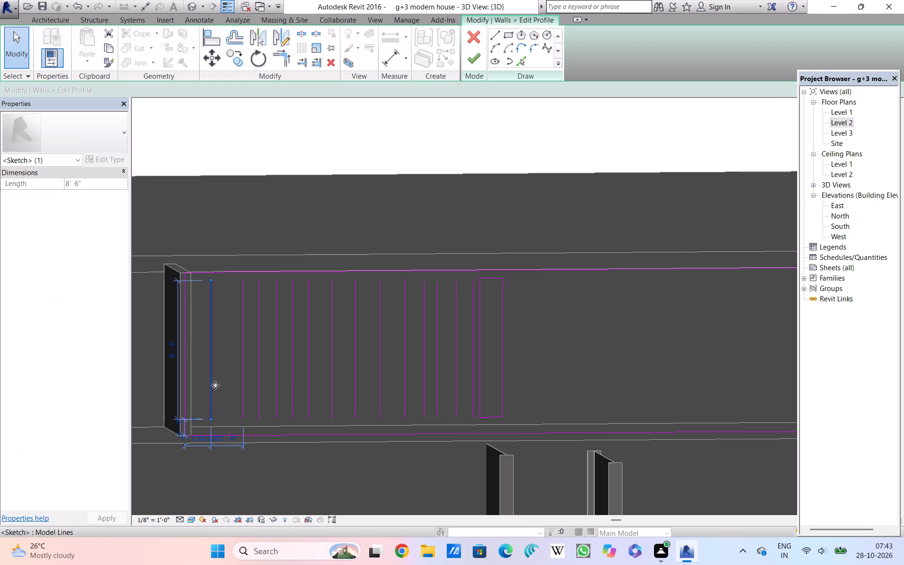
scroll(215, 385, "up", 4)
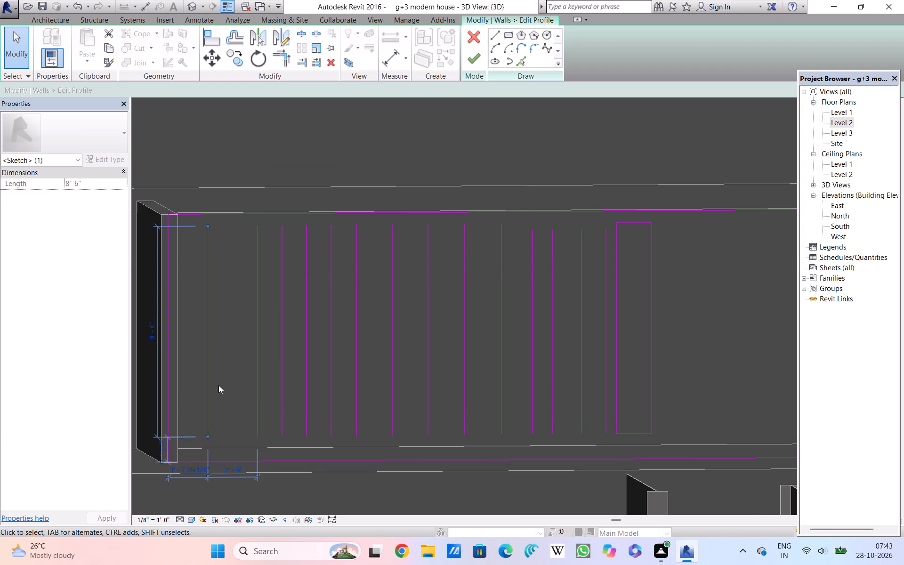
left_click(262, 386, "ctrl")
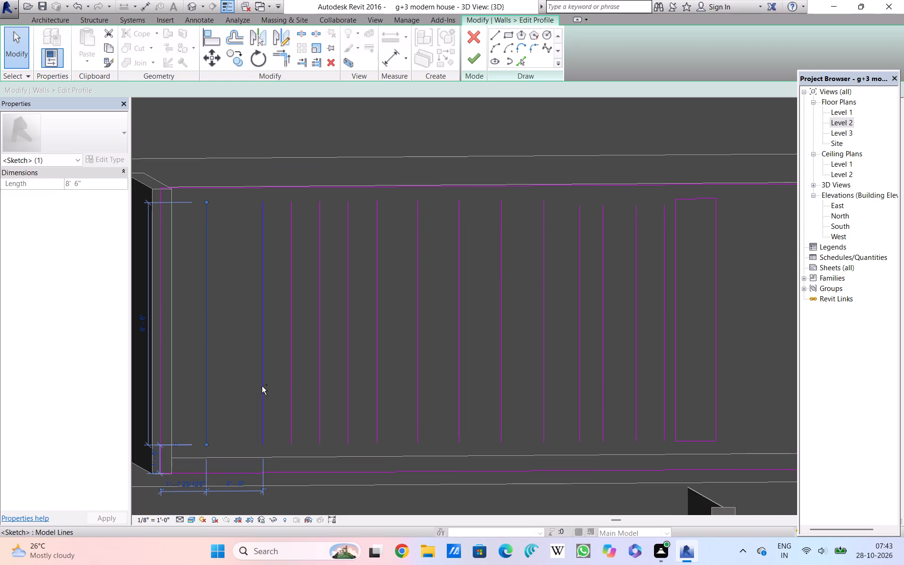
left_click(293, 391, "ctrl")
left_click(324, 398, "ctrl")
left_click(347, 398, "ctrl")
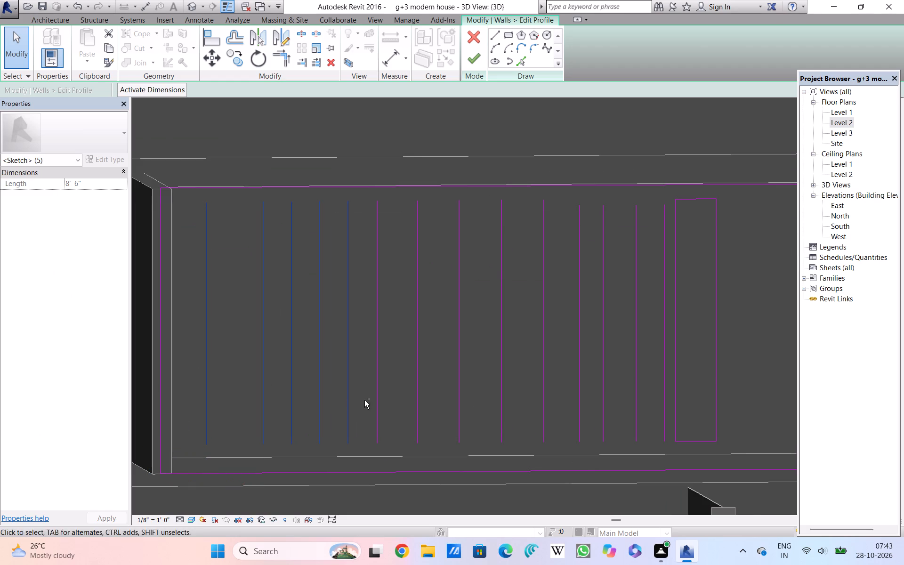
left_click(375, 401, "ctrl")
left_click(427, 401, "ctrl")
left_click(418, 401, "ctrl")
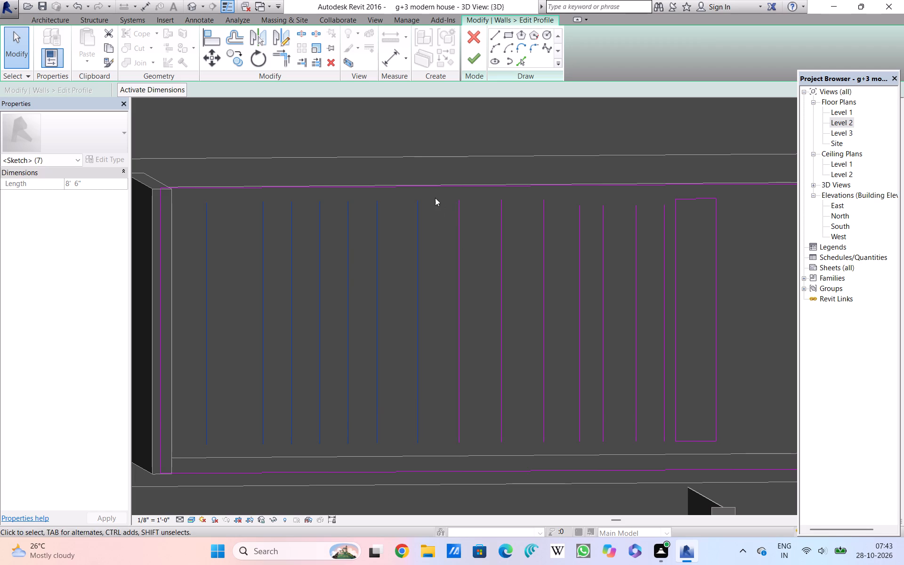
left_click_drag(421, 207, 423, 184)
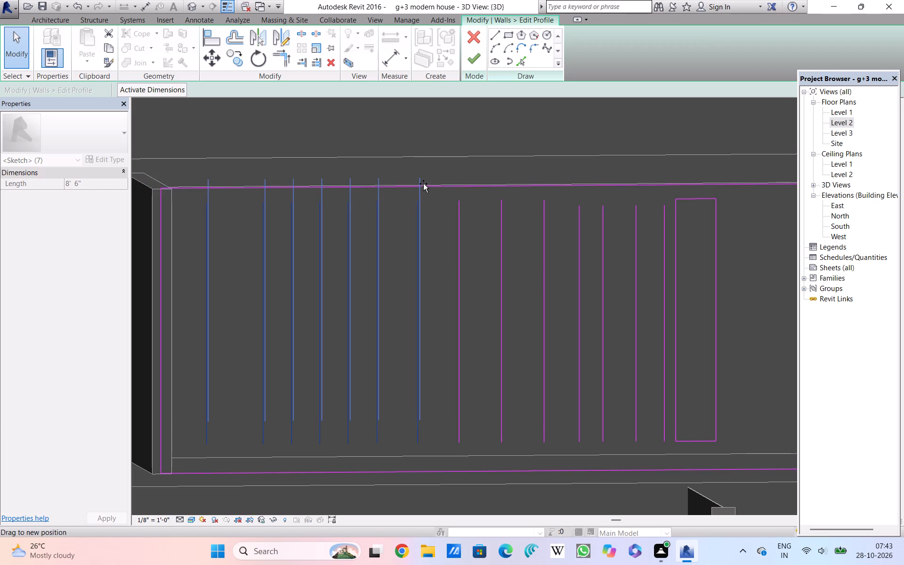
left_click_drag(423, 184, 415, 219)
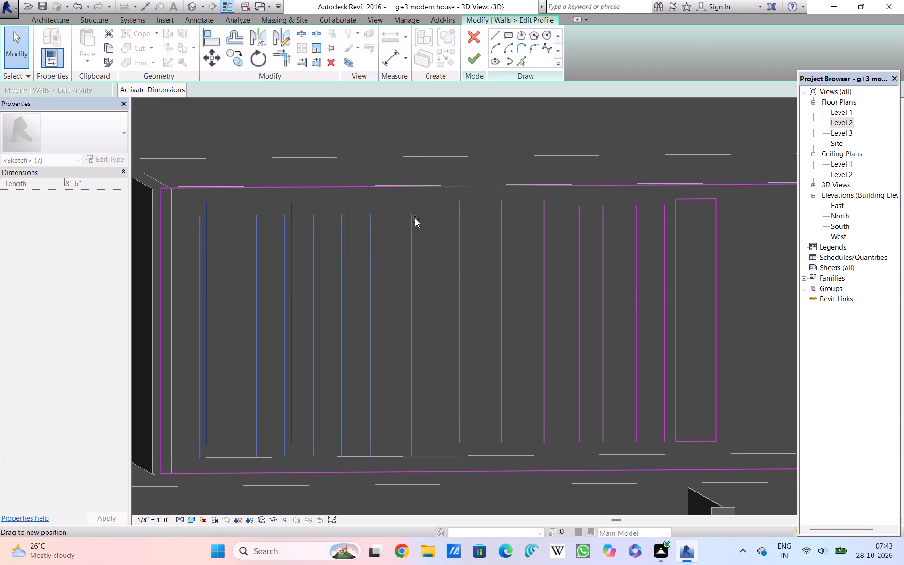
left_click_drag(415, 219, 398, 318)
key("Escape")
Stretch both ends of the inset rectangle's left vertical line to the outer profile's bottom and top edges, making it 10' 0" long.
scroll(398, 318, "up", 2)
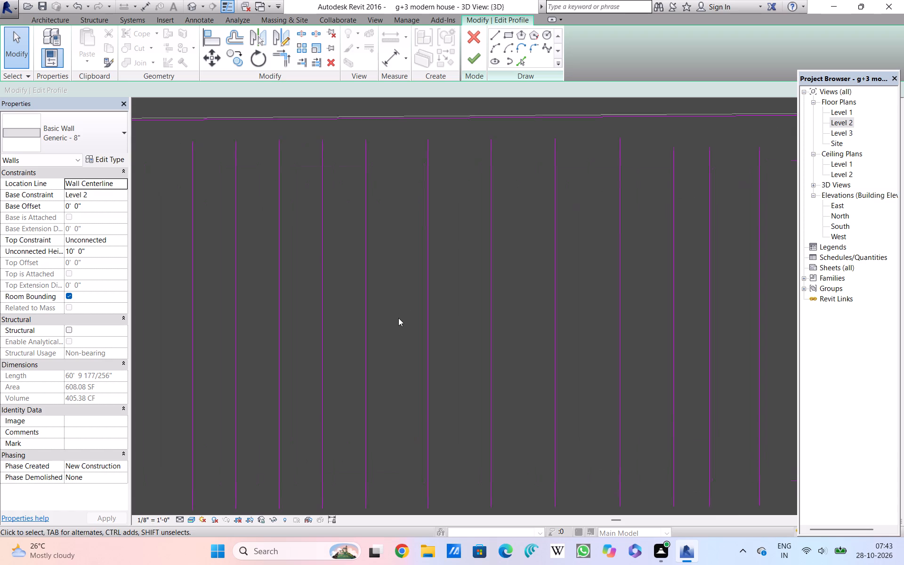
scroll(398, 318, "up", 2)
left_click_drag(398, 318, 244, 407)
scroll(398, 318, "down", 5)
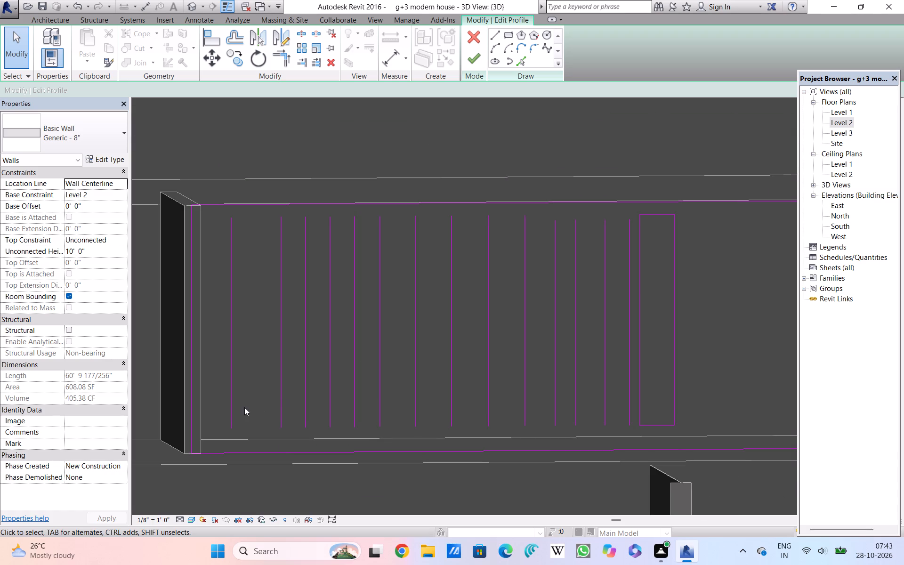
left_click_drag(244, 407, 229, 419)
left_click(229, 419)
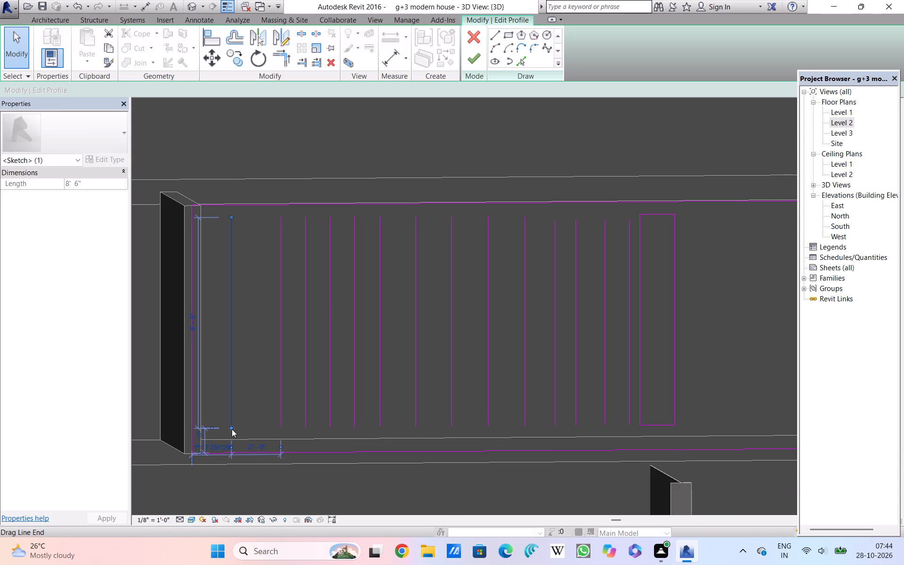
left_click_drag(232, 429, 228, 452)
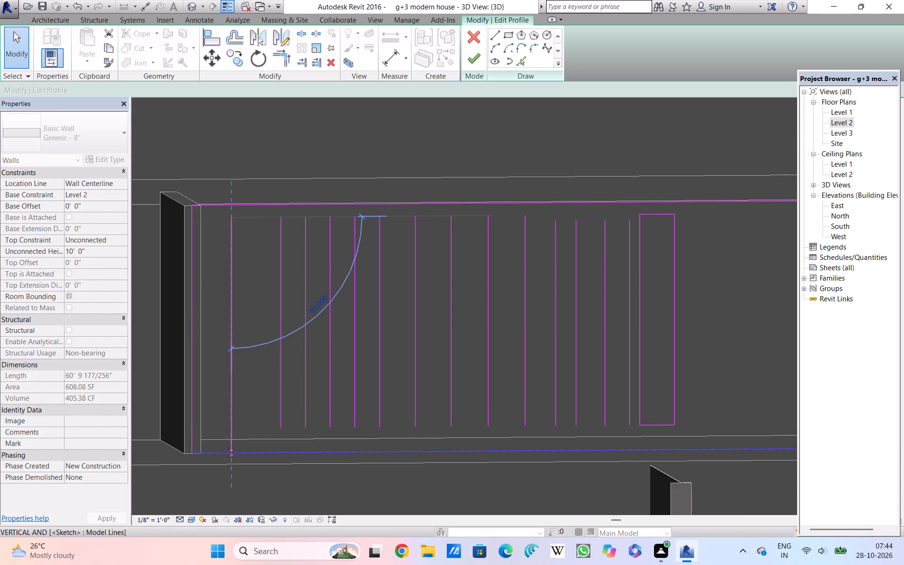
left_click_drag(228, 452, 228, 452)
left_click_drag(231, 218, 232, 206)
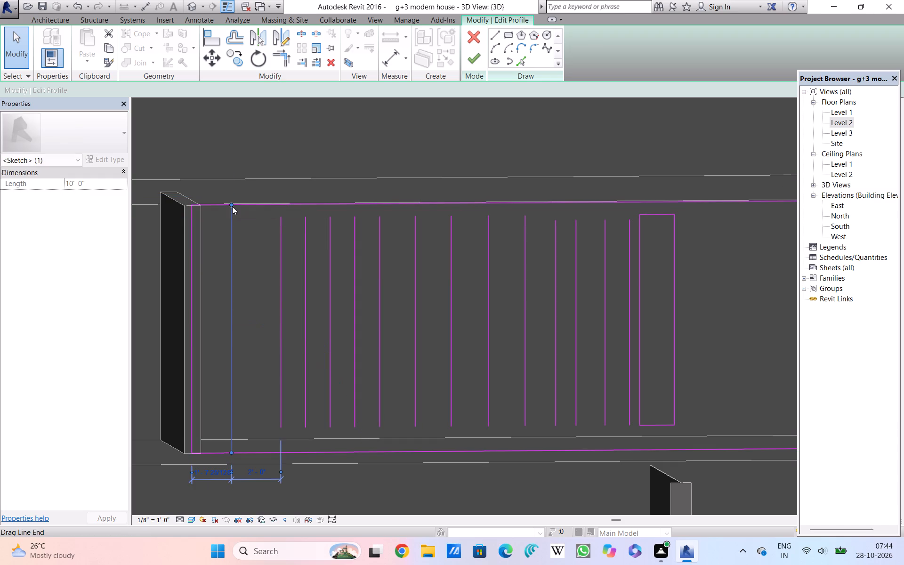
Extend the adjacent vertical slat line at both ends to the outer profile's top and bottom edges.
left_click(278, 278)
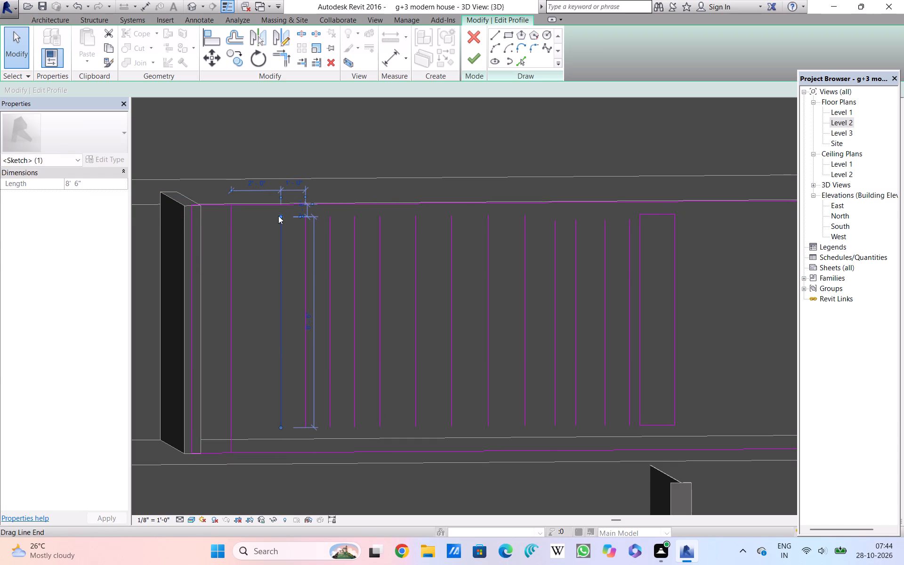
left_click_drag(278, 216, 278, 206)
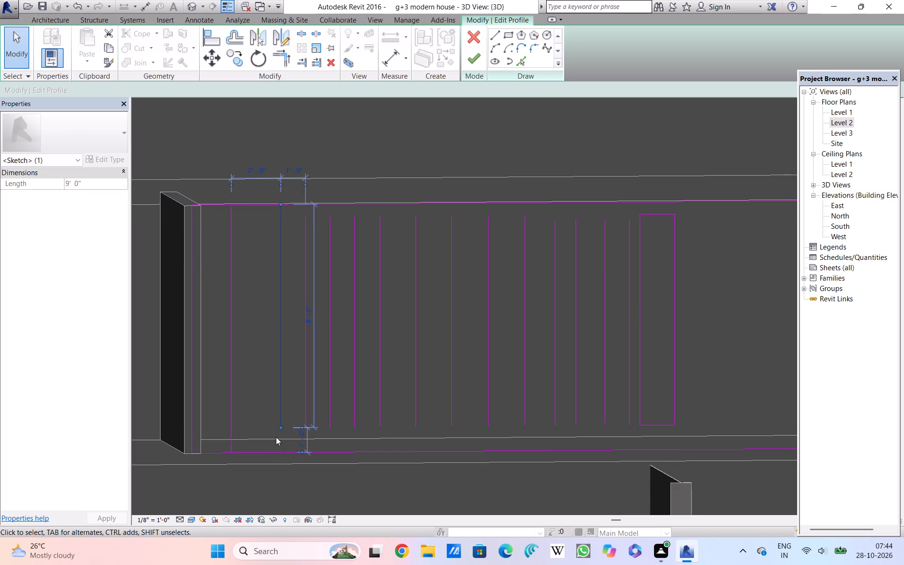
left_click_drag(280, 426, 281, 446)
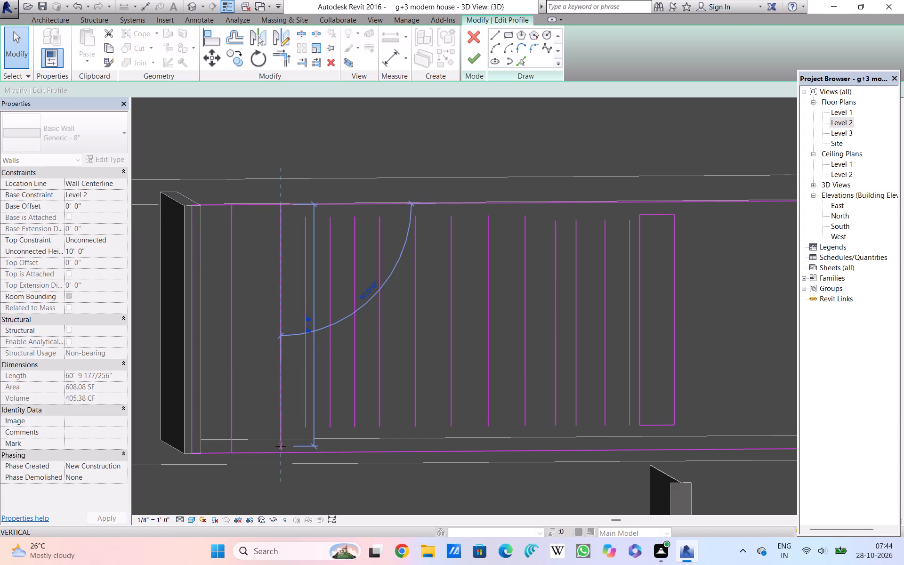
left_click_drag(281, 446, 283, 453)
Extend the next two short slat lines at both ends to the wall profile's top and bottom edges.
left_click(304, 420)
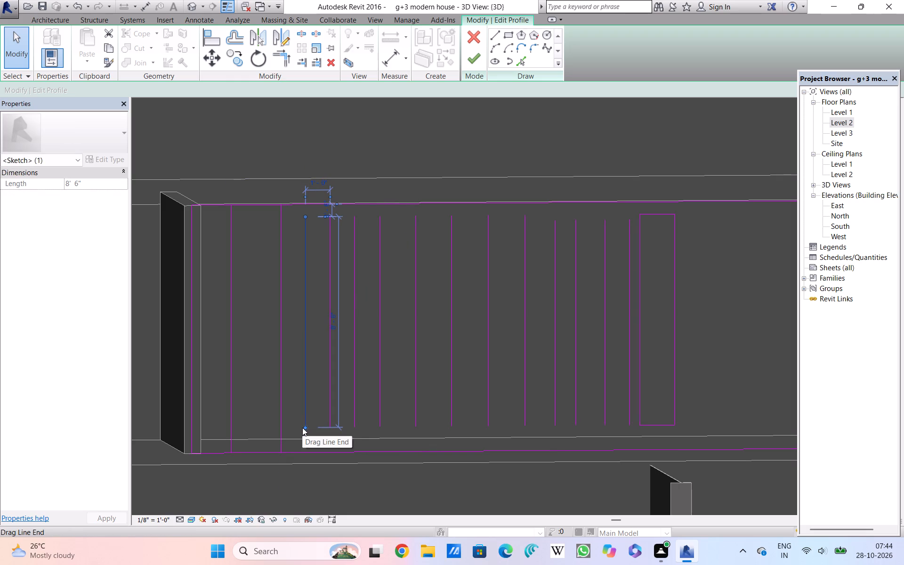
left_click_drag(304, 428, 304, 450)
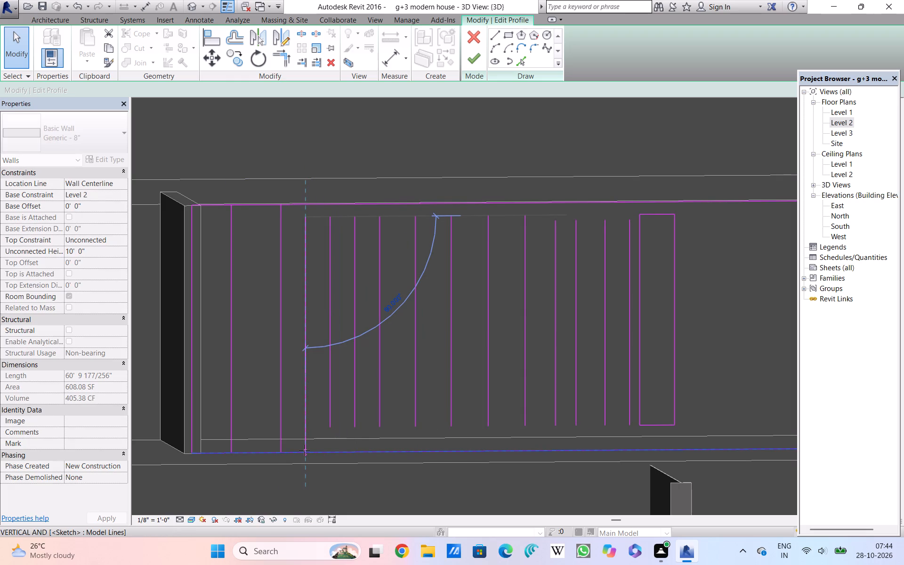
left_click_drag(304, 450, 305, 450)
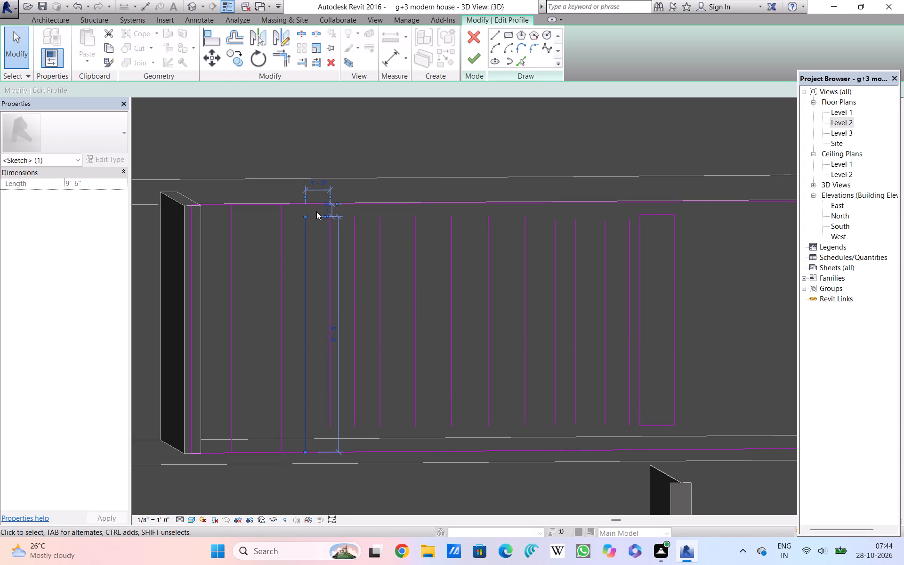
left_click_drag(305, 216, 305, 206)
left_click(334, 264)
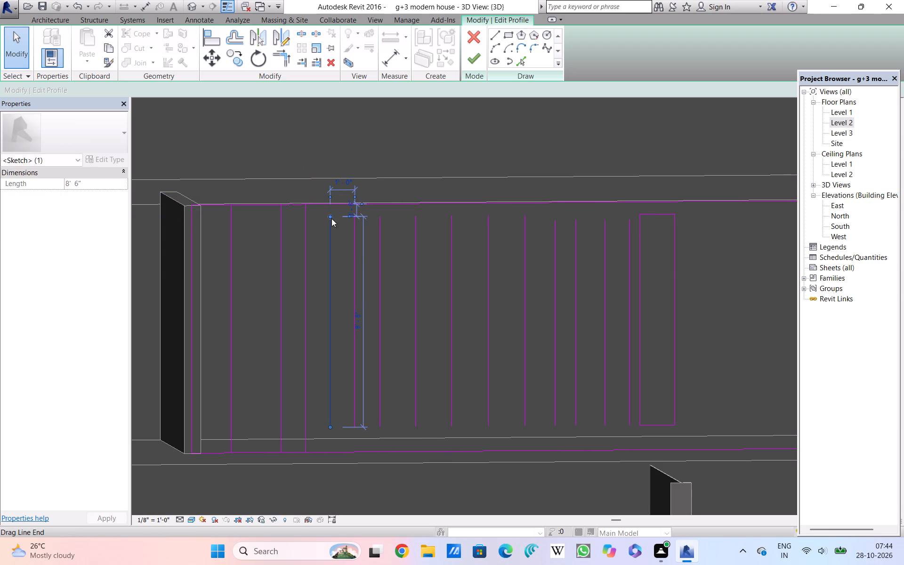
left_click_drag(331, 214, 330, 205)
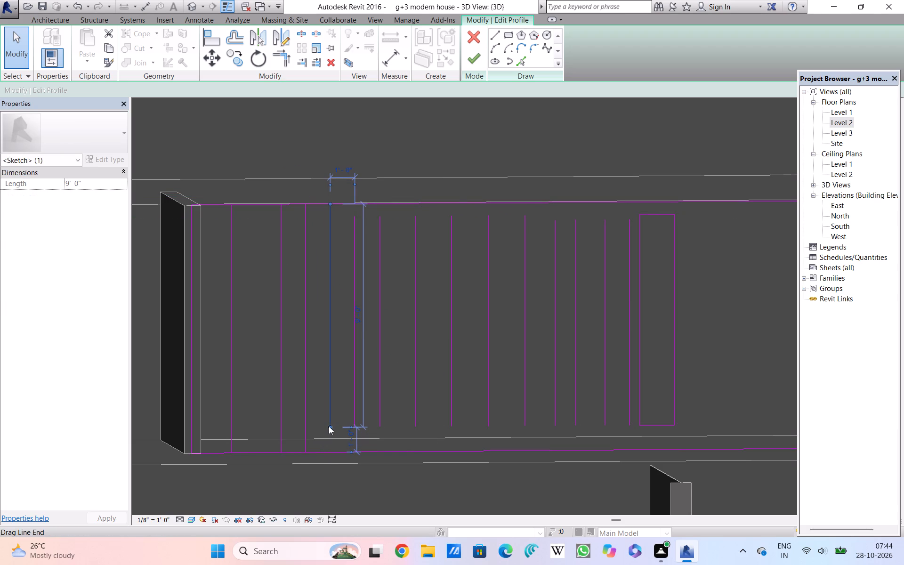
left_click_drag(329, 426, 339, 435)
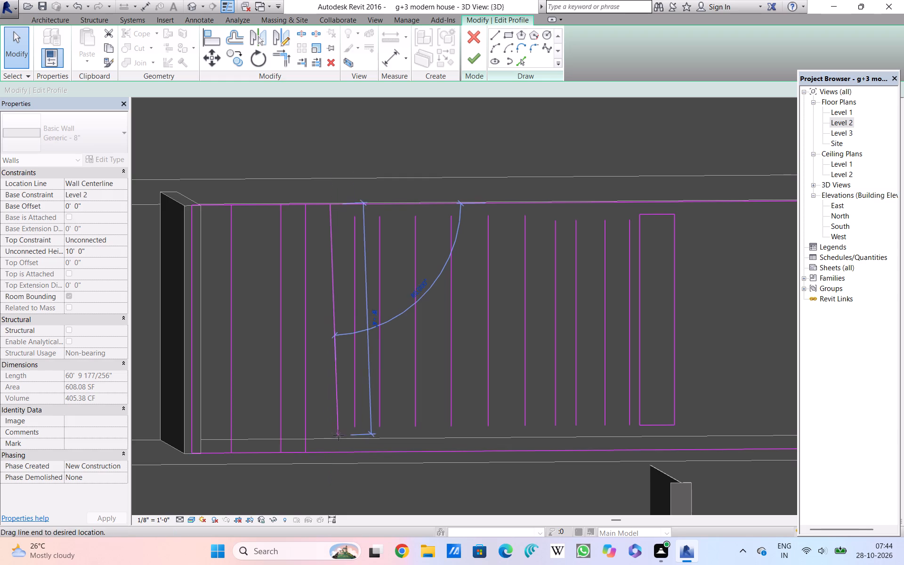
left_click_drag(339, 435, 329, 452)
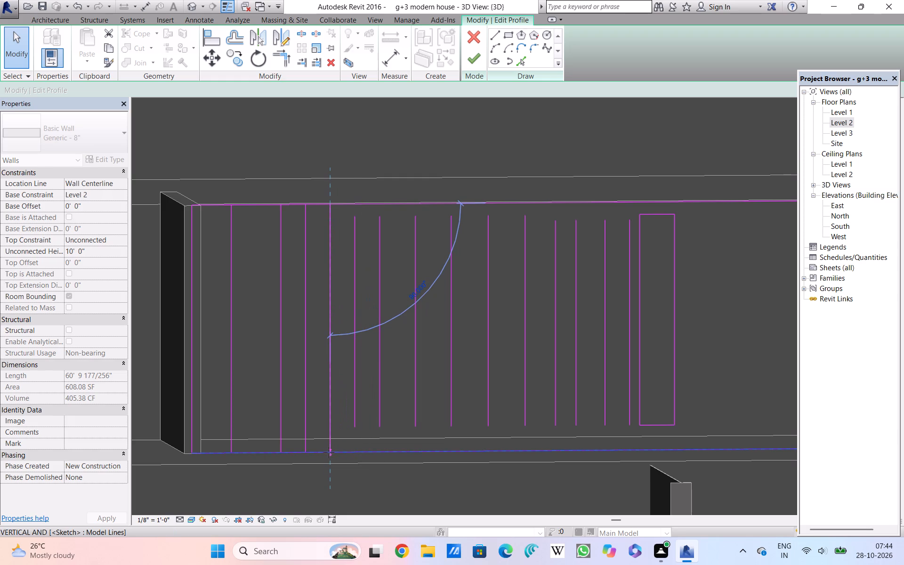
left_click_drag(329, 452, 330, 452)
Extend the following slat line at both ends to the outer profile's edges, making it 10' 0" long.
left_click(353, 423)
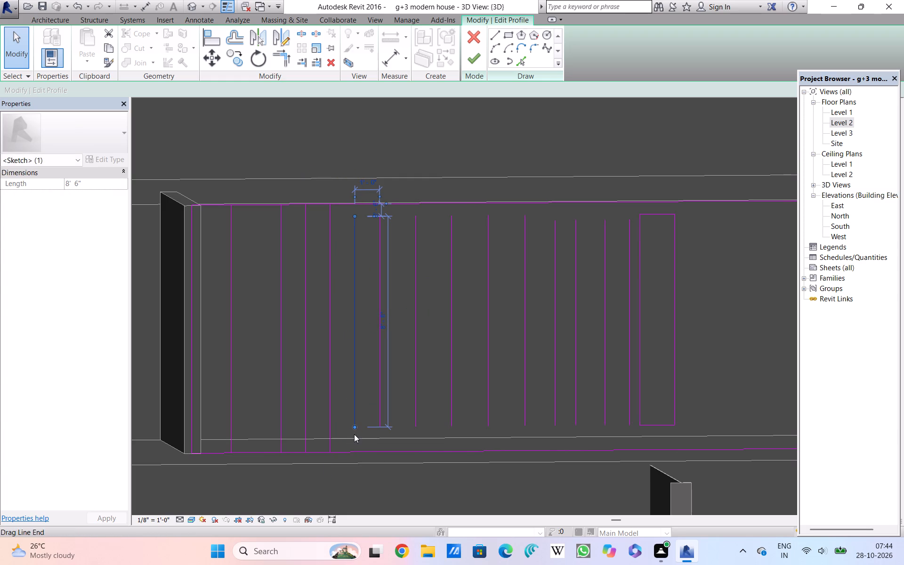
left_click_drag(354, 427, 354, 453)
left_click_drag(354, 217, 358, 210)
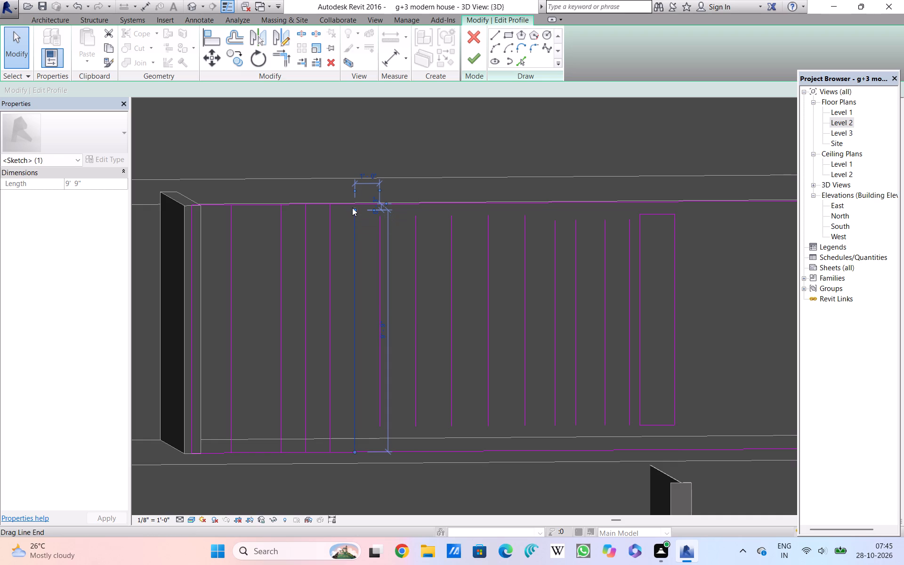
scroll(351, 211, "up", 5)
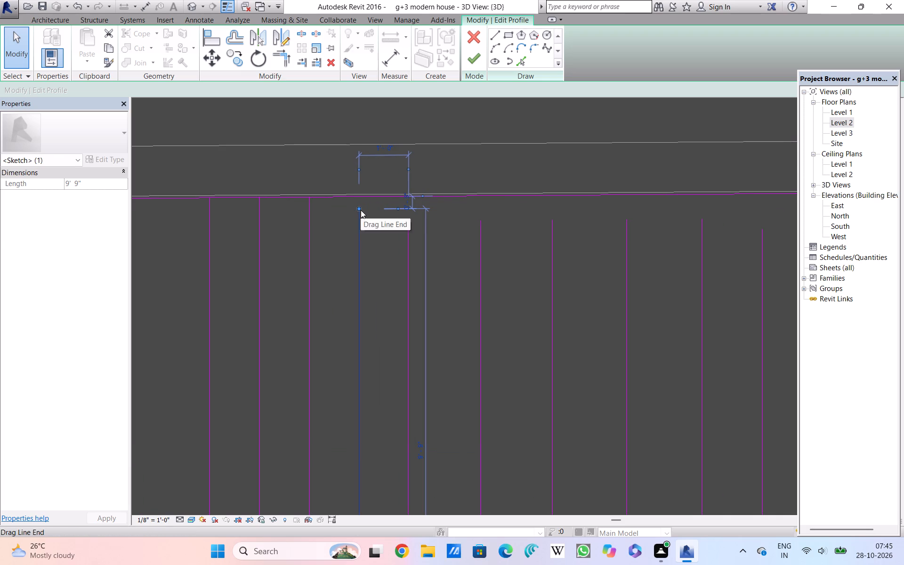
left_click_drag(360, 209, 360, 201)
left_click(360, 201)
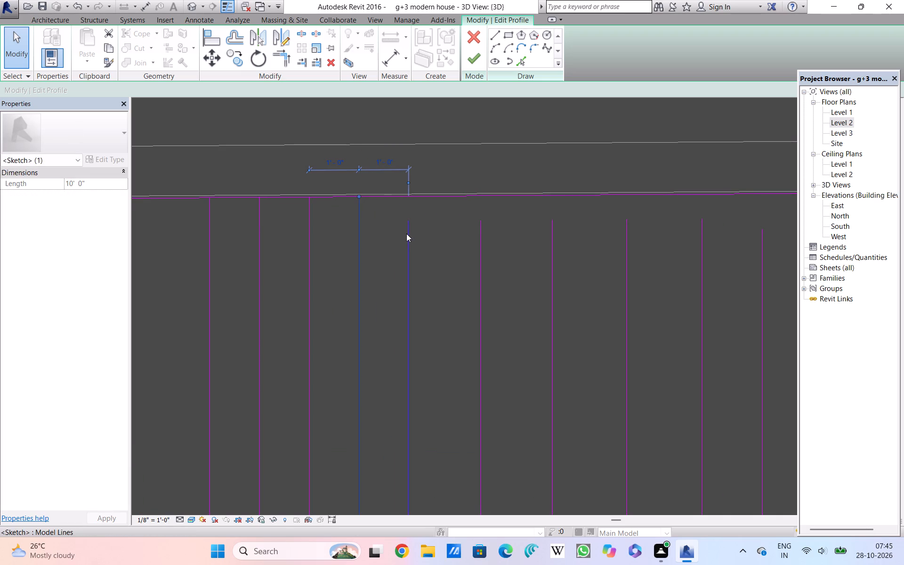
Extend only the top ends of the next two slat lines up to the outer profile's top edge.
left_click(406, 234)
left_click_drag(407, 219, 409, 201)
double_click(478, 231)
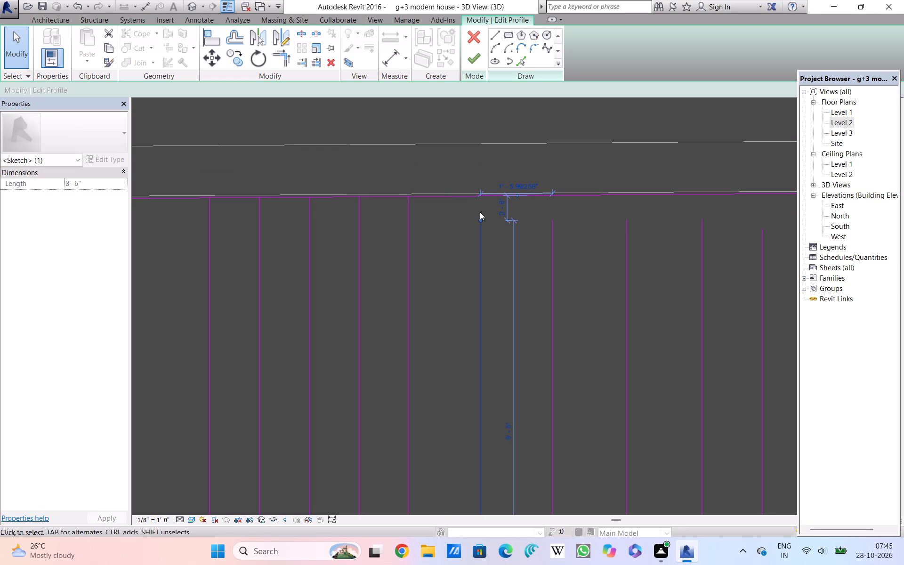
left_click_drag(481, 218, 479, 198)
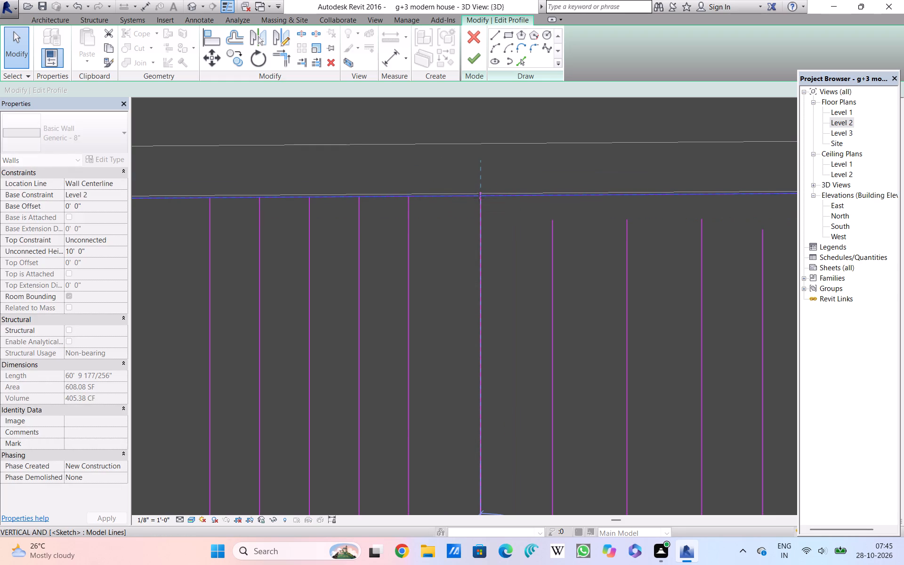
left_click_drag(479, 198, 479, 202)
left_click(479, 202)
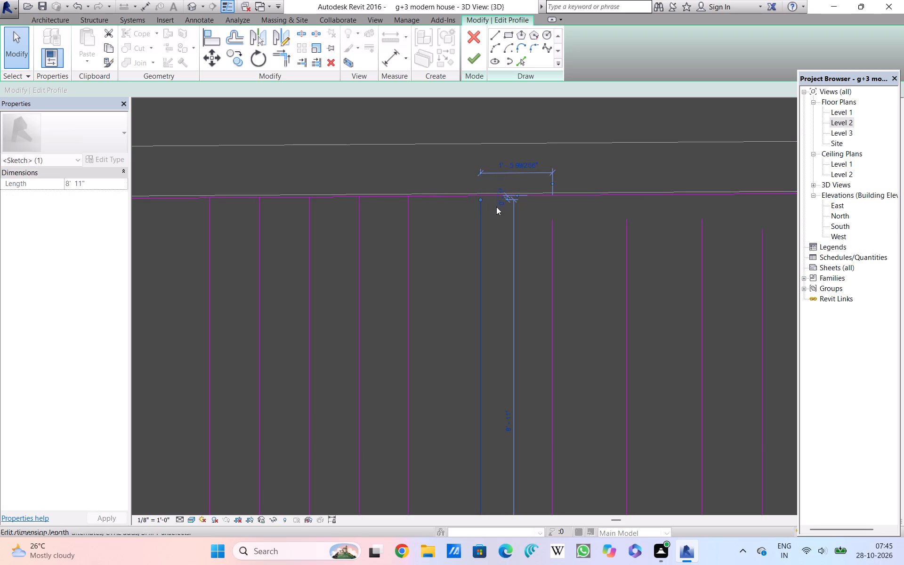
scroll(492, 201, "up", 2)
left_click_drag(476, 199, 477, 198)
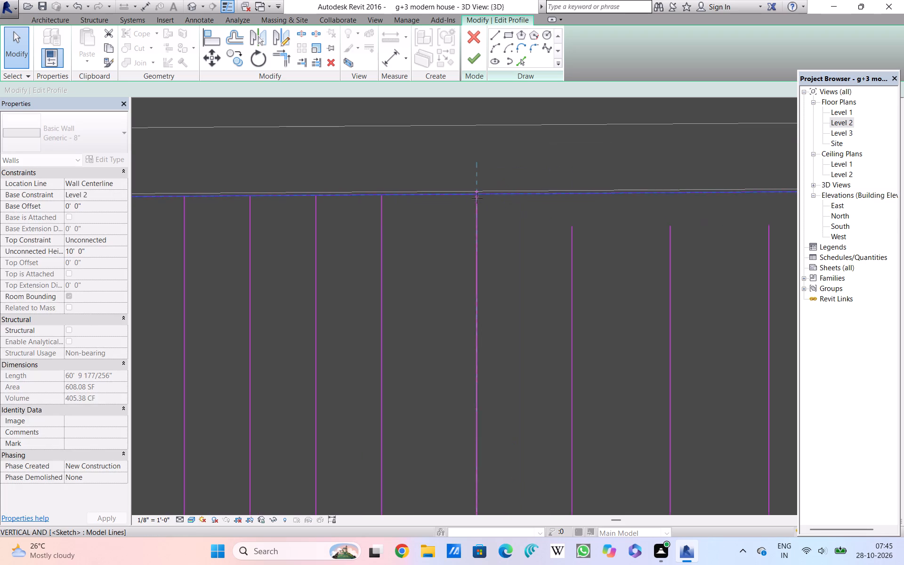
left_click_drag(477, 198, 477, 192)
left_click(477, 192)
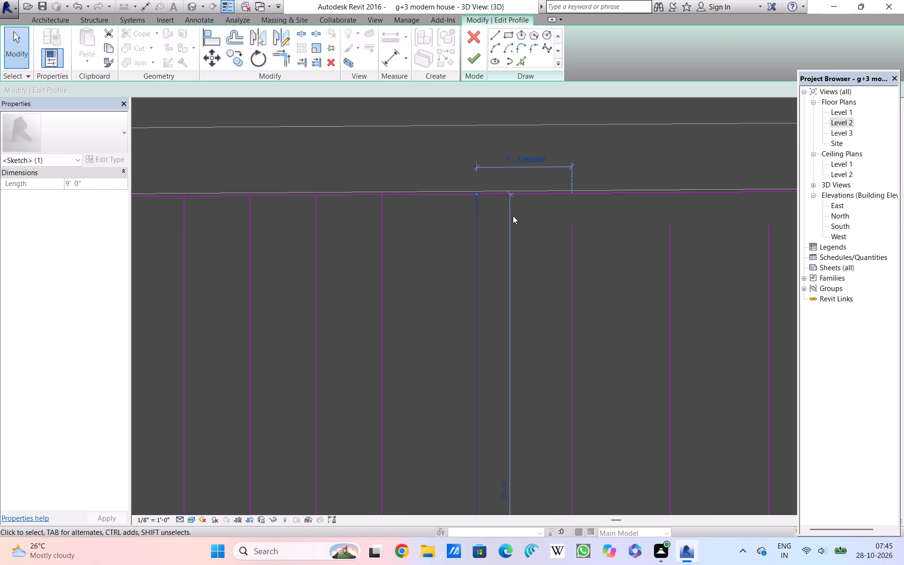
left_click(509, 218)
Extend the top ends of the following three slat lines to the profile's top edge, making each 9' 0" long.
left_click(572, 237)
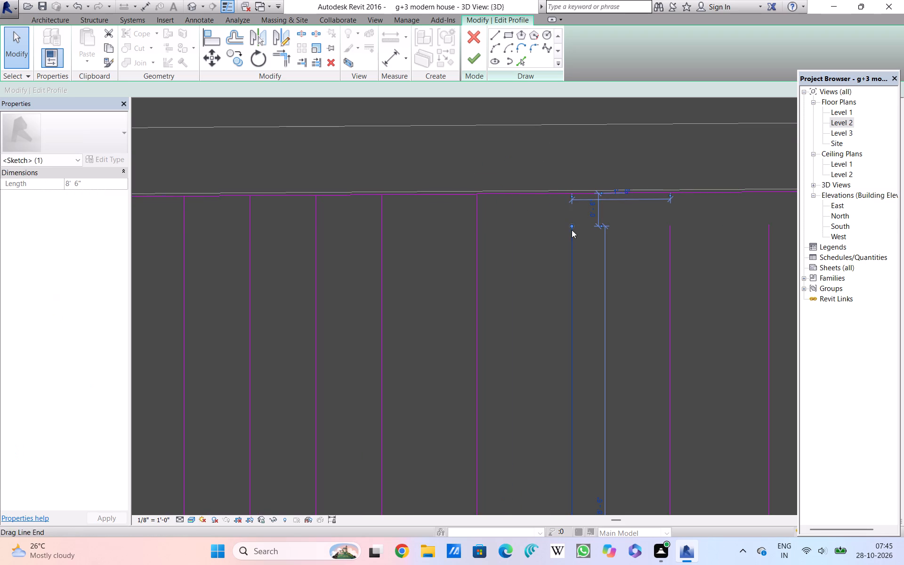
left_click_drag(572, 228, 573, 193)
middle_click_drag(597, 228, 302, 224)
left_click(378, 244)
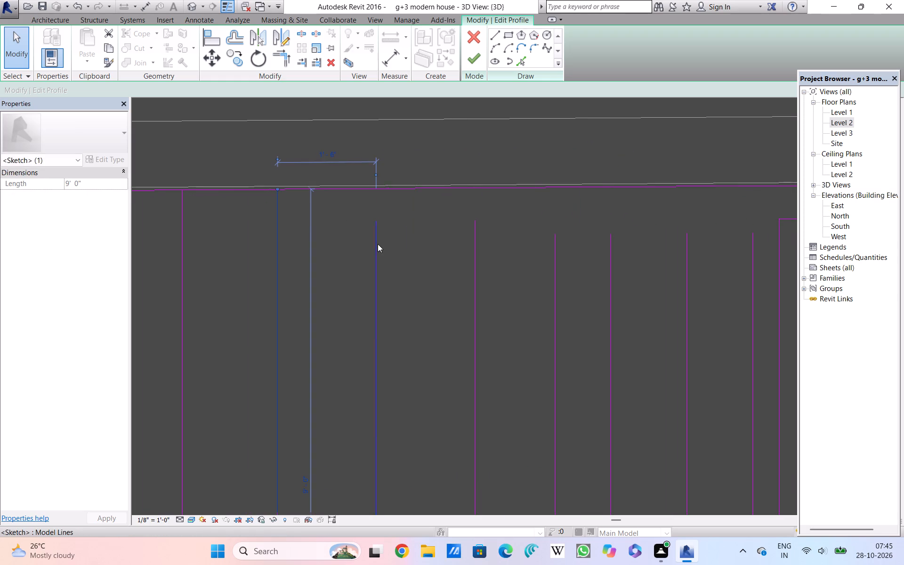
left_click_drag(376, 221, 379, 191)
double_click(379, 191)
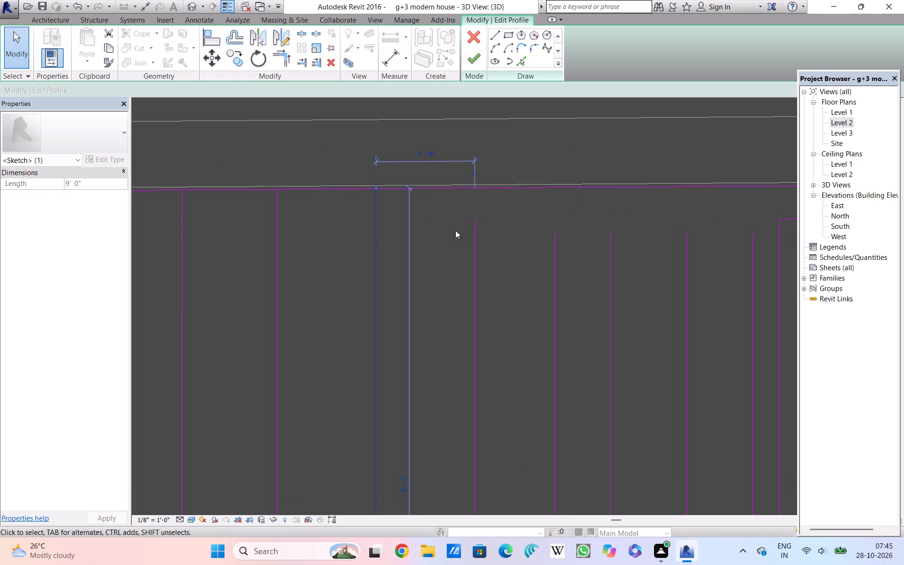
left_click(473, 234)
left_click_drag(472, 221, 476, 193)
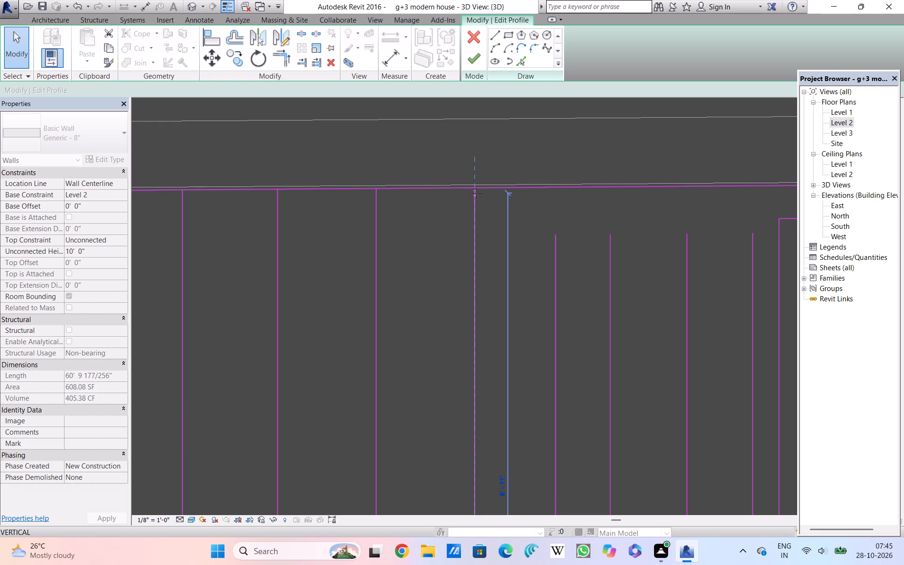
left_click_drag(476, 193, 477, 190)
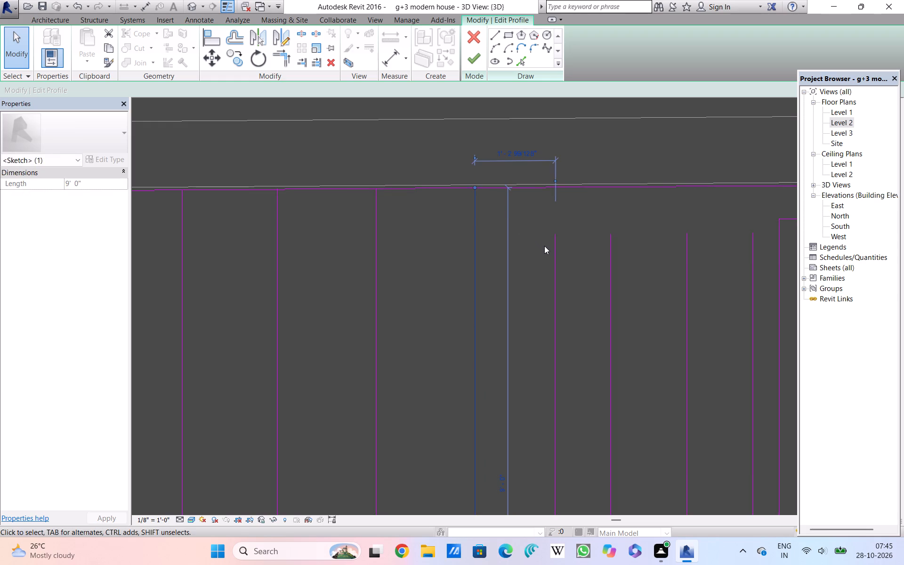
Extend the top ends of the next two closely spaced slat lines to the outer profile's top edge.
middle_click_drag(544, 246, 273, 226)
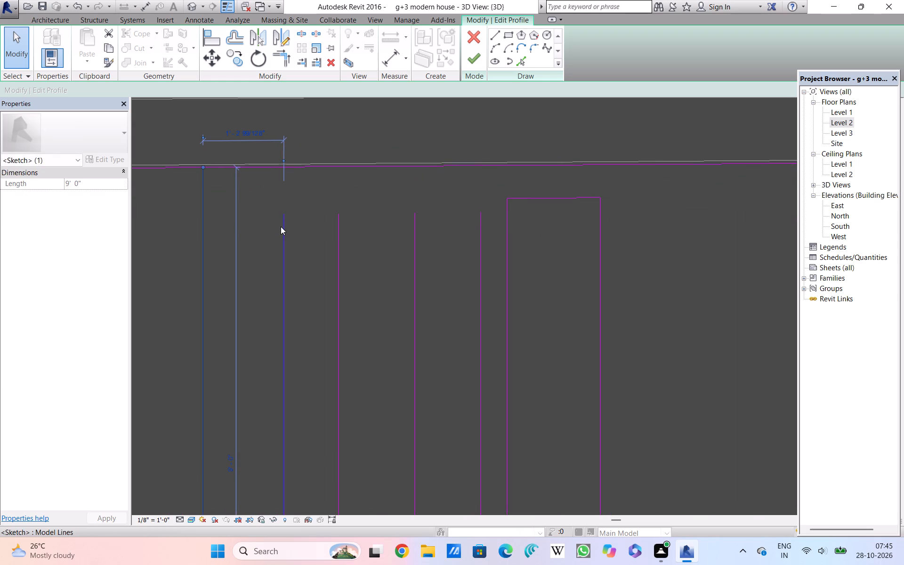
left_click(281, 226)
left_click_drag(284, 213, 285, 177)
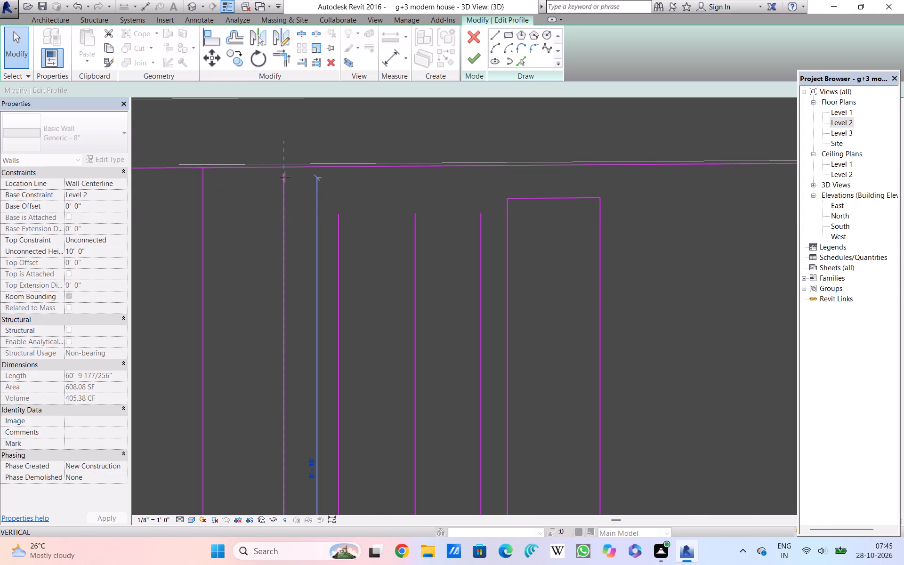
left_click_drag(285, 177, 285, 171)
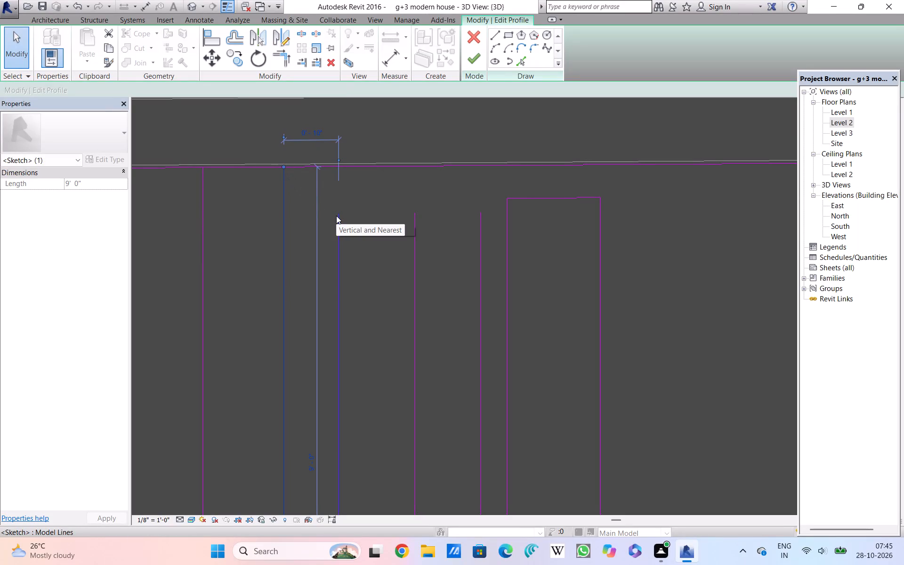
scroll(336, 216, "down", 7)
middle_click_drag(336, 216, 416, 212)
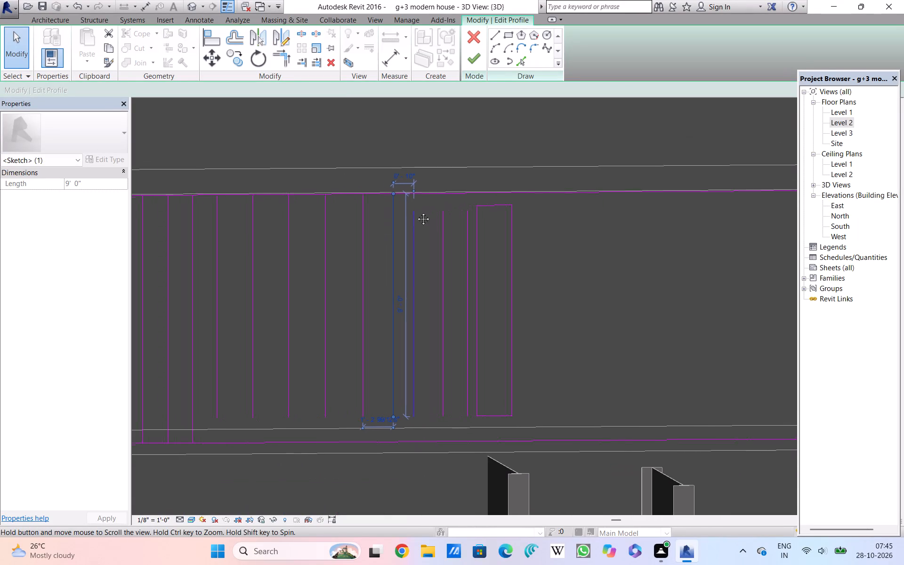
middle_click_drag(416, 212, 420, 214)
left_click(420, 225)
left_click_drag(421, 210, 421, 197)
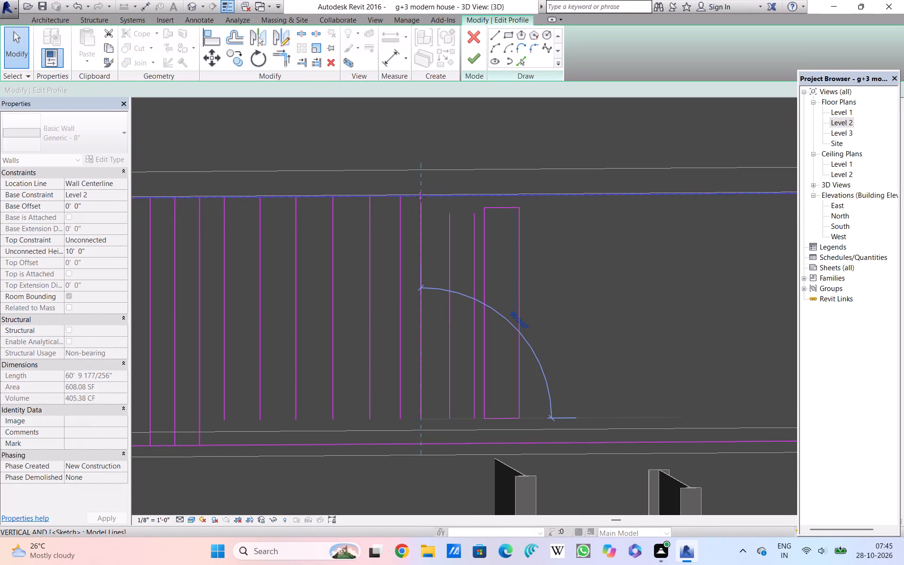
left_click_drag(421, 197, 421, 196)
left_click(421, 196)
Extend the second slat line before the narrow closed rectangle to both outer profile edges, making it 10' 0" long.
left_click(448, 228)
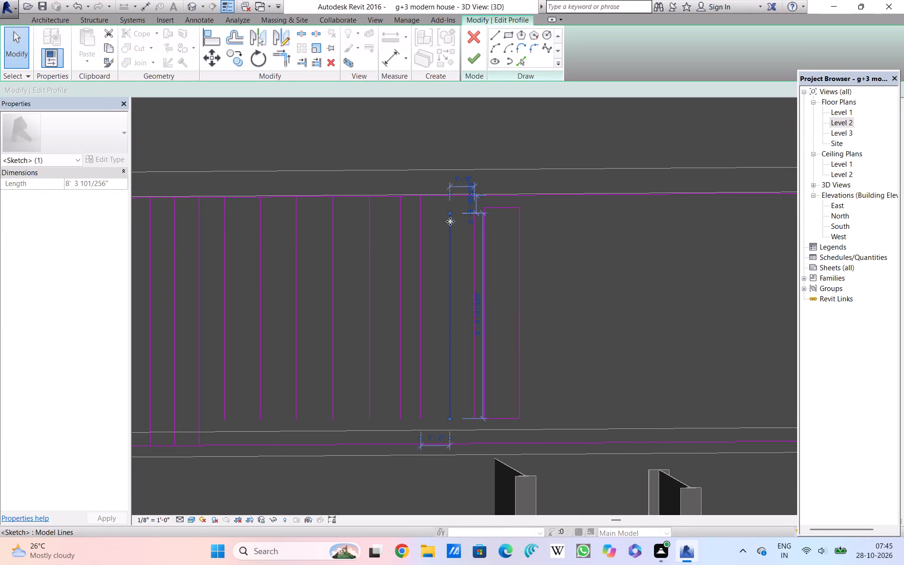
left_click_drag(451, 214, 451, 196)
left_click(450, 196)
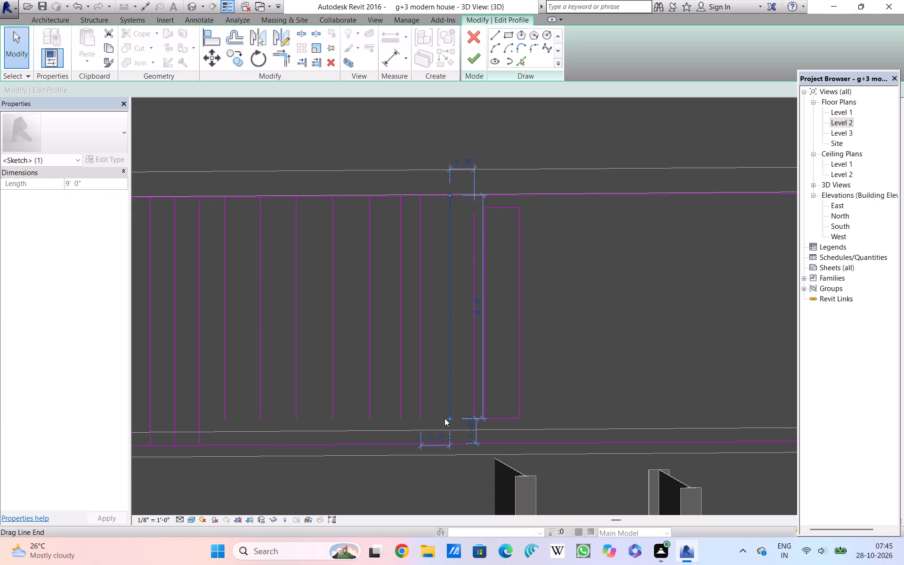
left_click_drag(450, 417, 451, 427)
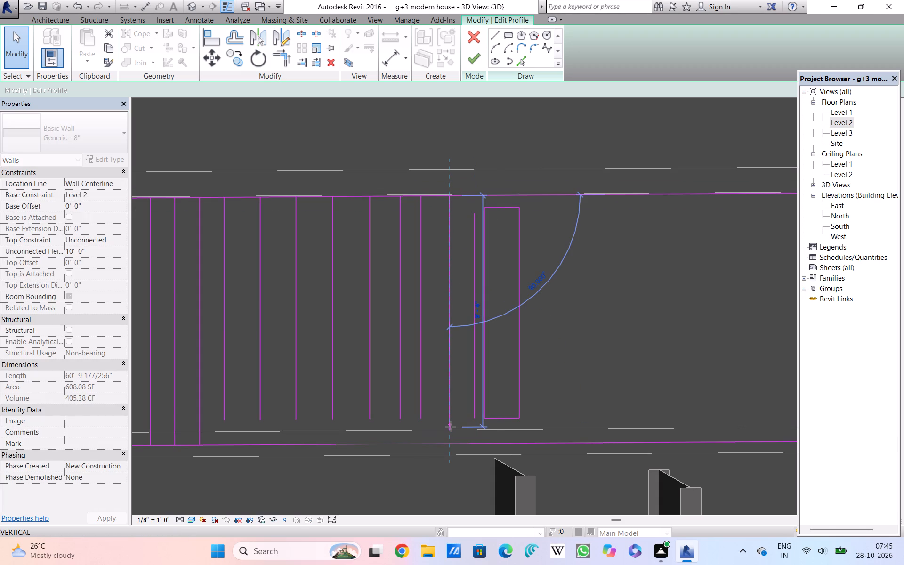
left_click_drag(451, 427, 451, 440)
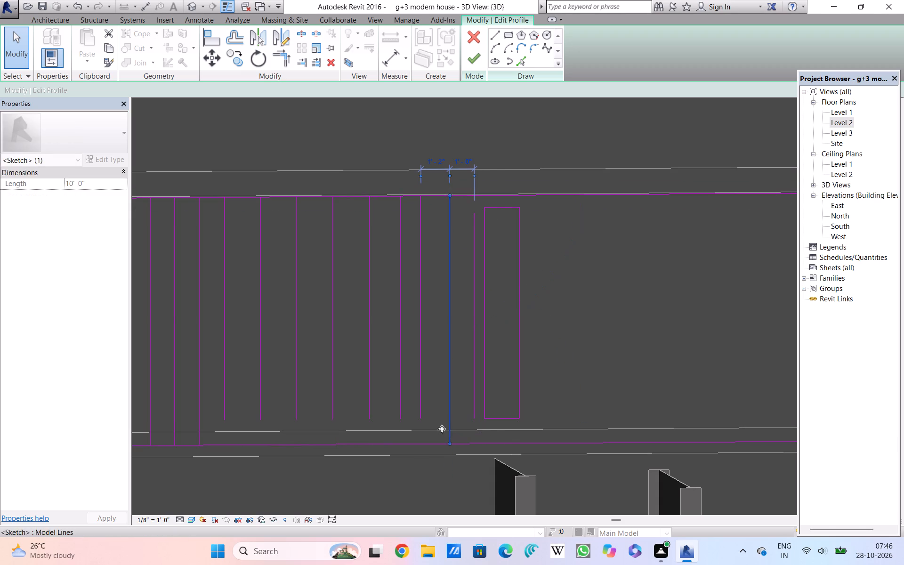
Extend the bottom ends of the next three slat lines to the outer profile's bottom edge, making each 10' 0" long.
left_click(418, 419)
left_click_drag(419, 419, 420, 436)
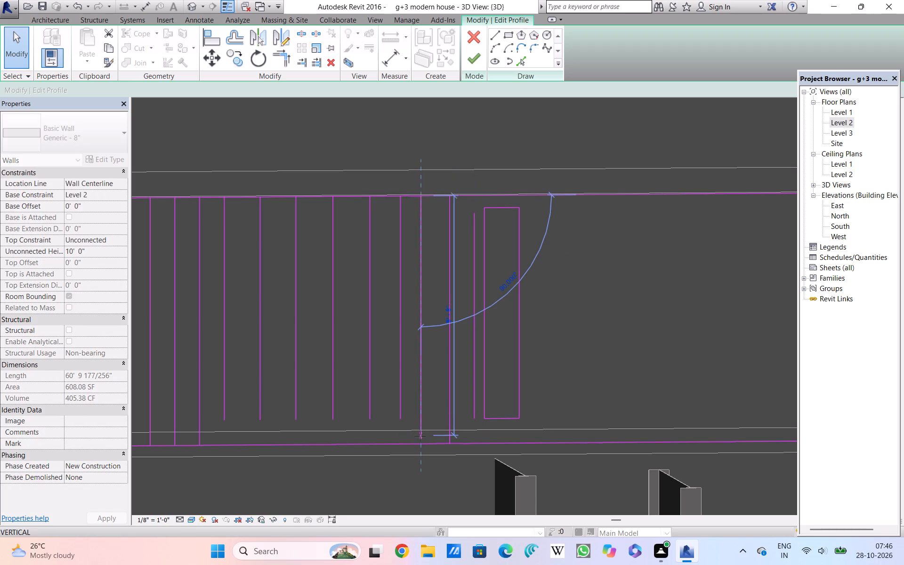
left_click_drag(420, 436, 420, 439)
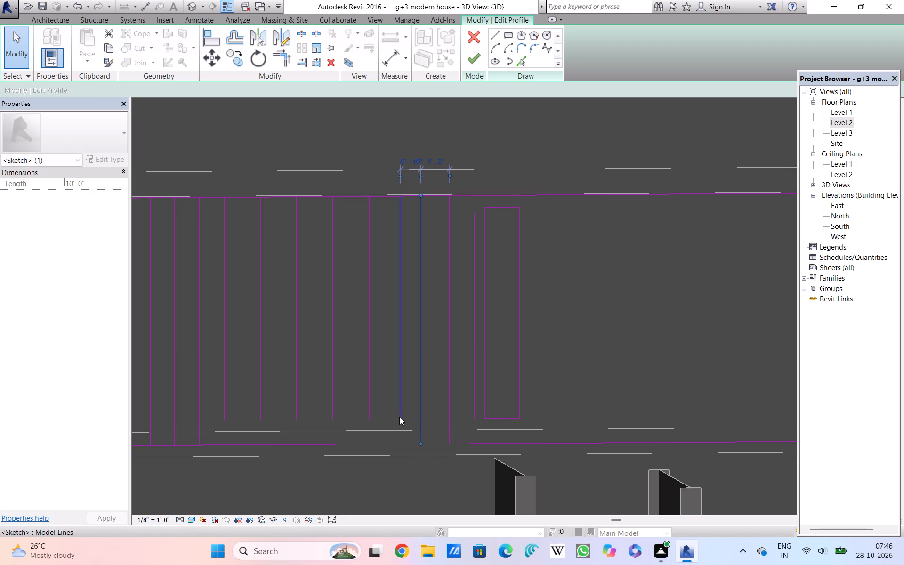
left_click(399, 417)
left_click_drag(399, 417, 399, 439)
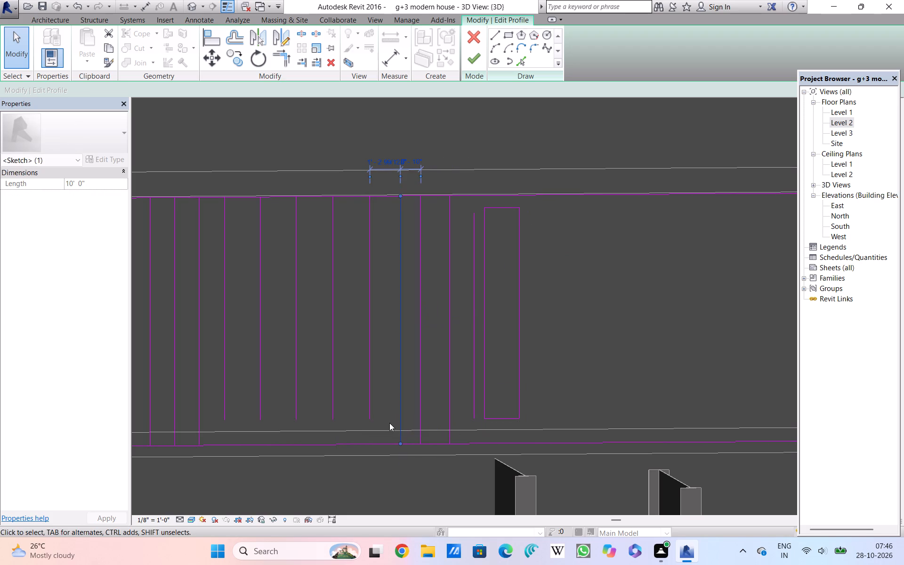
left_click(368, 415)
left_click_drag(370, 423, 370, 429)
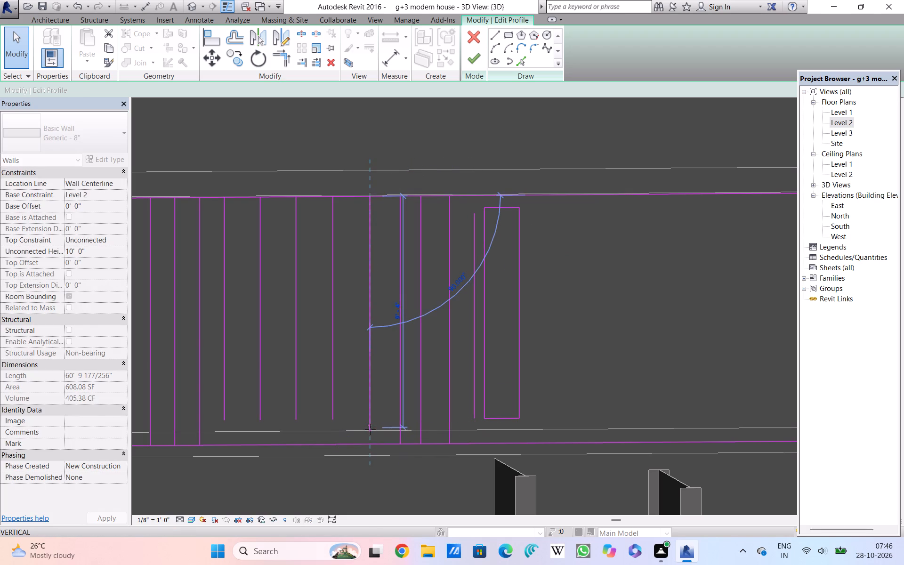
left_click_drag(370, 429, 370, 442)
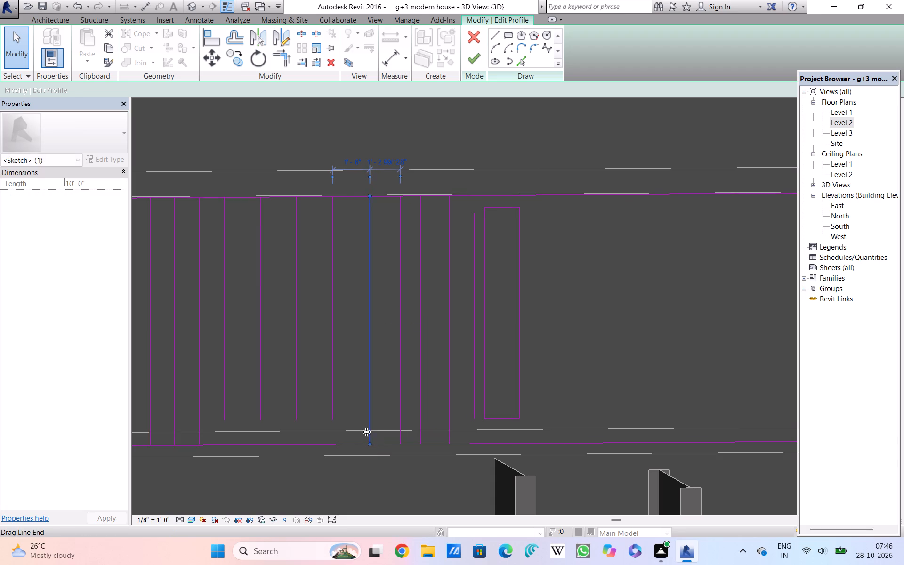
Extend the next short slat line's bottom end to the outer profile's bottom edge, making it 10' 0" long.
left_click(331, 410)
left_click_drag(331, 414, 330, 433)
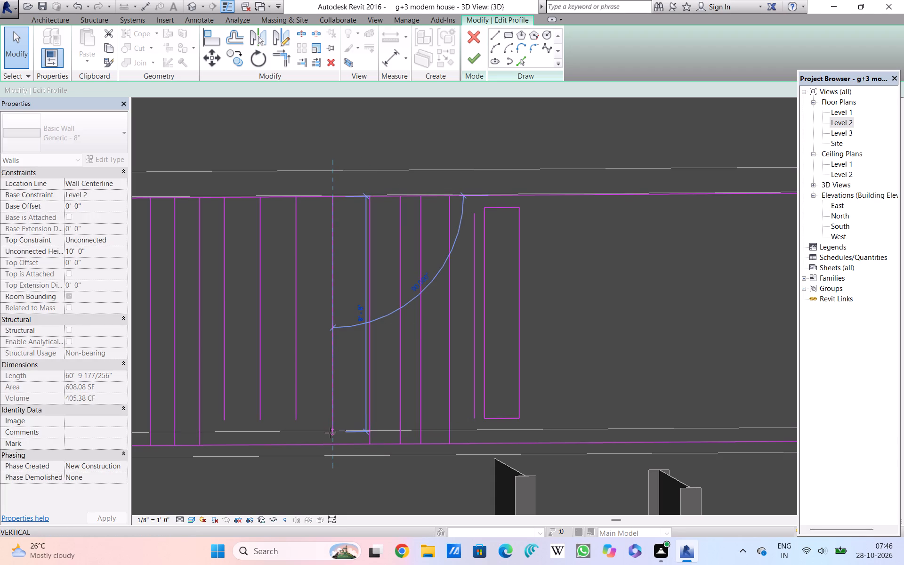
left_click_drag(330, 433, 331, 439)
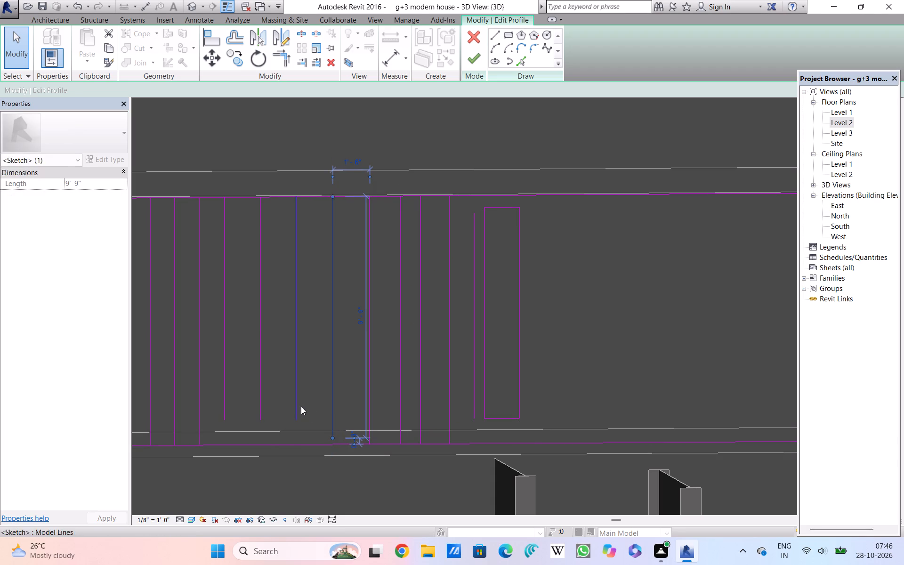
scroll(337, 437, "up", 4)
left_click_drag(329, 442, 328, 441)
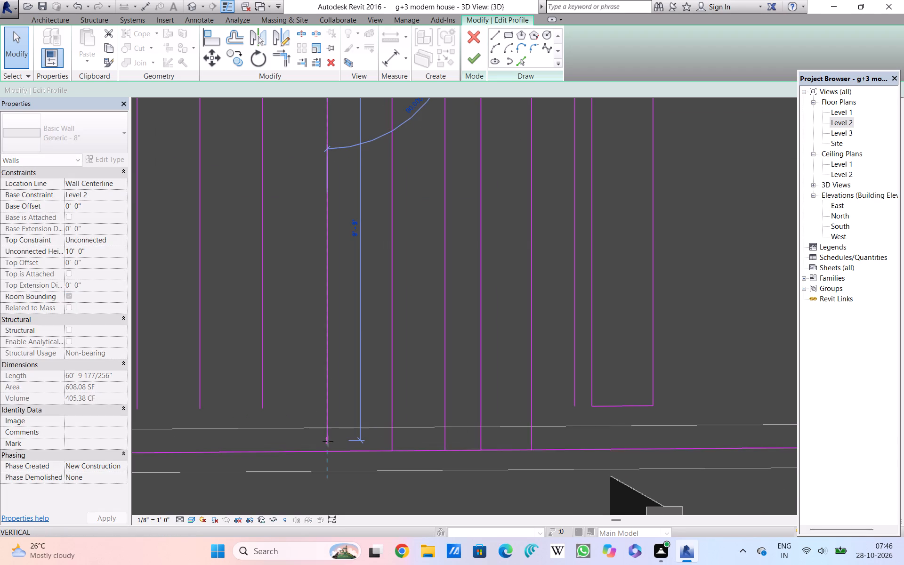
left_click_drag(328, 441, 327, 449)
left_click(328, 449)
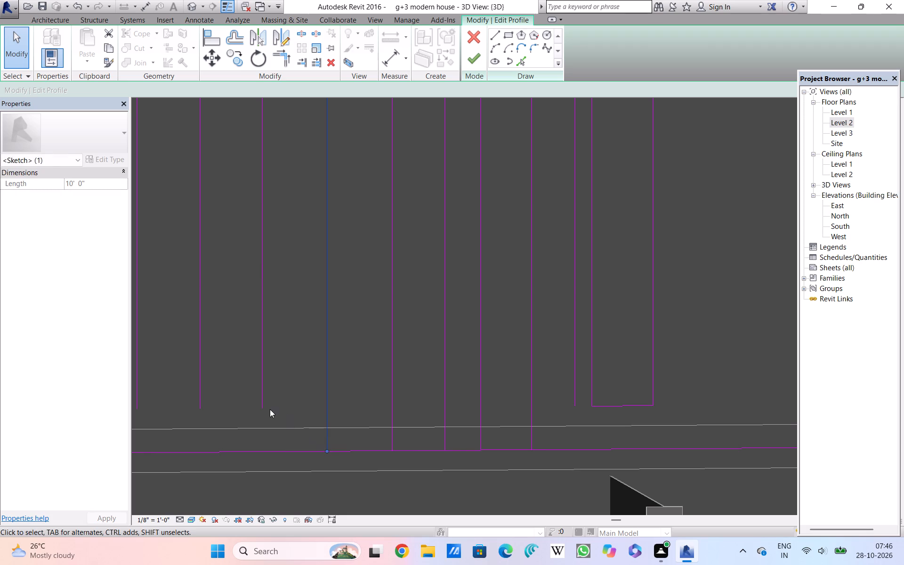
Extend the bottom ends of the three remaining short slat lines near the end wall to the profile's bottom edge.
middle_click_drag(265, 401, 484, 411)
scroll(265, 401, "down", 1)
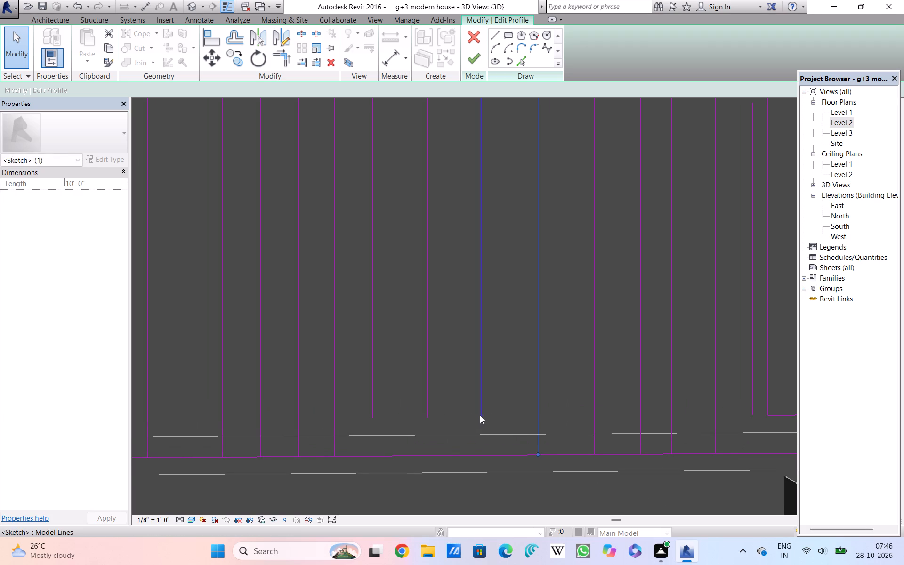
left_click(477, 415)
left_click_drag(480, 415, 478, 452)
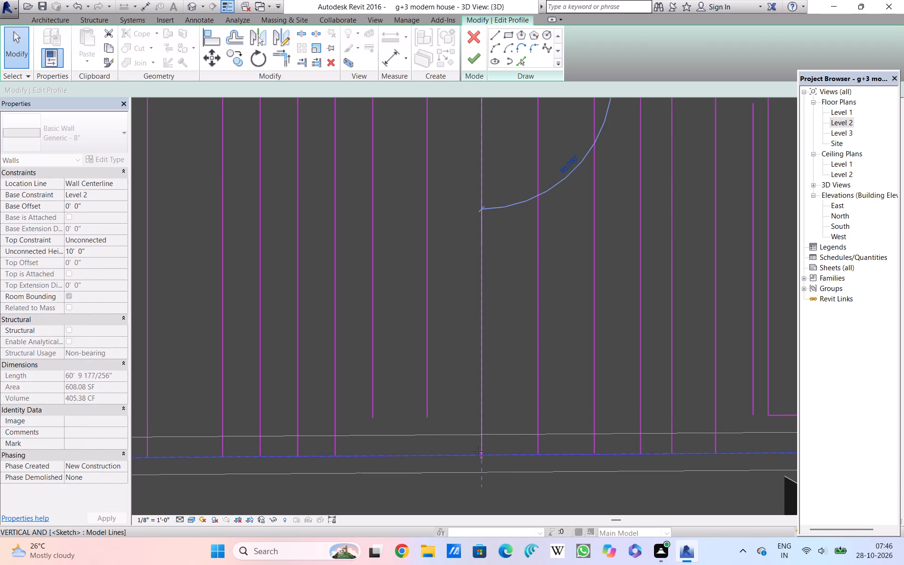
left_click_drag(478, 452, 477, 453)
left_click(428, 415)
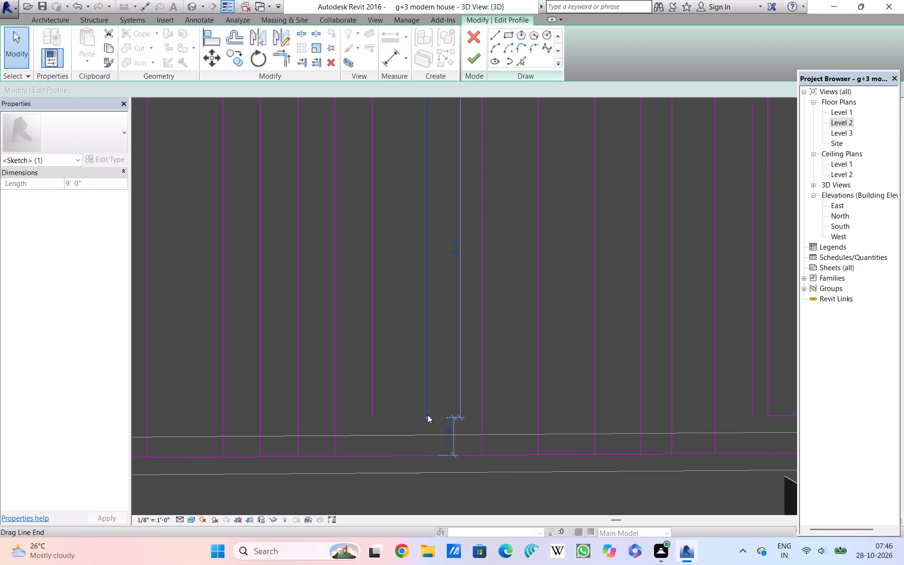
left_click_drag(426, 415, 420, 452)
left_click(368, 406)
left_click_drag(372, 418, 372, 456)
left_click(376, 451)
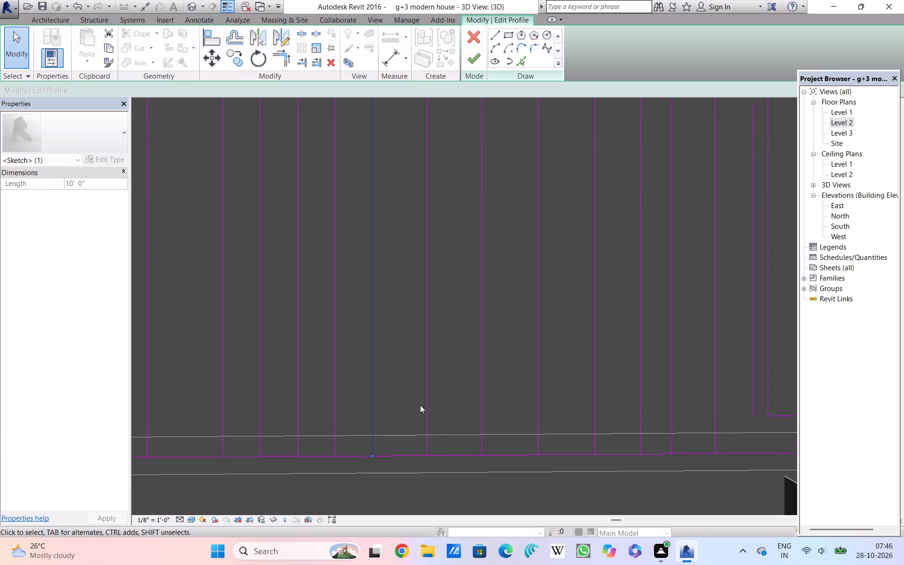
Extend both ends of the slat line beside the narrow rectangle to the outer profile edges, making it 10' 0" long.
scroll(420, 405, "down", 4)
left_click(608, 409)
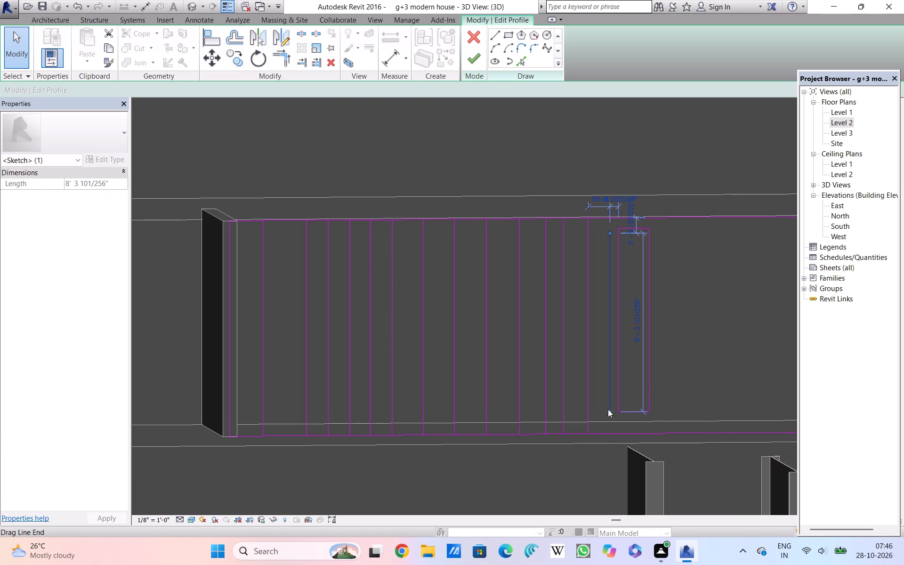
left_click_drag(608, 411, 610, 432)
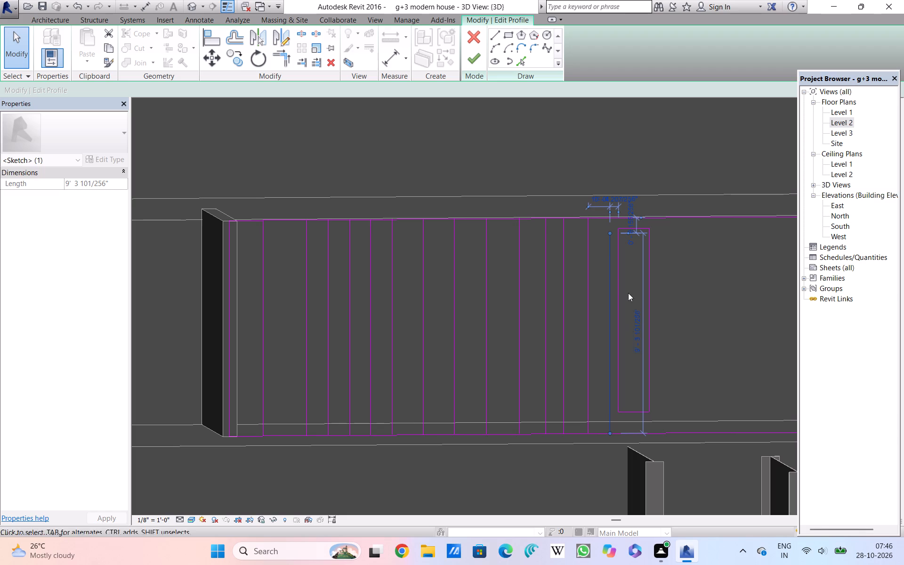
left_click_drag(608, 232, 610, 219)
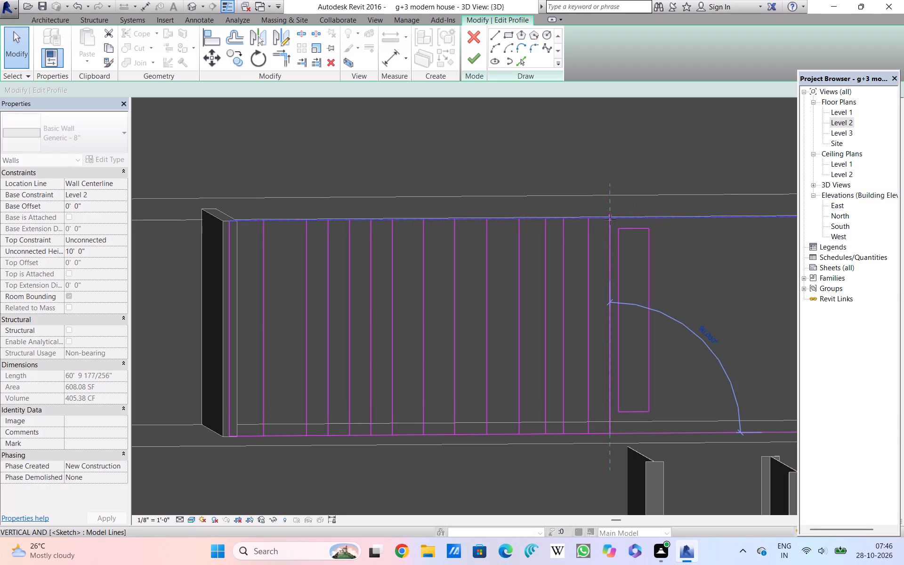
left_click_drag(610, 219, 611, 218)
left_click(611, 218)
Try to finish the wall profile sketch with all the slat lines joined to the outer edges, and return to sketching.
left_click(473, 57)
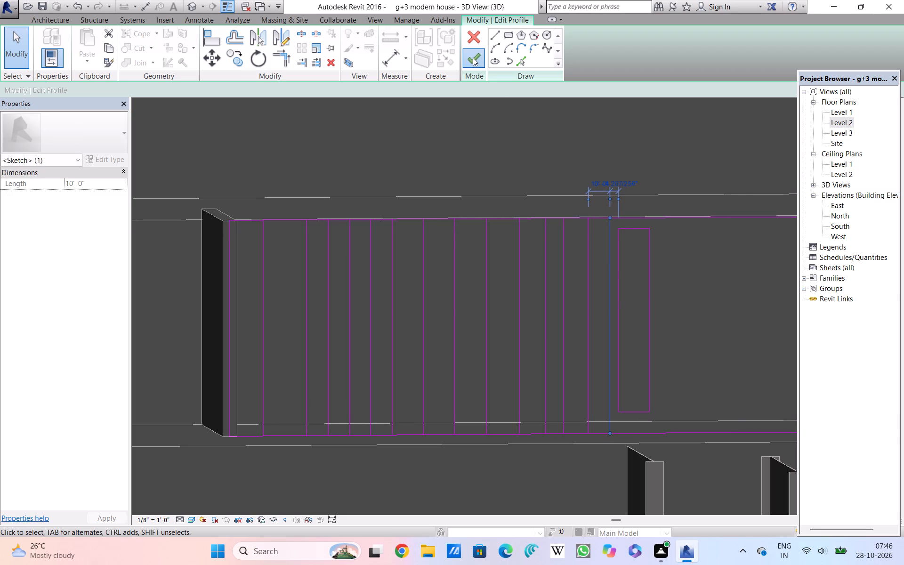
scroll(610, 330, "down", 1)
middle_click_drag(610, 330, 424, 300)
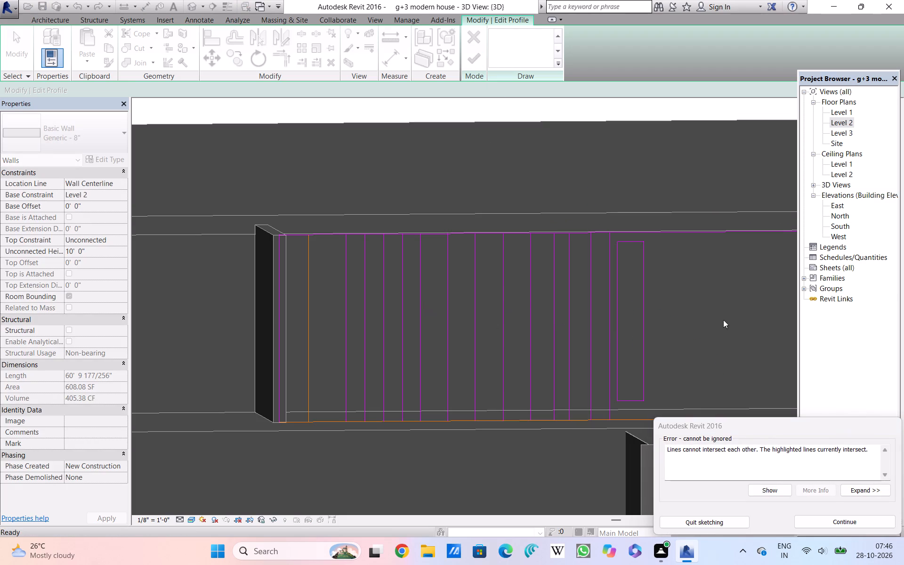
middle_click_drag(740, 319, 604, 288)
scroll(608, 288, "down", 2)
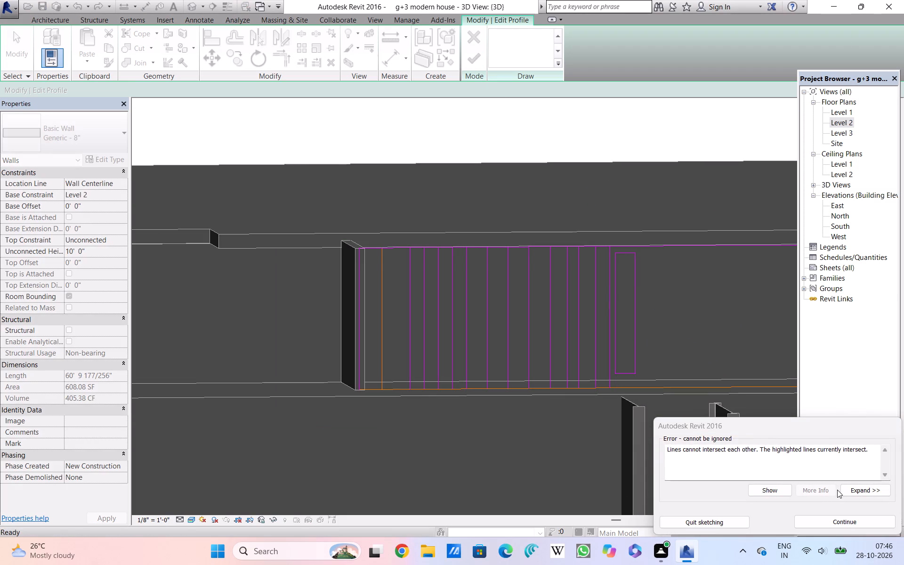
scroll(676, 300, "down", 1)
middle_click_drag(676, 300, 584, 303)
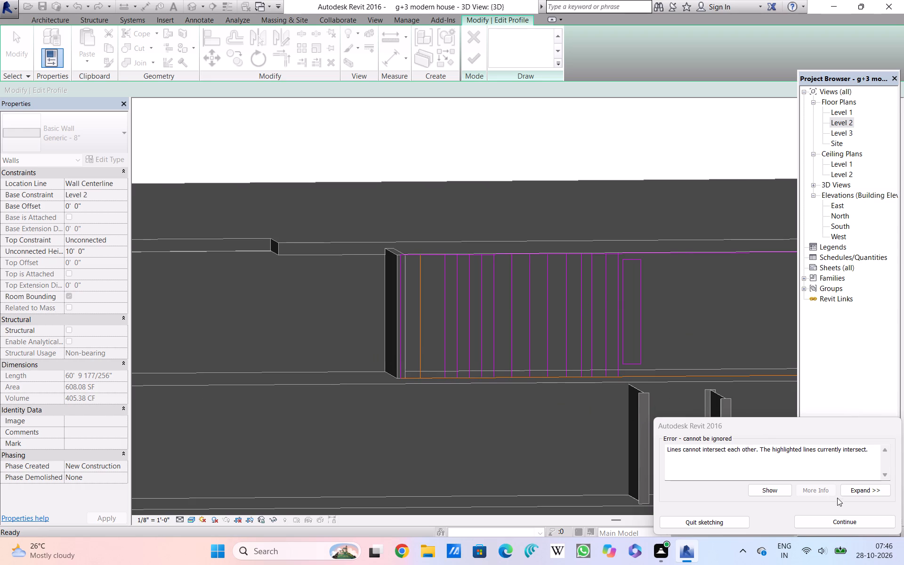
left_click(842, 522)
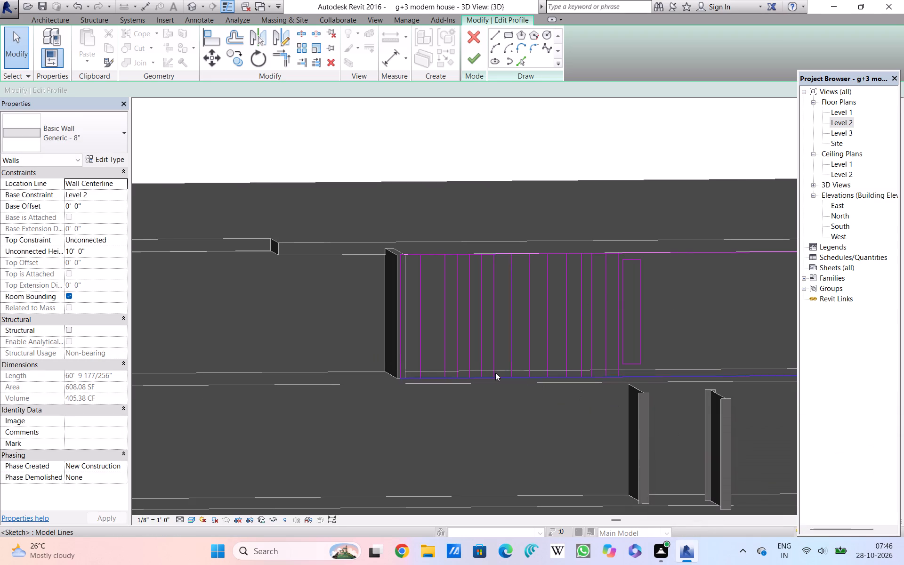
Shift the bottom end of the sixth slat line from the end wall slightly along the outer profile's bottom edge.
left_click(494, 378)
left_click(501, 378)
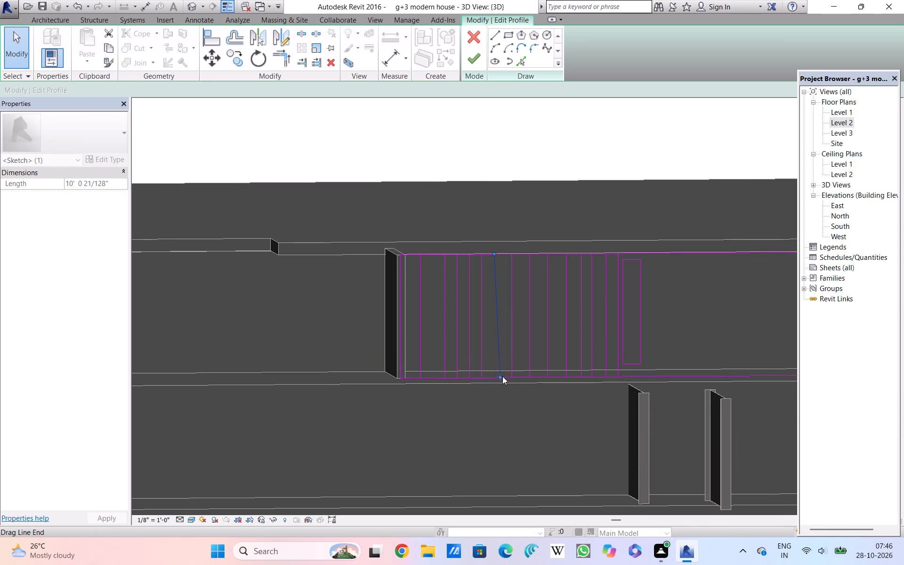
Delete the slat line nearest the end wall together with the outer profile's bottom edge, and try finishing the profile.
left_click(417, 364)
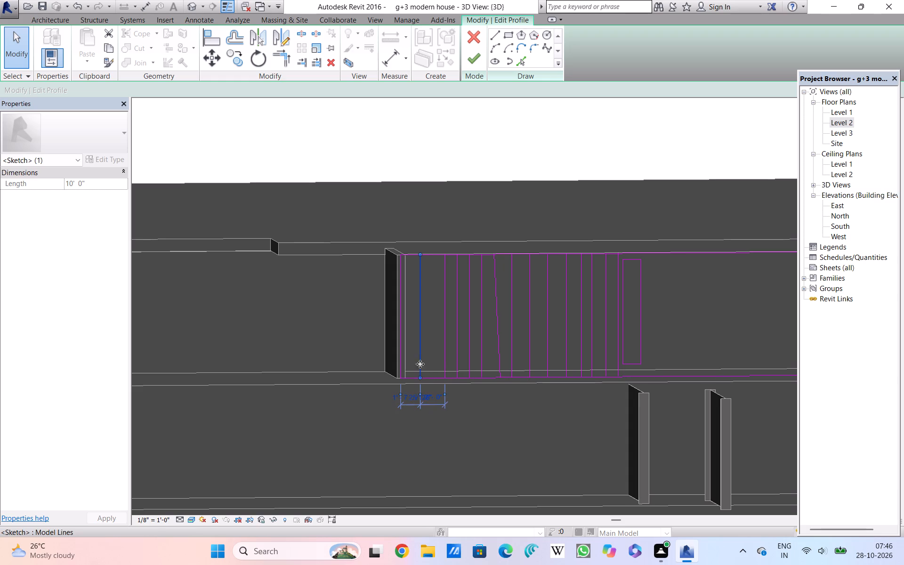
left_click(435, 378, "ctrl")
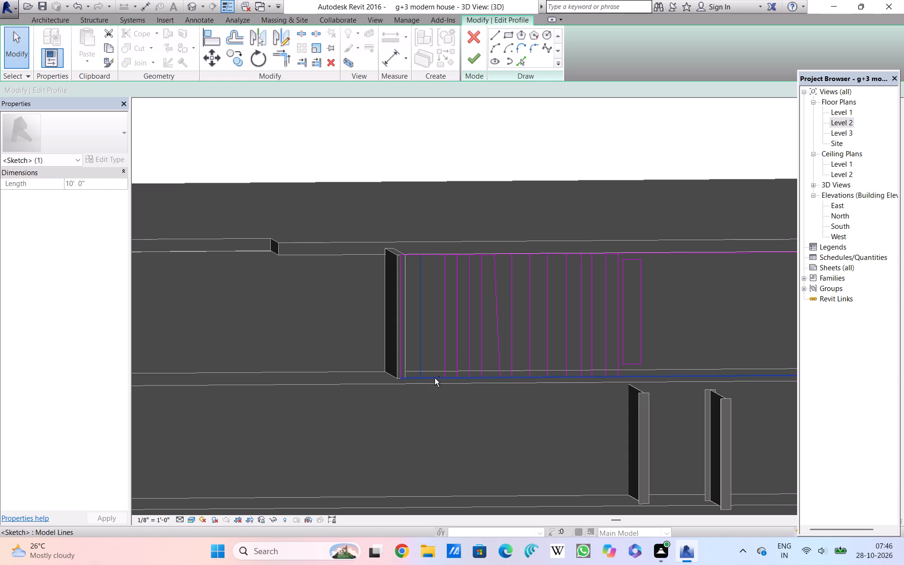
key("Delete")
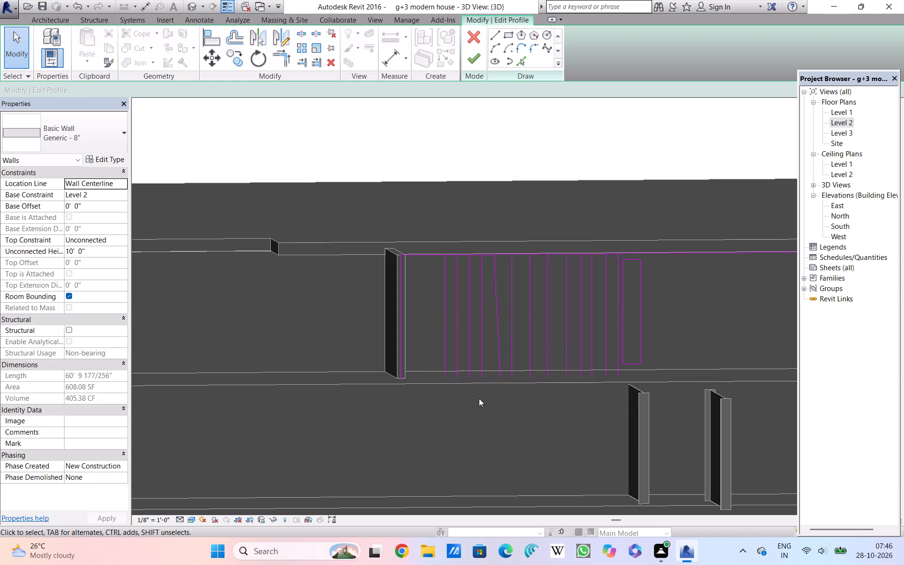
left_click(472, 59)
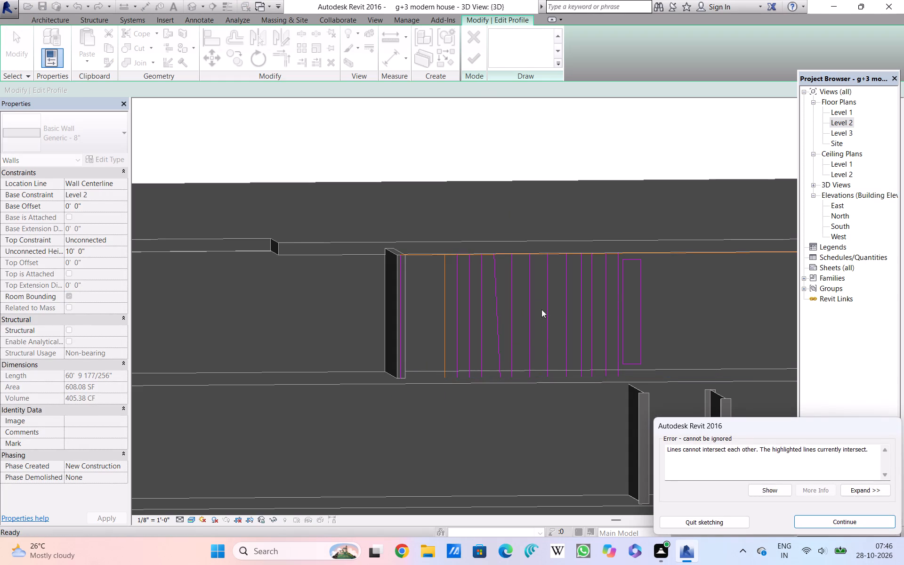
left_click(807, 514)
left_click(809, 521)
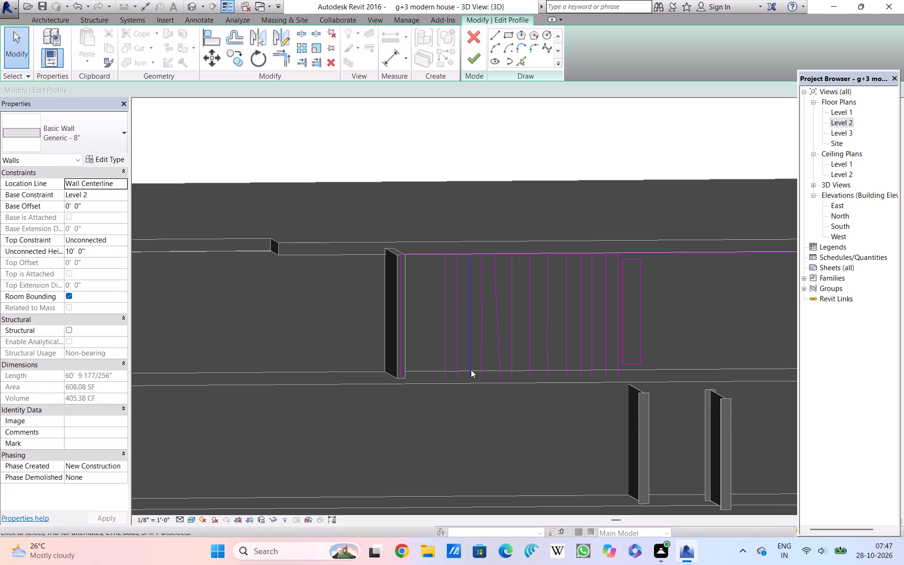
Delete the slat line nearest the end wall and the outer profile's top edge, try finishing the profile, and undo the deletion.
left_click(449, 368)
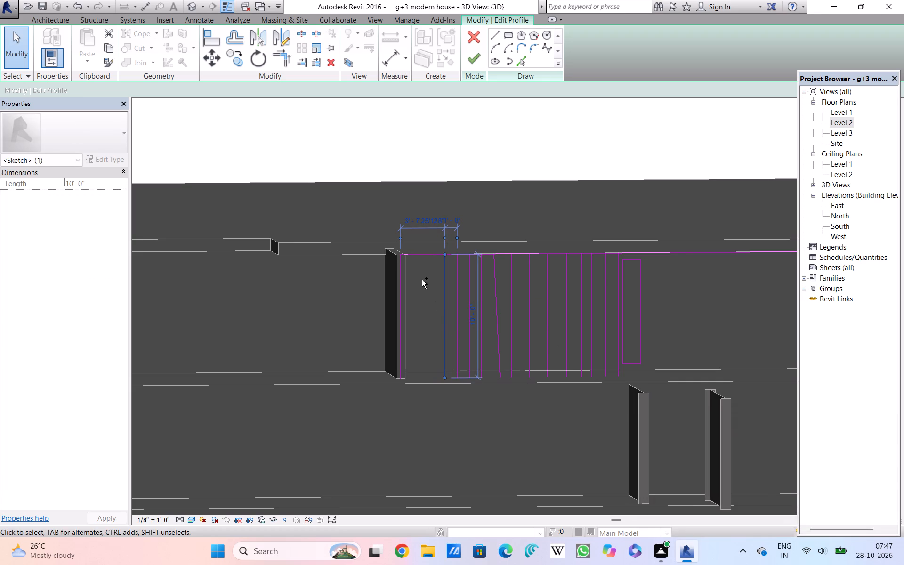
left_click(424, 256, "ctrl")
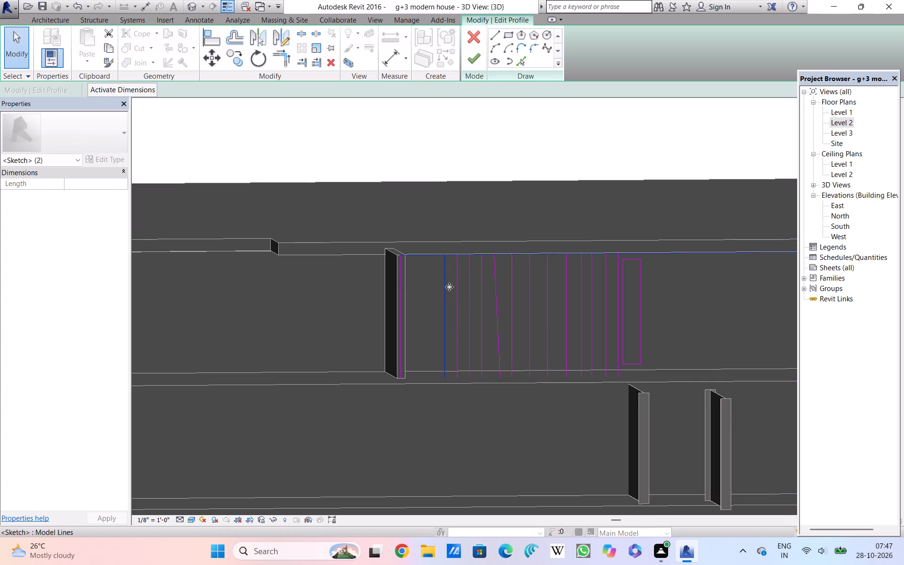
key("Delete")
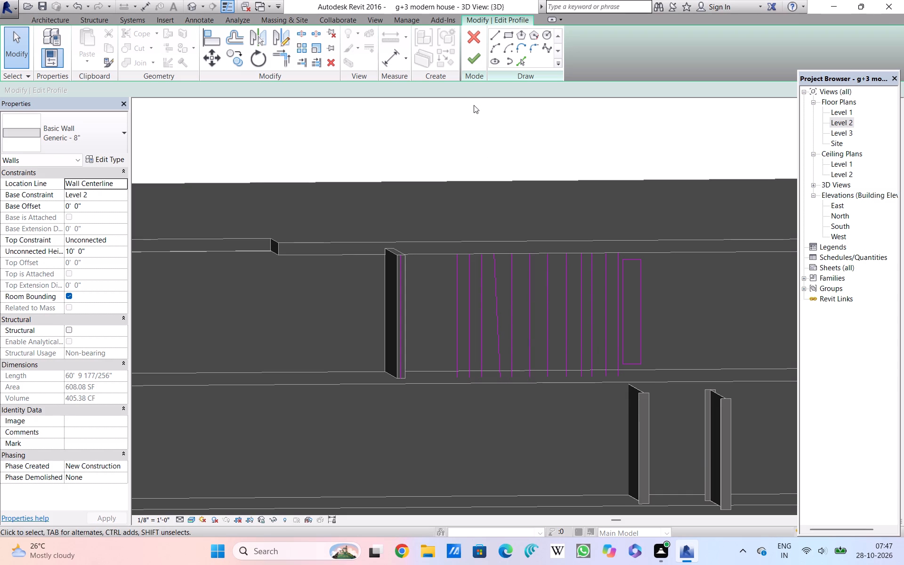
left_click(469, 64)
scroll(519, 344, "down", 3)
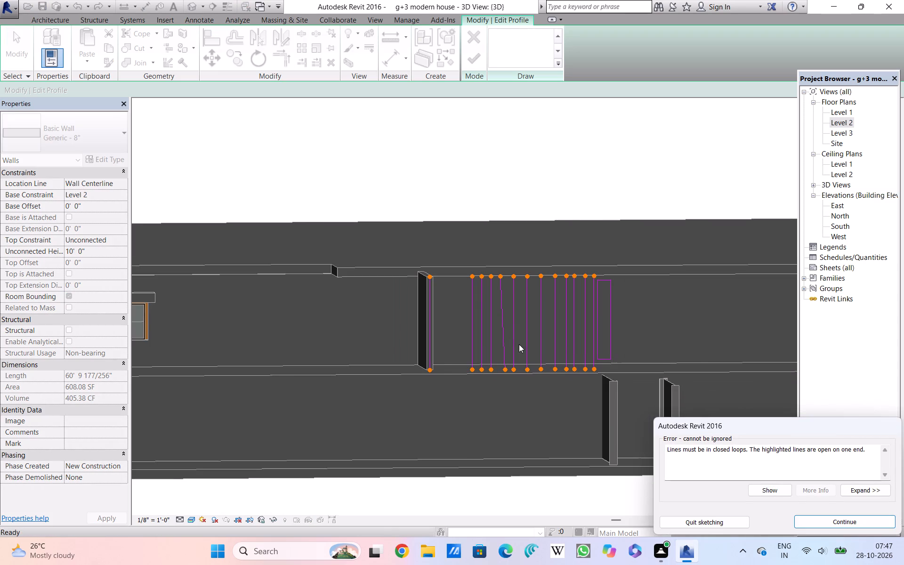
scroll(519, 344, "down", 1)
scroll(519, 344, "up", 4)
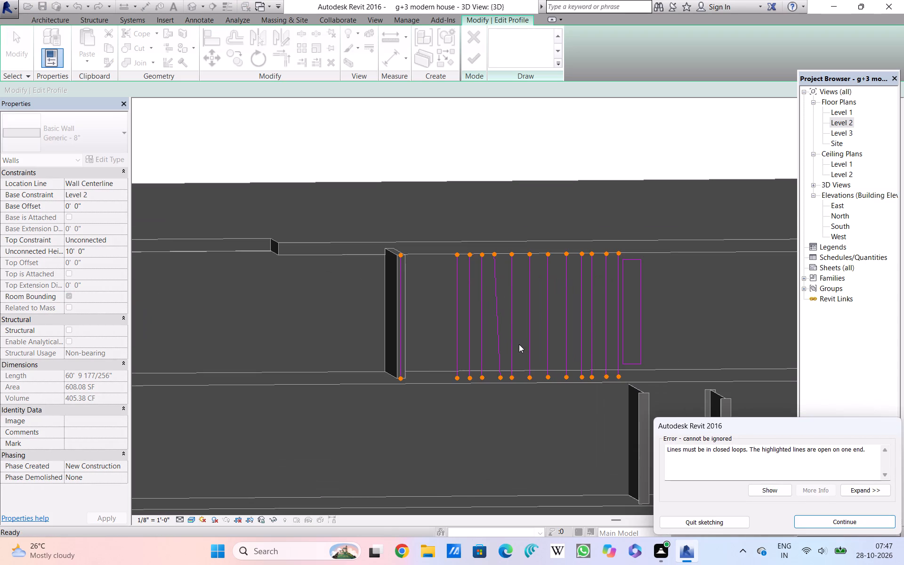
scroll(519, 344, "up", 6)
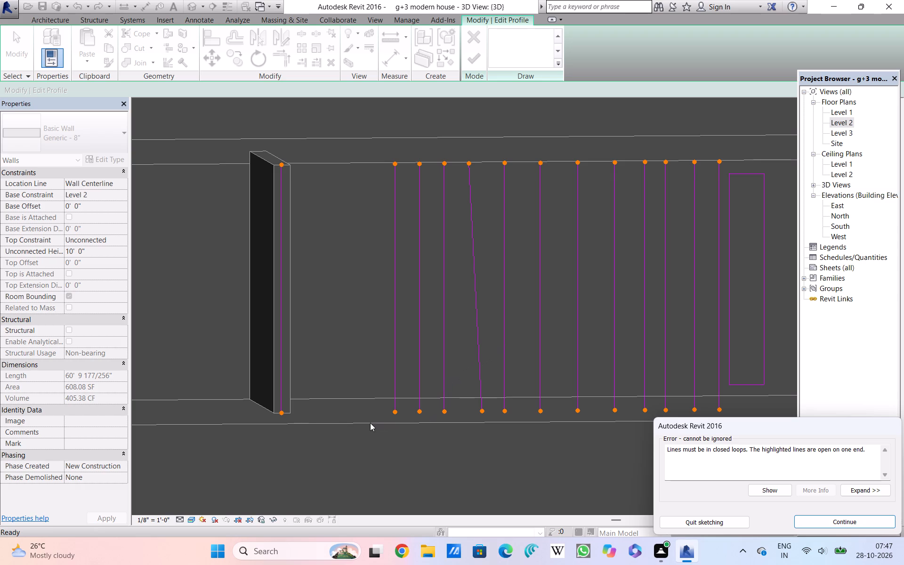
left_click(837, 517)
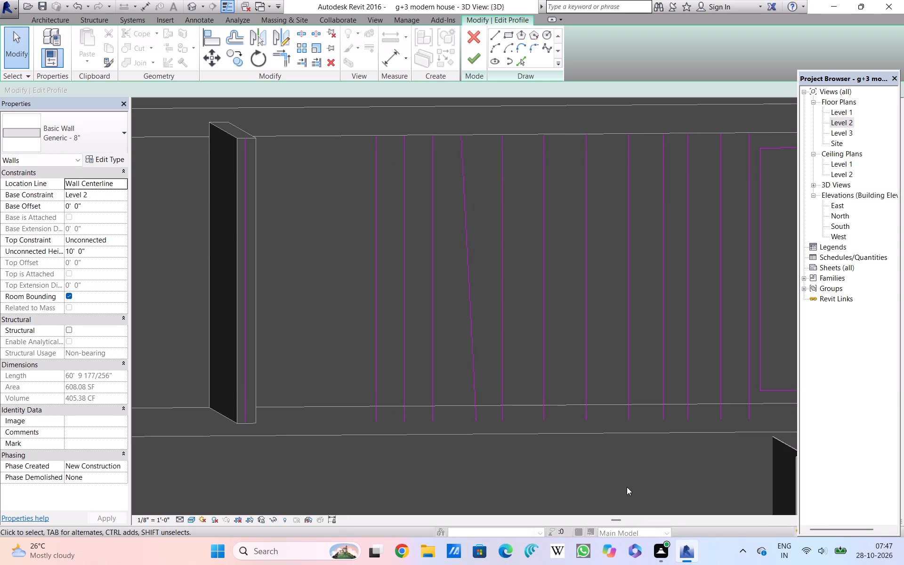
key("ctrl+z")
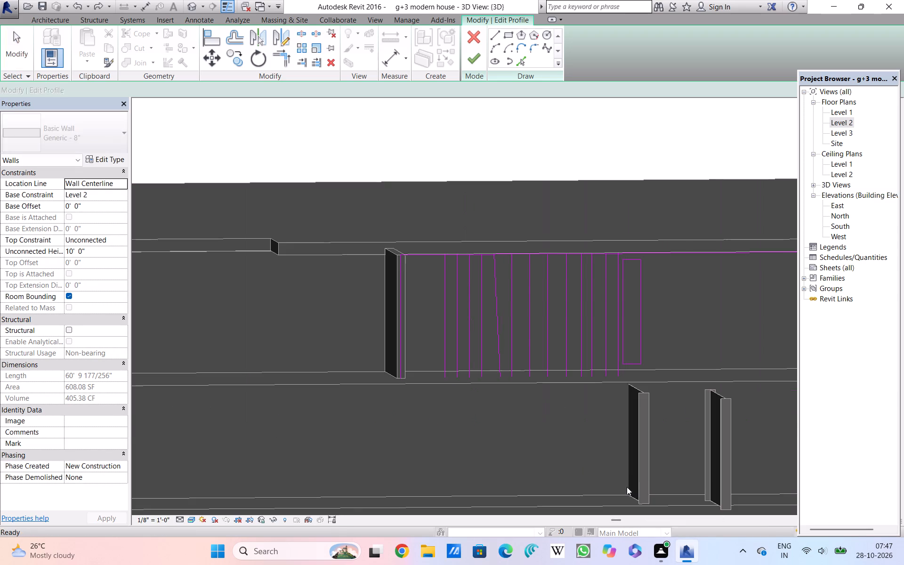
Undo the slat lines and inner rectangles sketched in the Level 2 front wall's profile, back to before the profile edit.
key("ctrl+z")
key("ctrl+z")
key("ctrl+z")
key("ctrl+z")
key("ctrl+z")
key("ctrl+z")
key("ctrl+z")
key("ctrl+z")
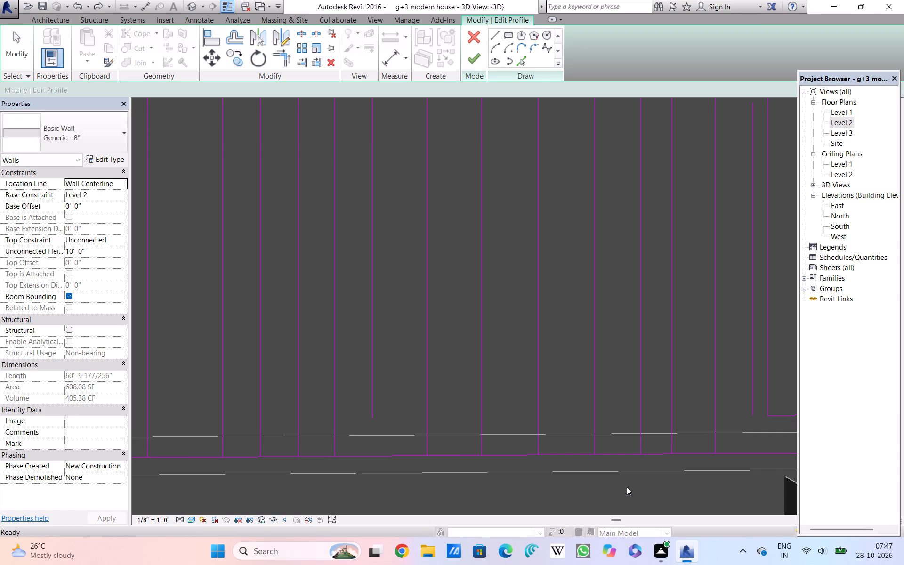
key("ctrl+z")
key("ctrl+z")
key("ctrl+z")
key("ctrl+z")
key("ctrl+z")
key("ctrl+z")
key("ctrl+z")
key("ctrl+z")
key("ctrl+z")
key("ctrl+z")
key("ctrl+z")
key("ctrl+z")
key("ctrl+z")
key("ctrl+z")
key("ctrl+z")
key("ctrl+z")
key("ctrl+z")
key("ctrl+z")
key("ctrl+z")
key("ctrl+z")
key("ctrl+z")
key("ctrl+z")
key("ctrl+z")
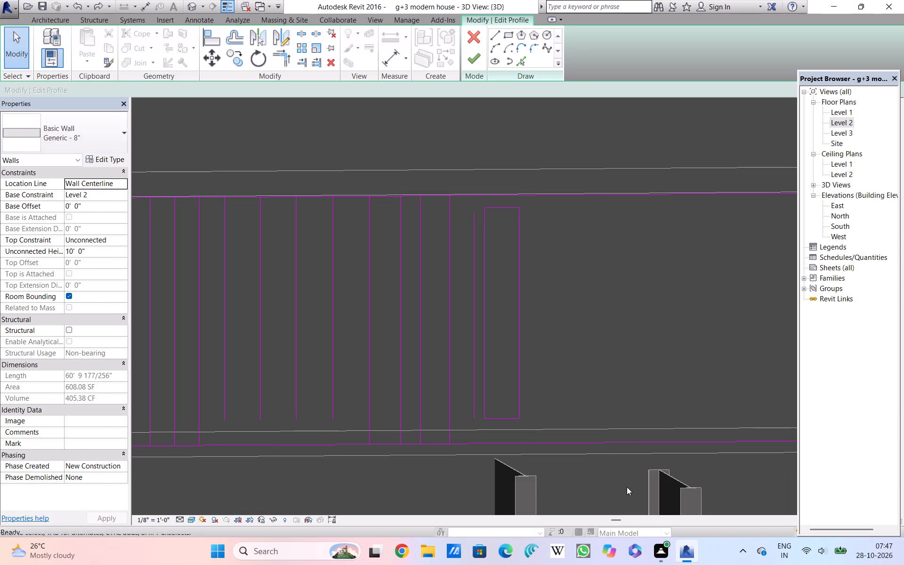
key("ctrl+z")
key("ctrl+z")
key("ctrl+z")
key("ctrl+z")
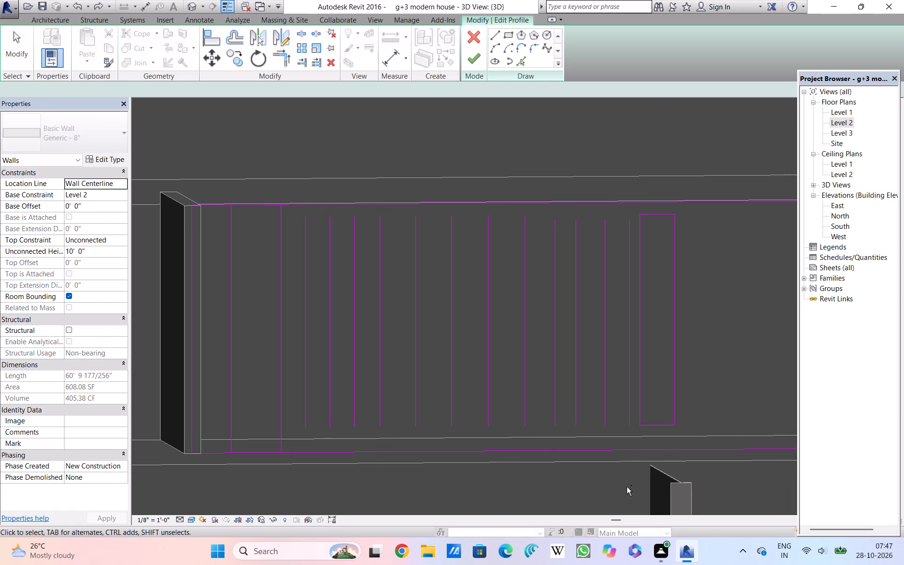
key("ctrl+z")
key("ctrl+z")
key("ctrl+z")
key("ctrl+z")
key("ctrl+z")
key("ctrl+z")
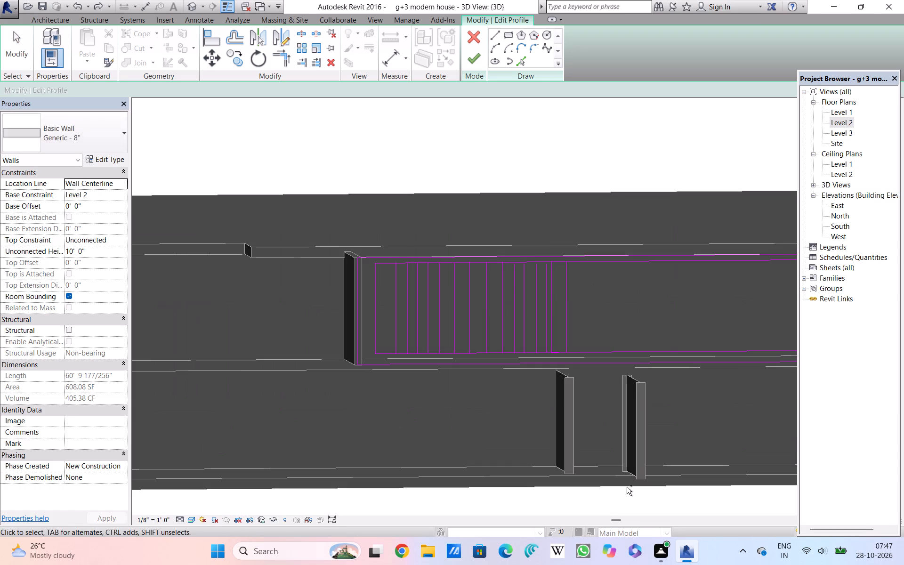
key("ctrl+z")
key("ctrl+z")
key("ctrl+z")
key("ctrl+z")
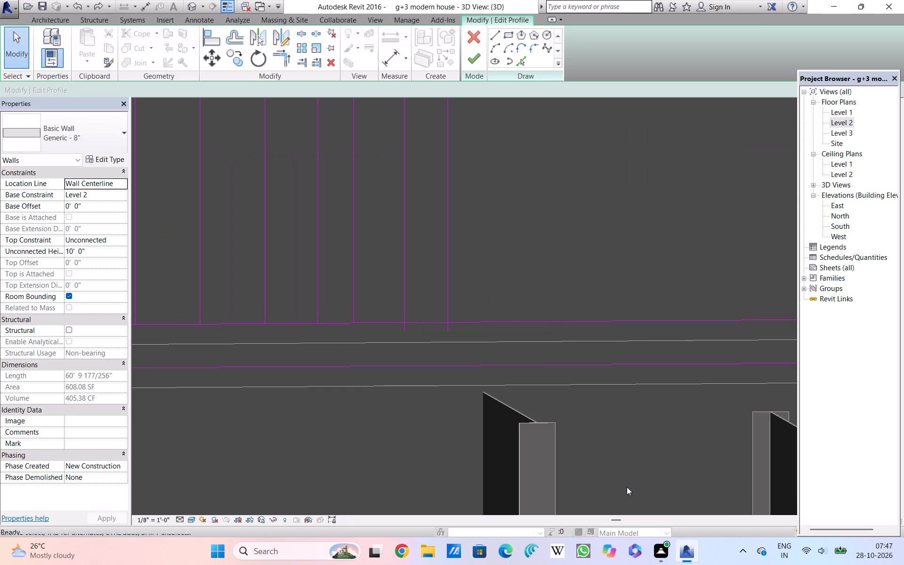
key("ctrl+z")
key("ctrl+z")
key("ctrl+z")
key("ctrl+z")
key("ctrl+z")
key("ctrl+z")
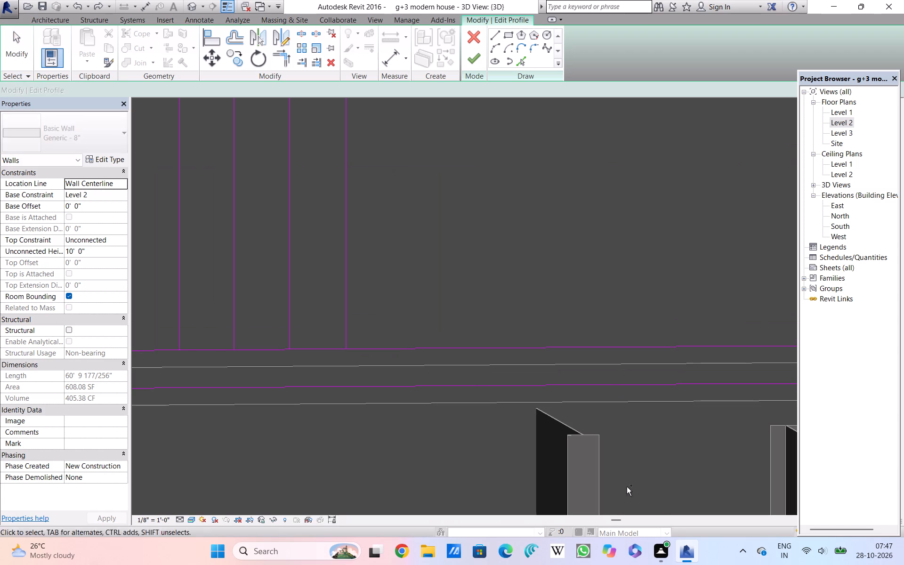
key("ctrl+z")
key("ctrl+z")
key("ctrl+z")
key("ctrl+z")
key("ctrl+z")
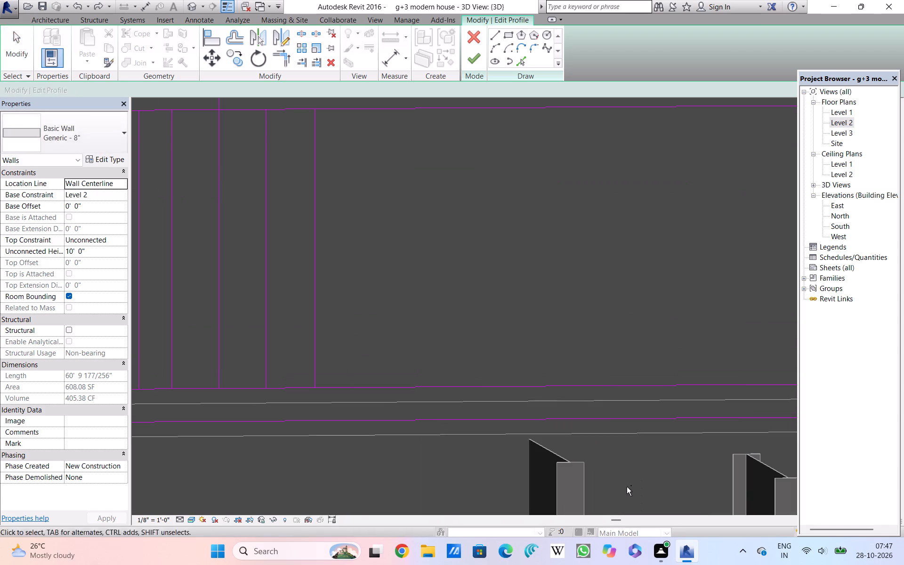
key("ctrl+z")
key("ctrl+z")
key("ctrl+z")
key("ctrl+z")
key("ctrl+z")
key("ctrl+z")
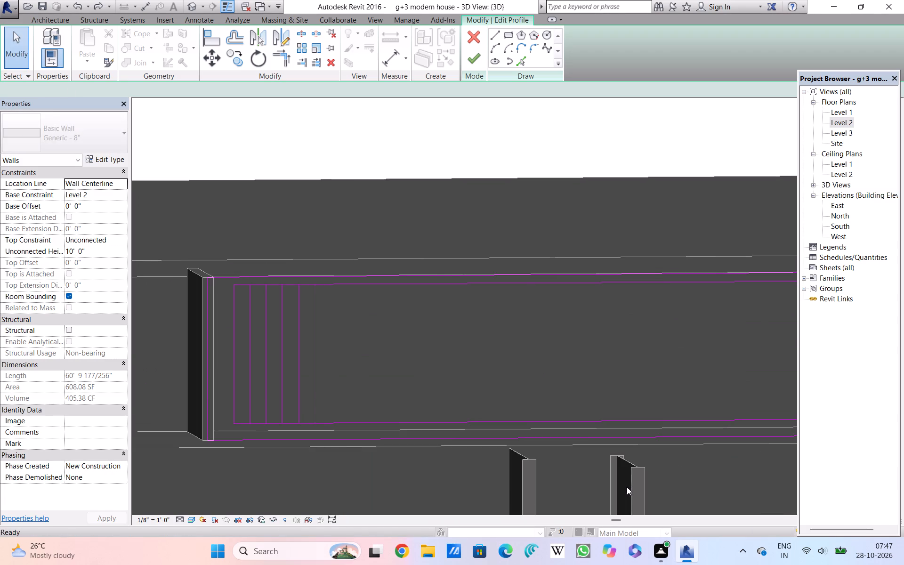
key("ctrl+z")
key("ctrl+z")
key("ctrl+z")
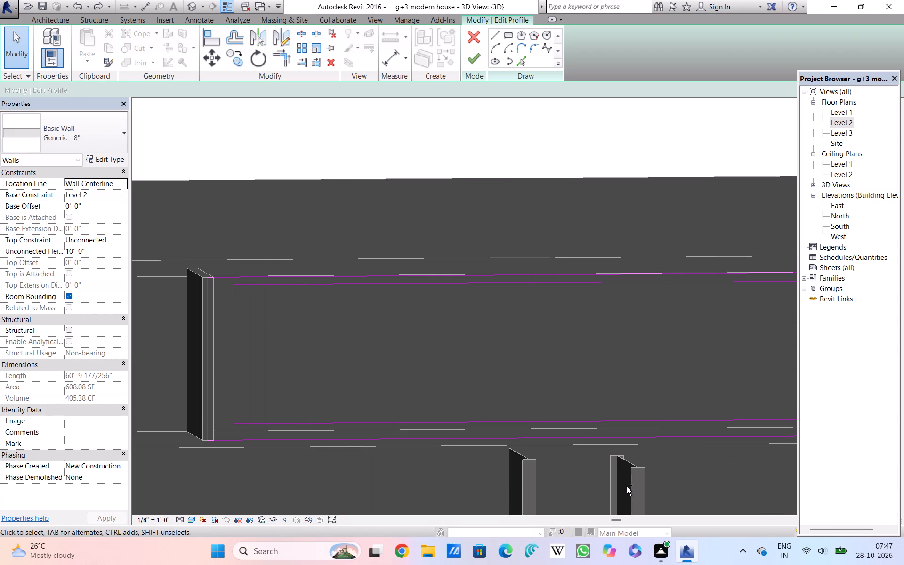
key("ctrl+z")
key("ctrl+z")
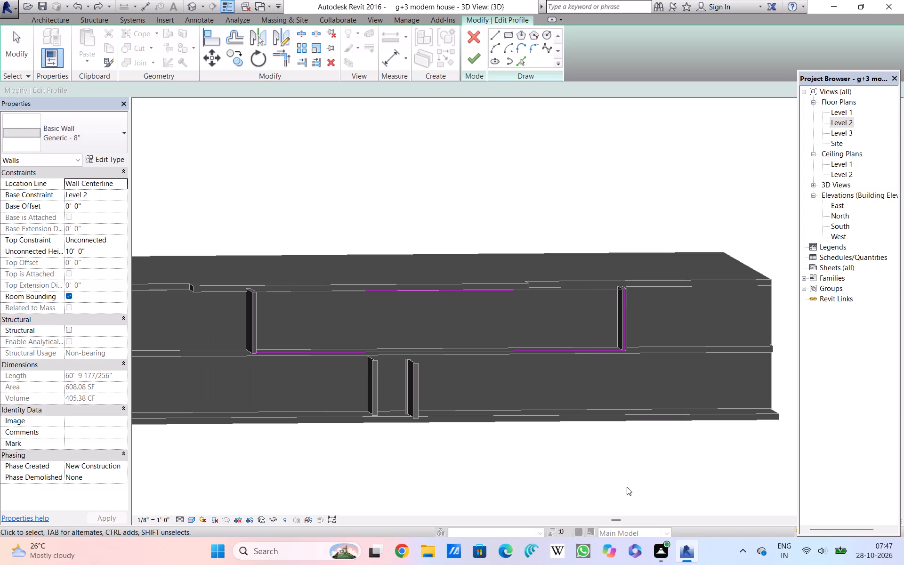
scroll(625, 492, "up", 4)
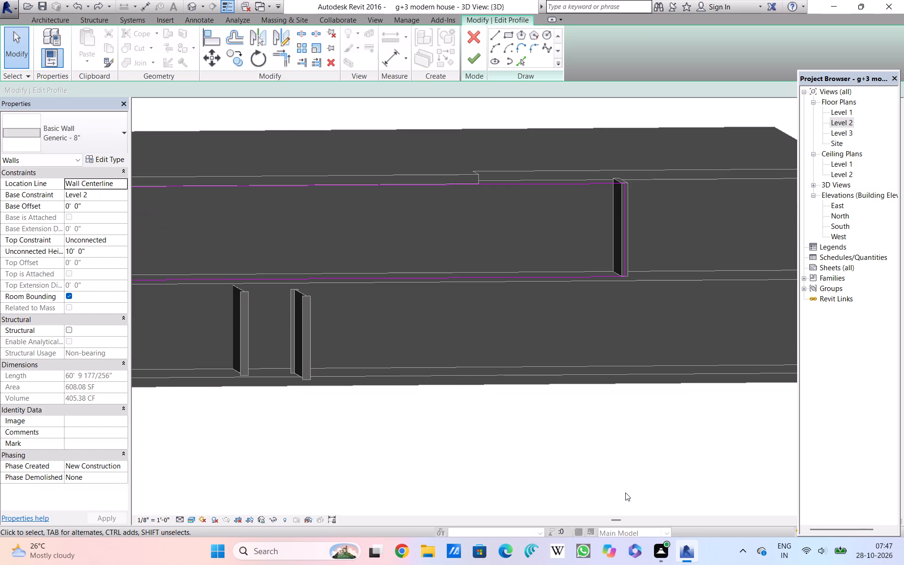
scroll(471, 391, "up", 1)
middle_click_drag(439, 298, 670, 497)
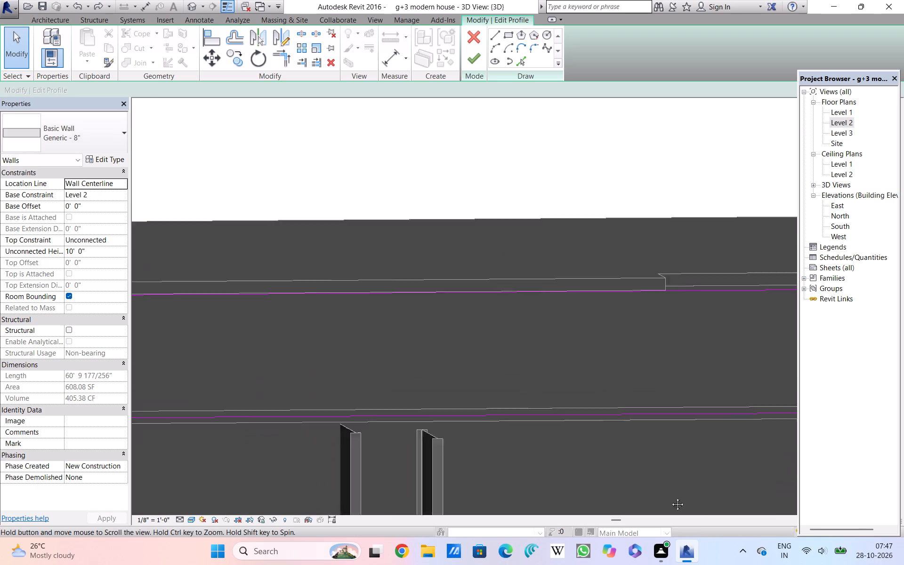
middle_click_drag(670, 497, 682, 501)
scroll(609, 445, "up", 1)
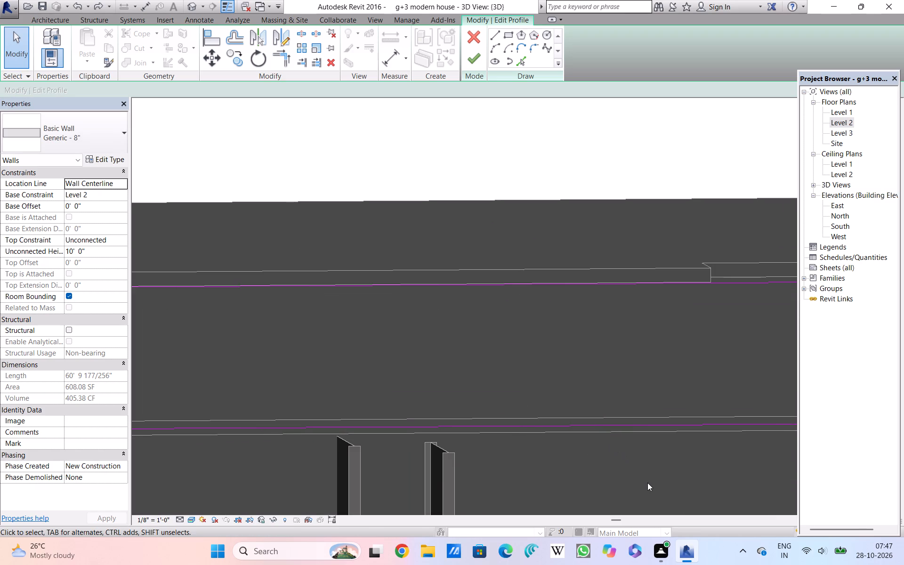
scroll(647, 483, "down", 4)
middle_click_drag(647, 483, 547, 421)
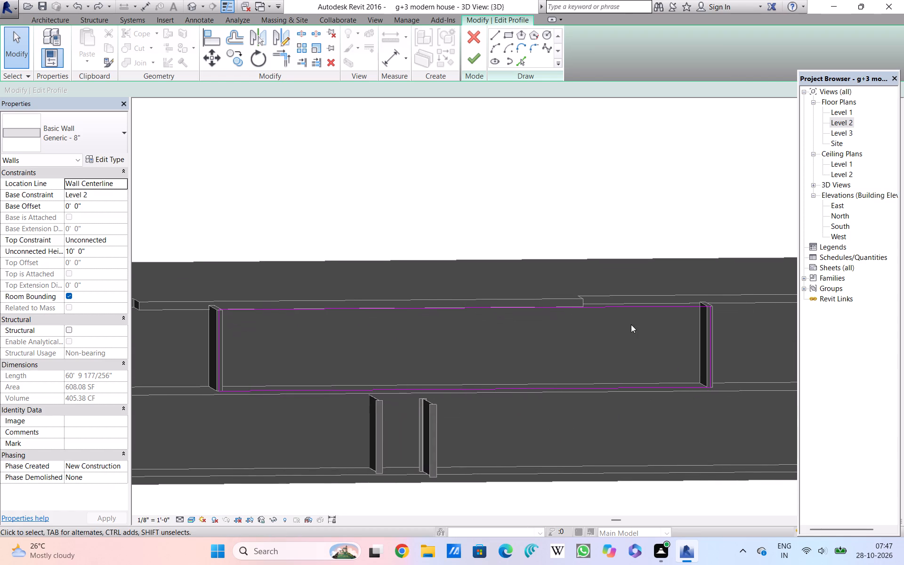
scroll(626, 314, "up", 6)
scroll(624, 315, "down", 4)
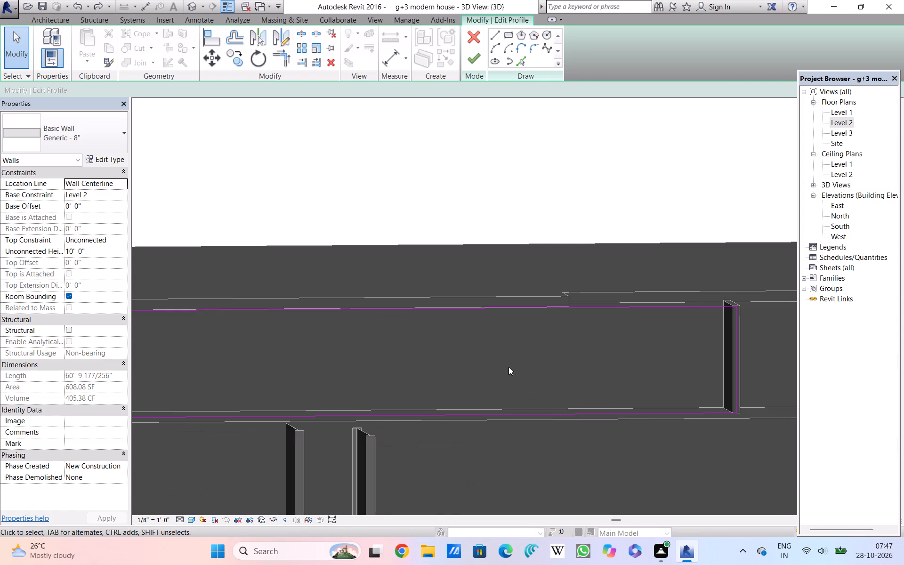
middle_click_drag(510, 369, 605, 373)
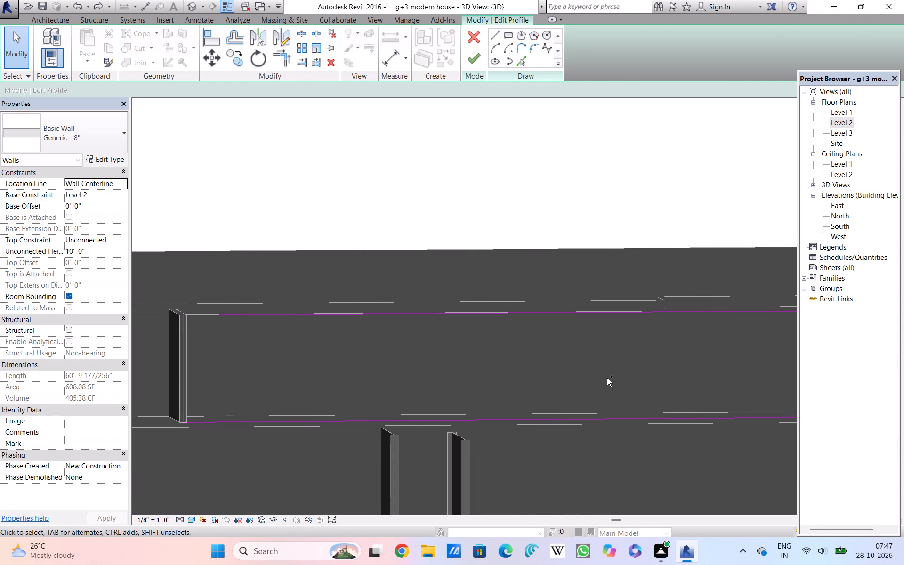
key("ctrl+z")
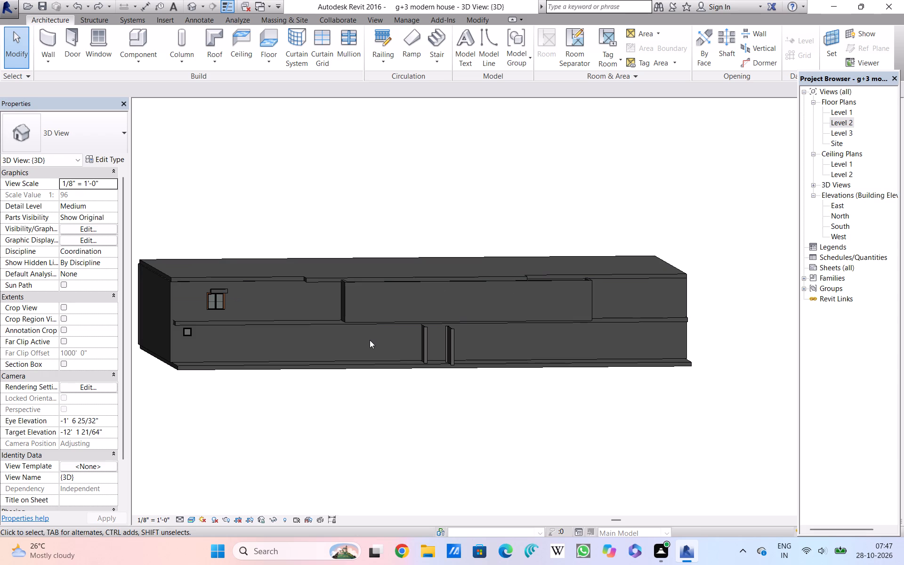
Edit the projecting Level 2 front wall's profile and sketch a rectangle about 20'-6" wide inside it, beside the end wall nearest the window.
middle_click_drag(370, 340, 230, 433, "shift")
scroll(370, 340, "down", 1, "shift")
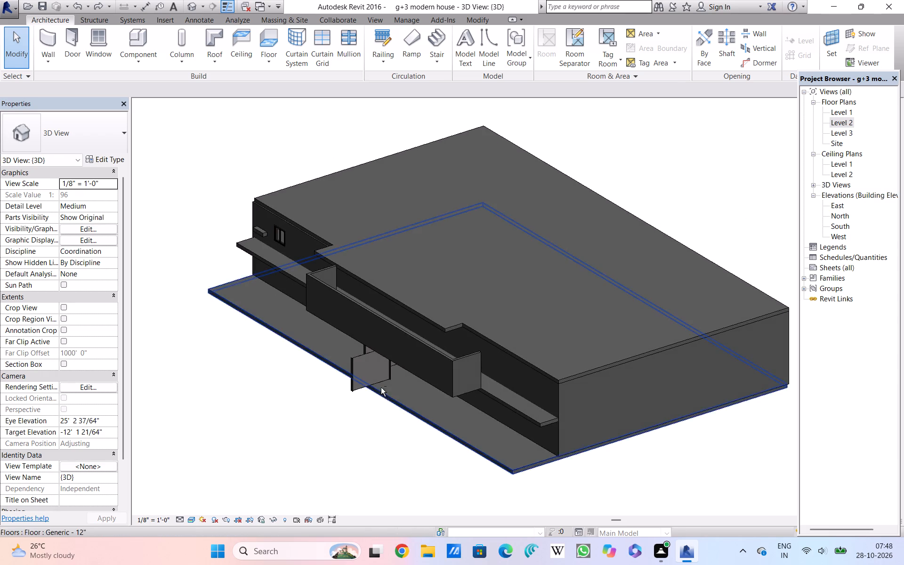
middle_click_drag(381, 388, 478, 363, "shift")
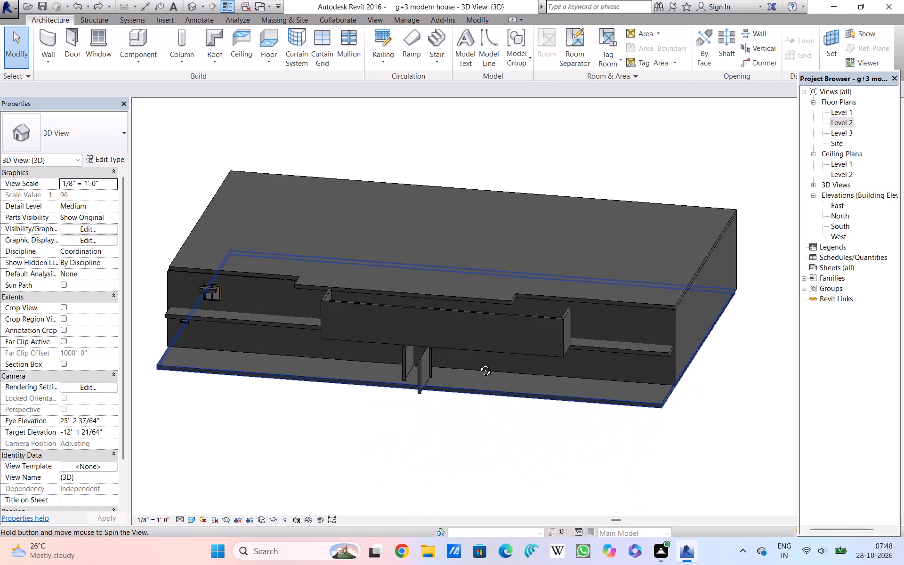
middle_click_drag(478, 363, 494, 349, "shift")
left_click(489, 335)
left_click(488, 339)
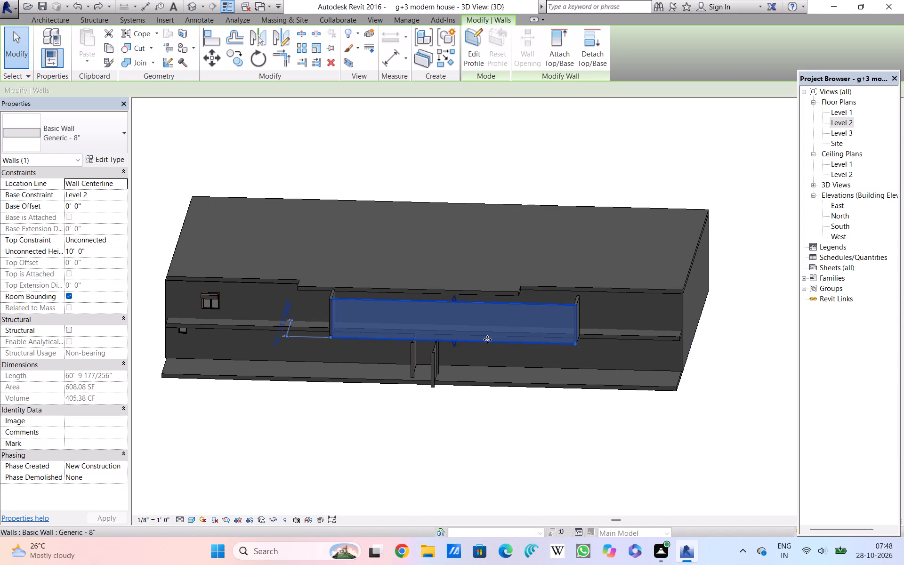
left_click(478, 57)
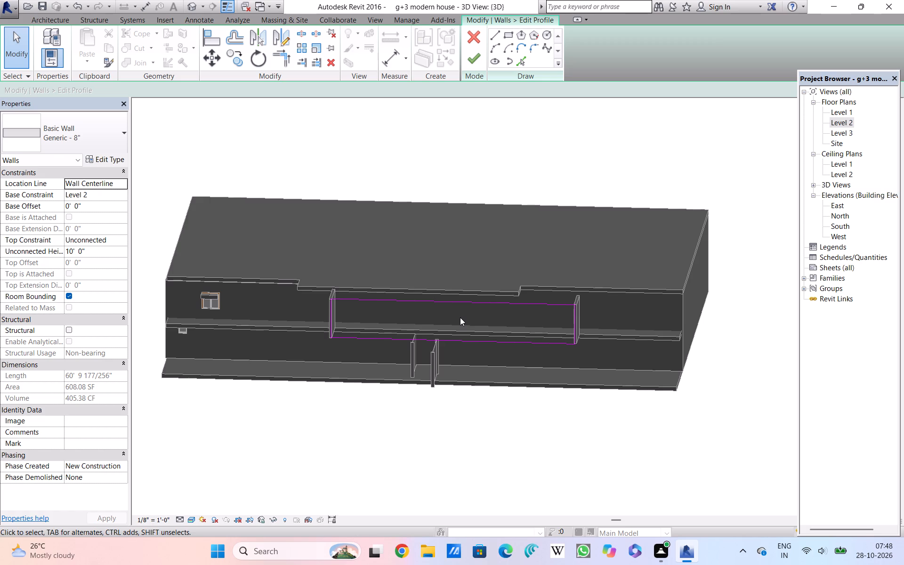
scroll(460, 317, "up", 7)
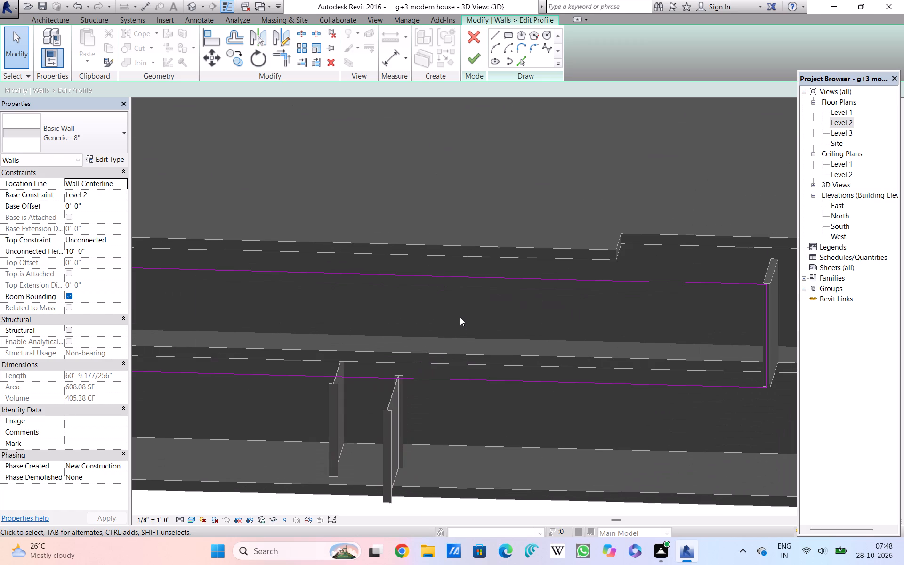
middle_click_drag(460, 317, 616, 317)
left_click(507, 32)
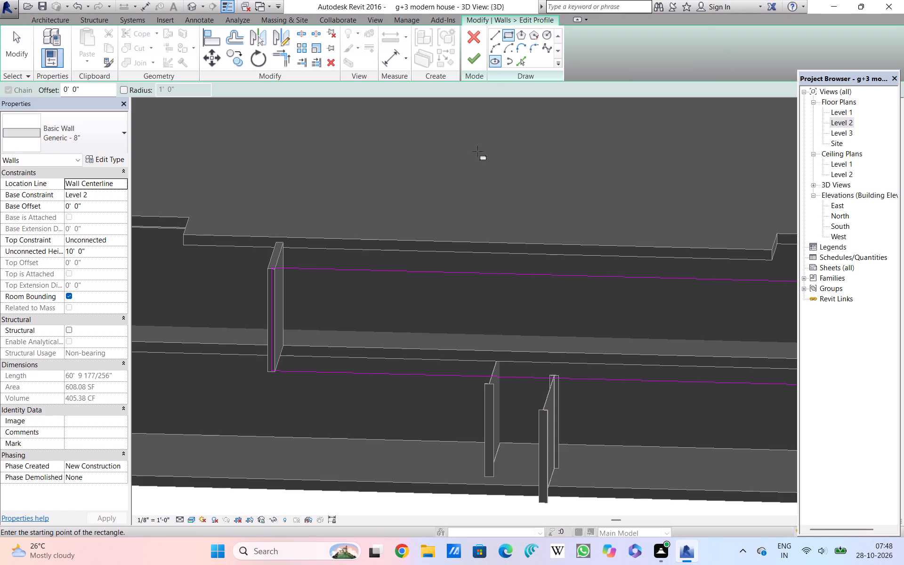
left_click(285, 281)
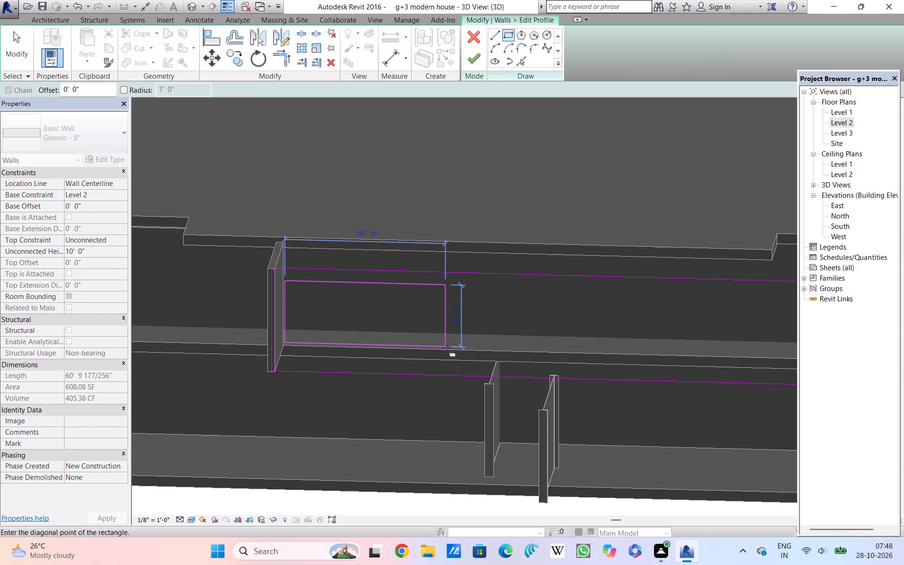
left_click(503, 367)
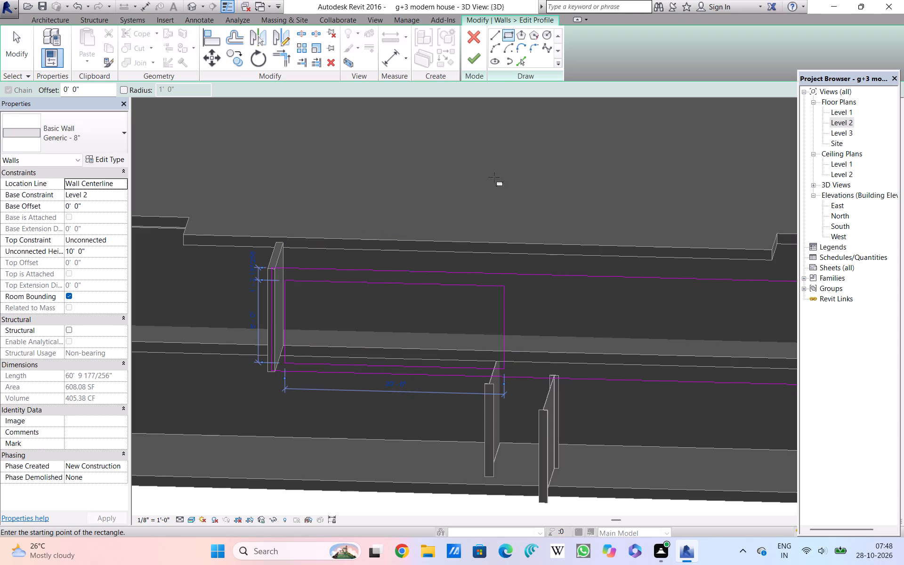
Sketch four vertical lines spanning the inner rectangle from top to bottom edge, spaced outward from the end wall, in the wall profile.
left_click(493, 40)
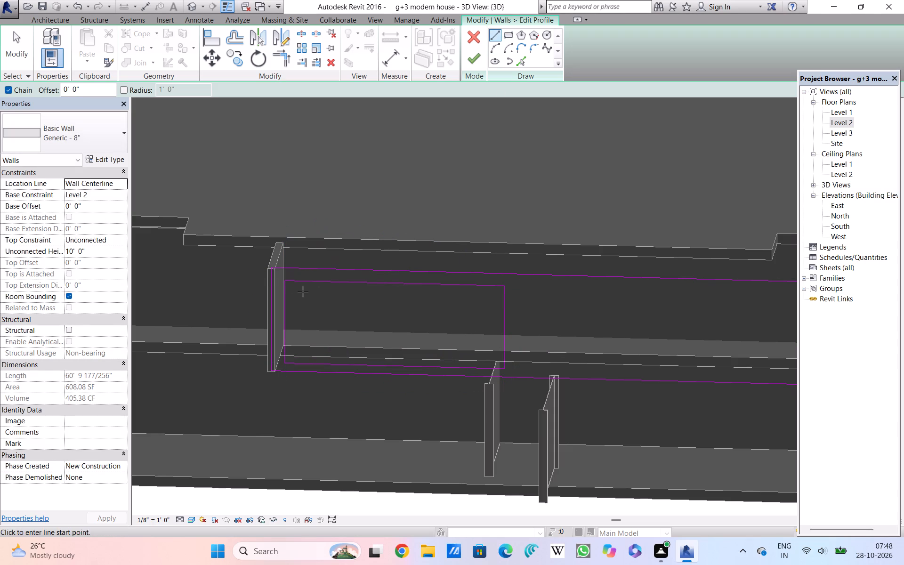
left_click(300, 284)
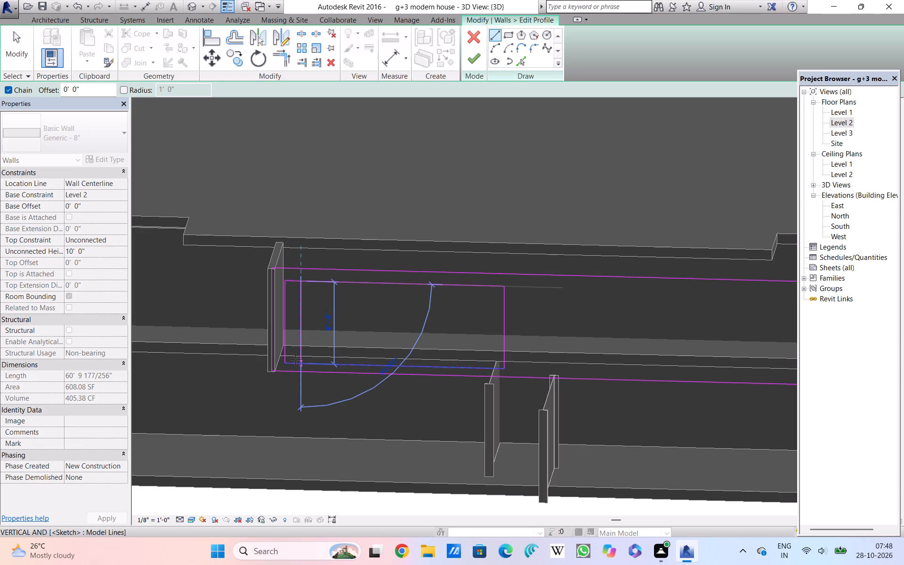
left_click(295, 362)
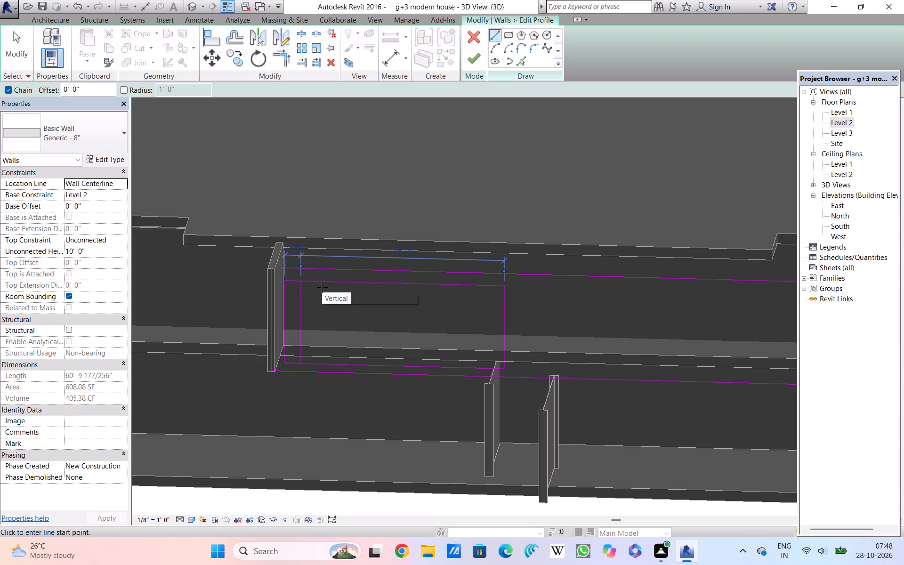
left_click(323, 282)
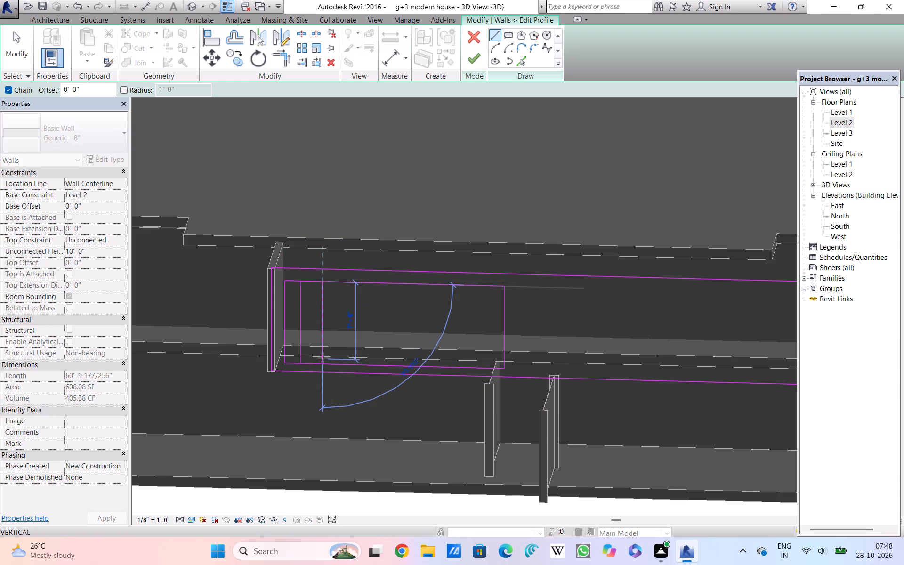
left_click(323, 363)
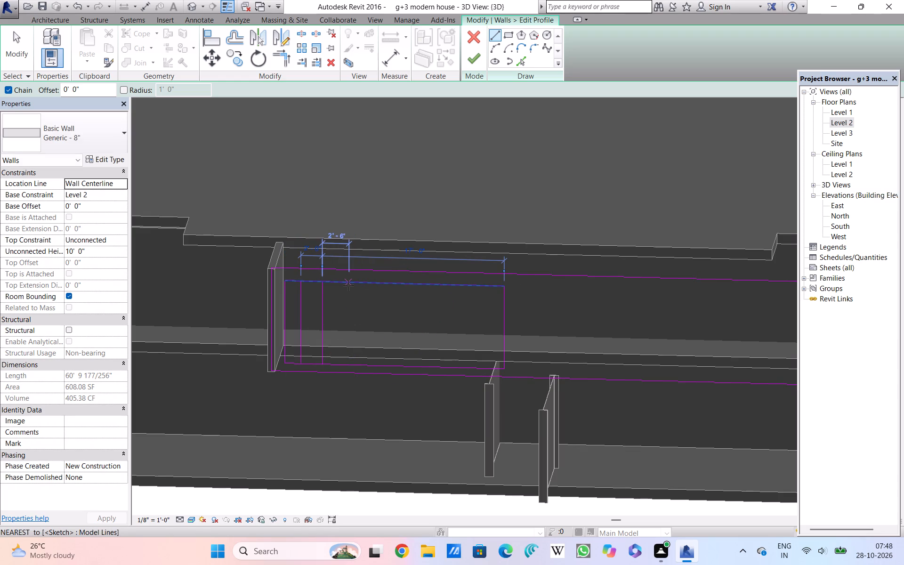
left_click(348, 285)
left_click(346, 361)
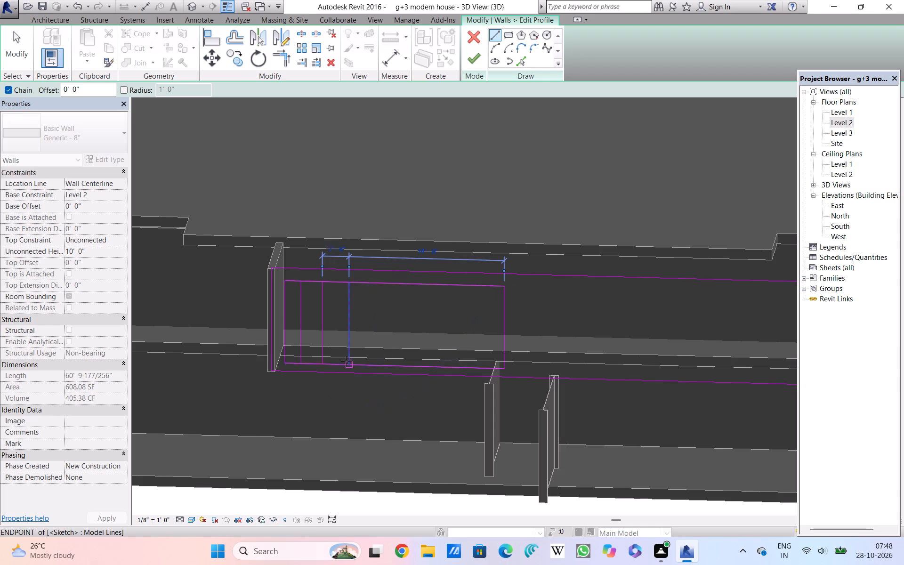
left_click(379, 285)
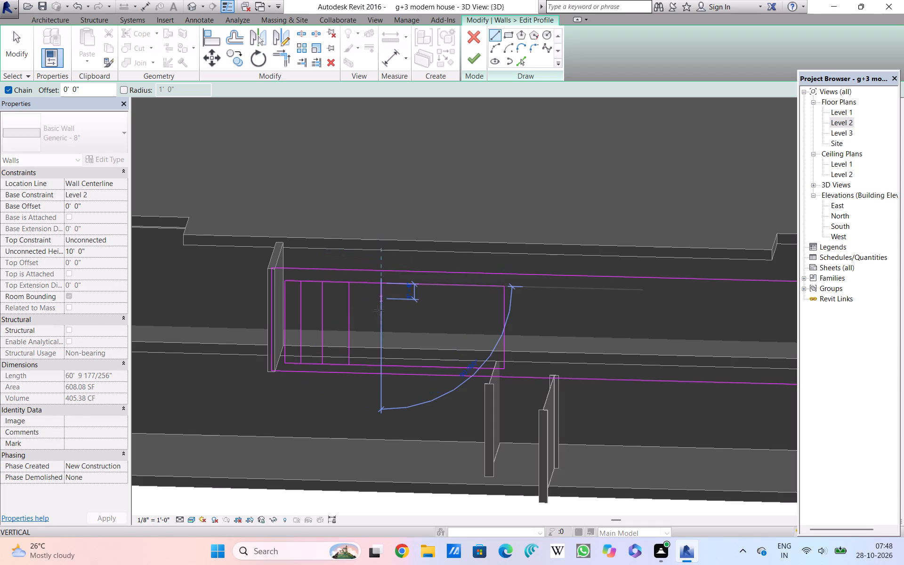
left_click(378, 365)
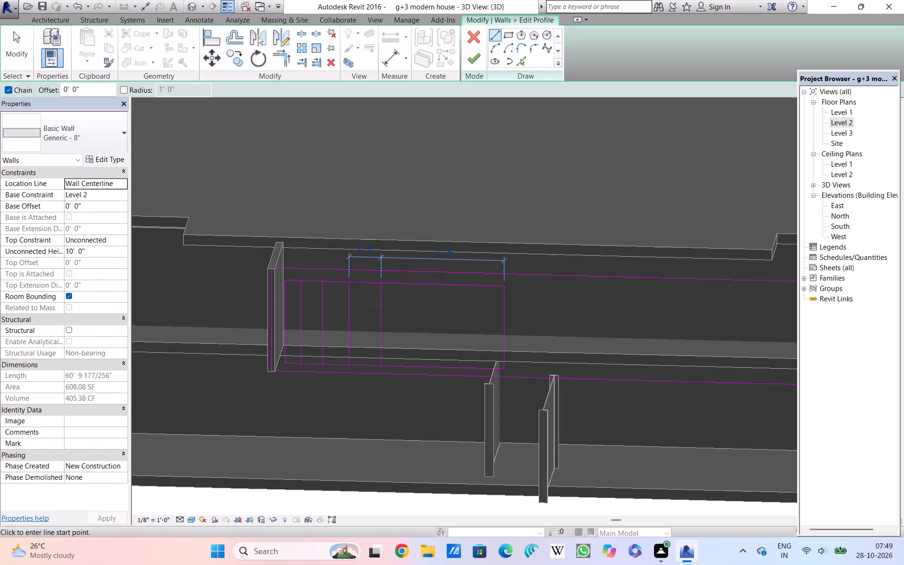
Sketch three intermediate vertical lines, one in each gap between the four slat lines inside the inner rectangle.
left_click(367, 282)
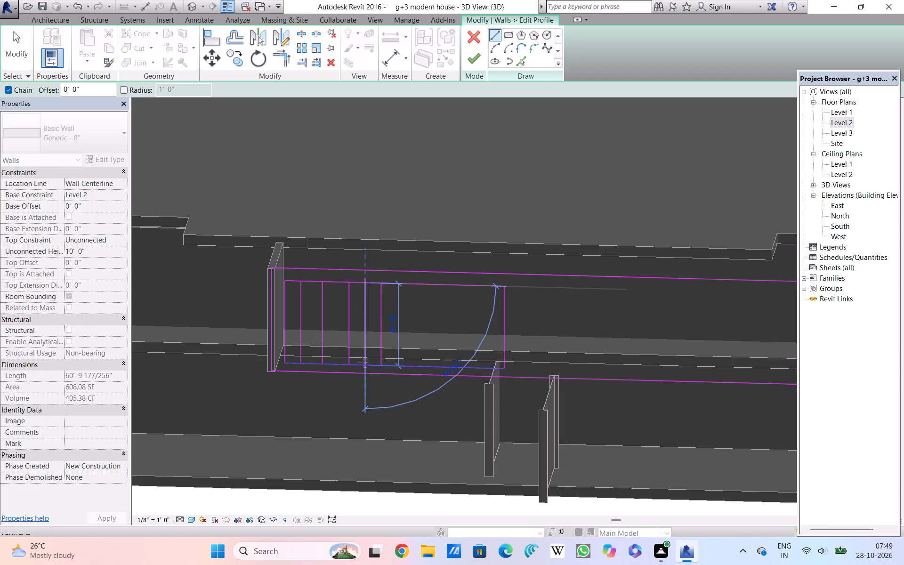
left_click(363, 364)
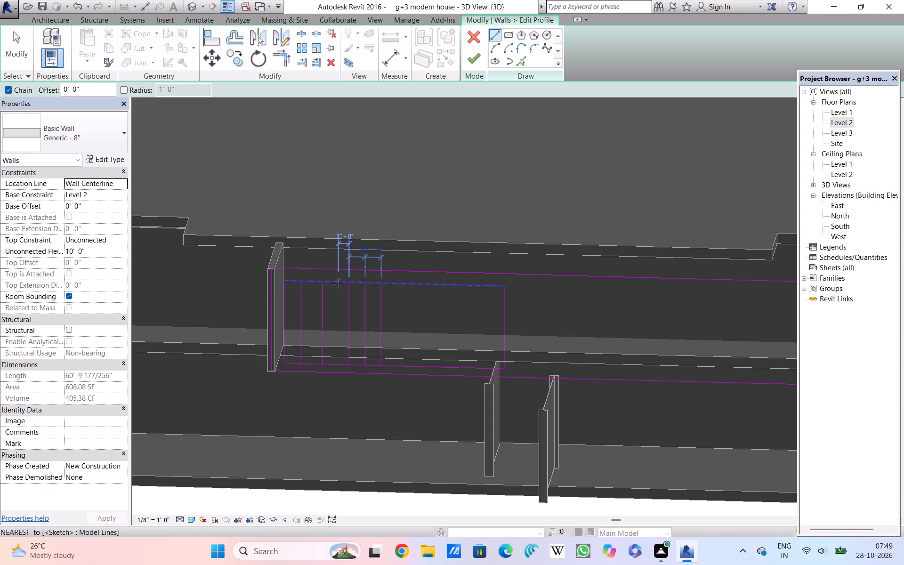
left_click(338, 283)
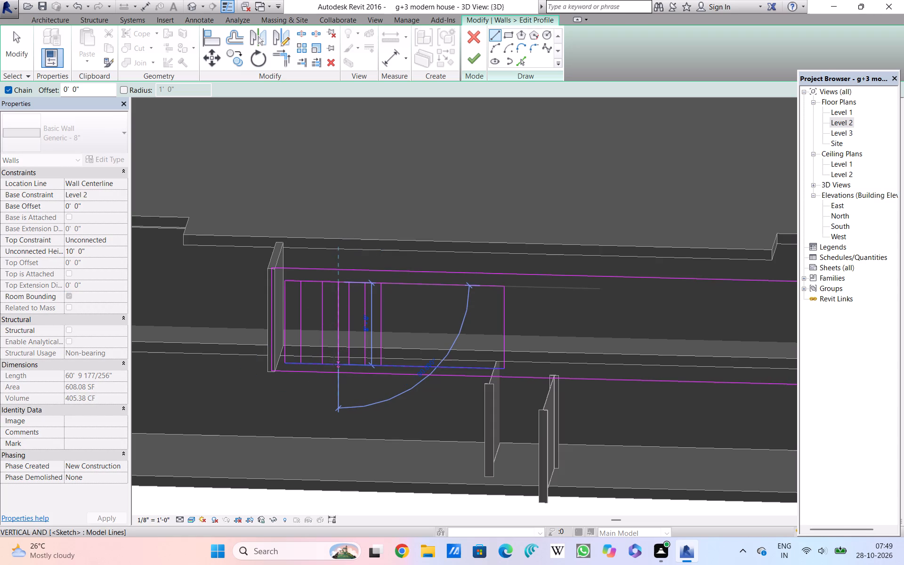
left_click(334, 361)
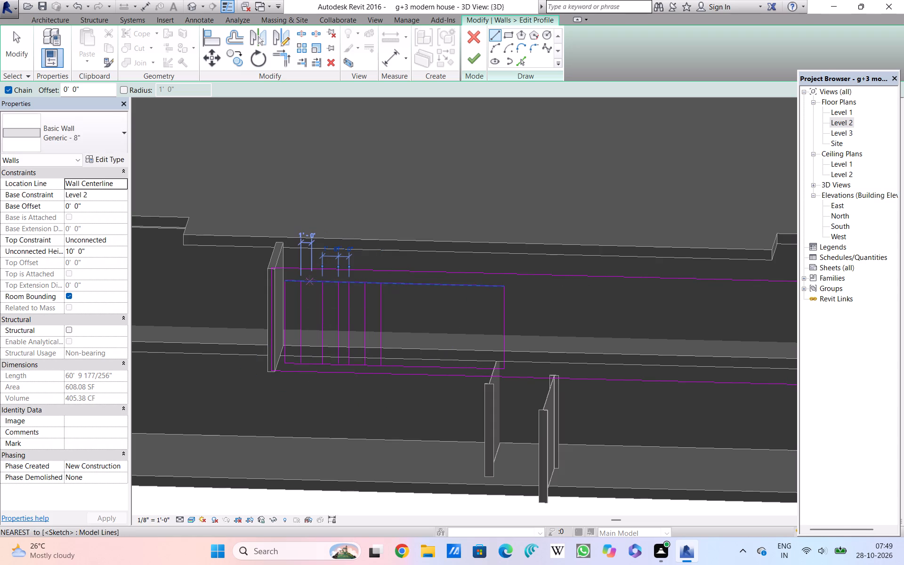
left_click(310, 280)
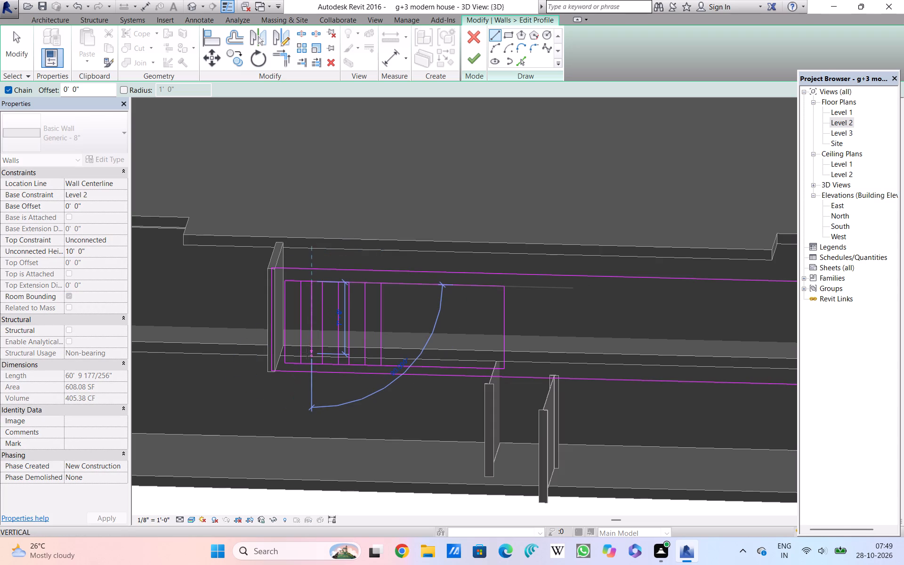
left_click(309, 361)
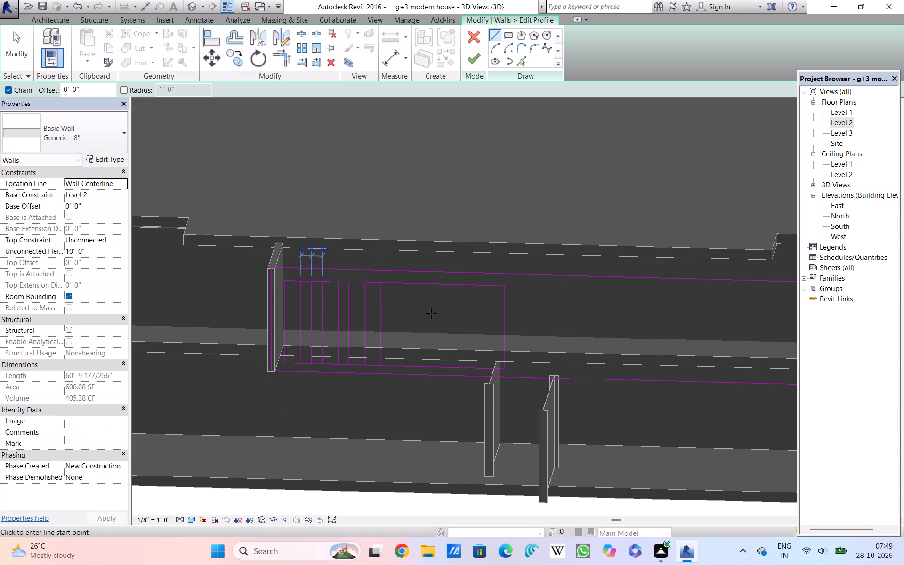
Sketch two more vertical slat lines across the inner rectangle, beyond the outermost slat line away from the end wall.
left_click(394, 287)
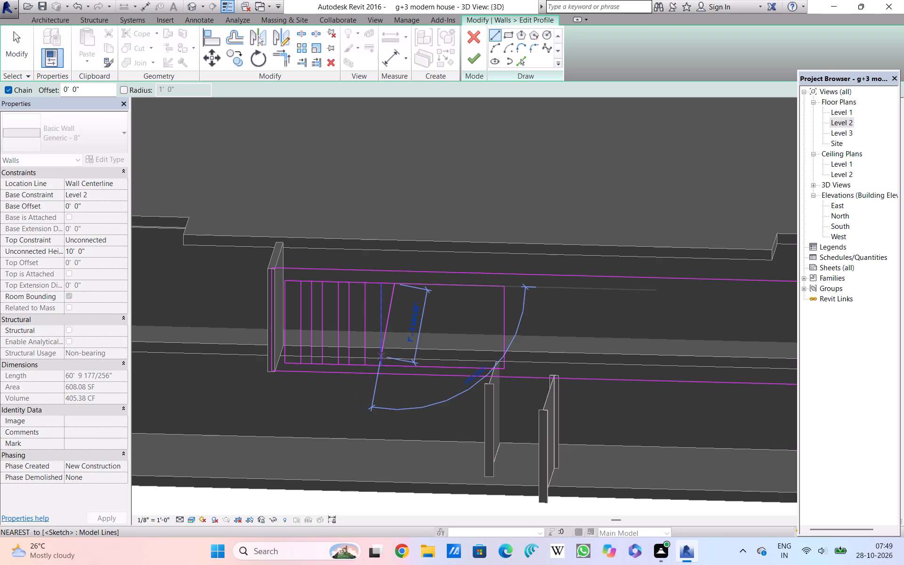
double_click(393, 362)
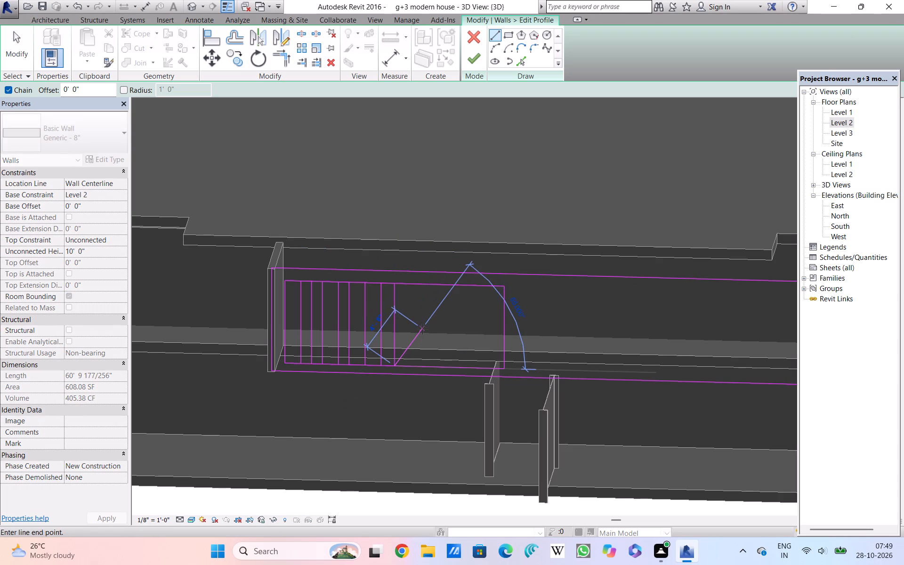
key("Escape")
left_click(409, 287)
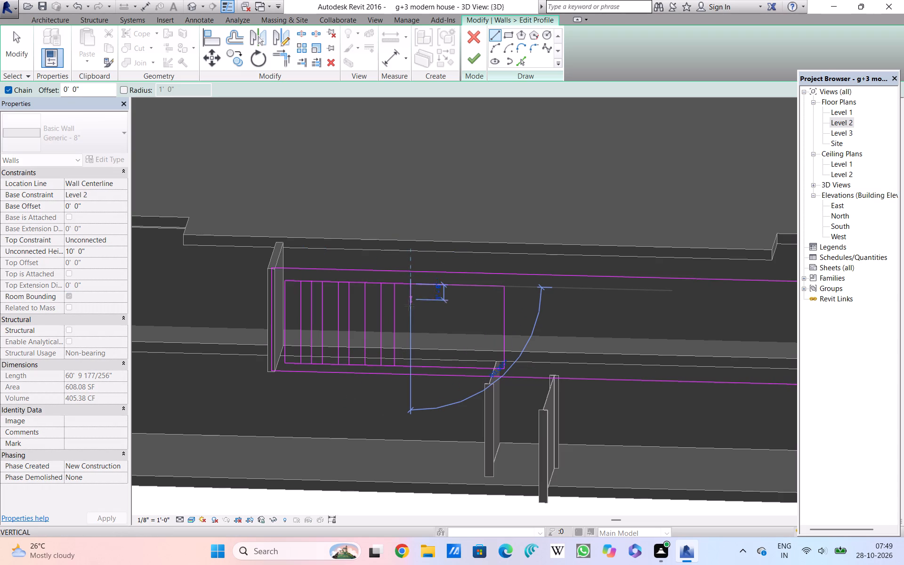
left_click(411, 366)
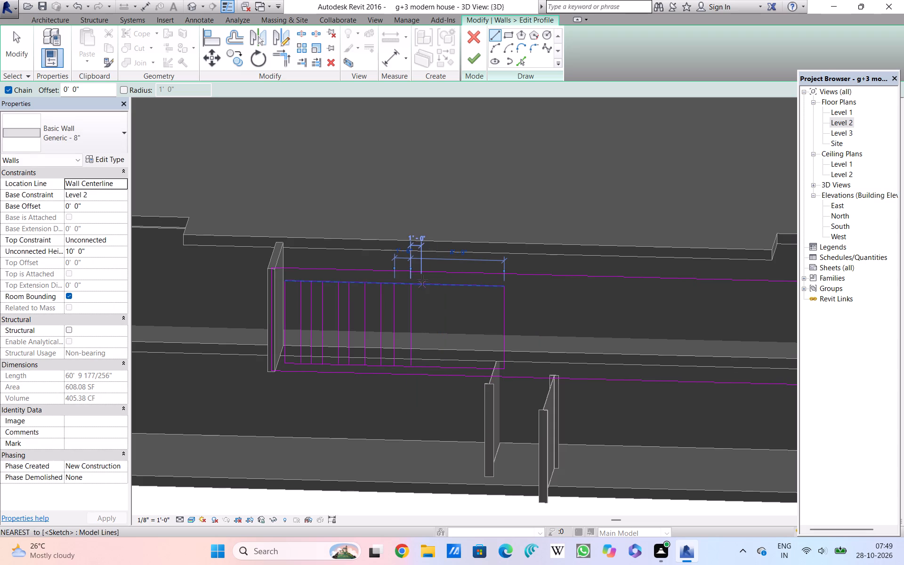
double_click(430, 288)
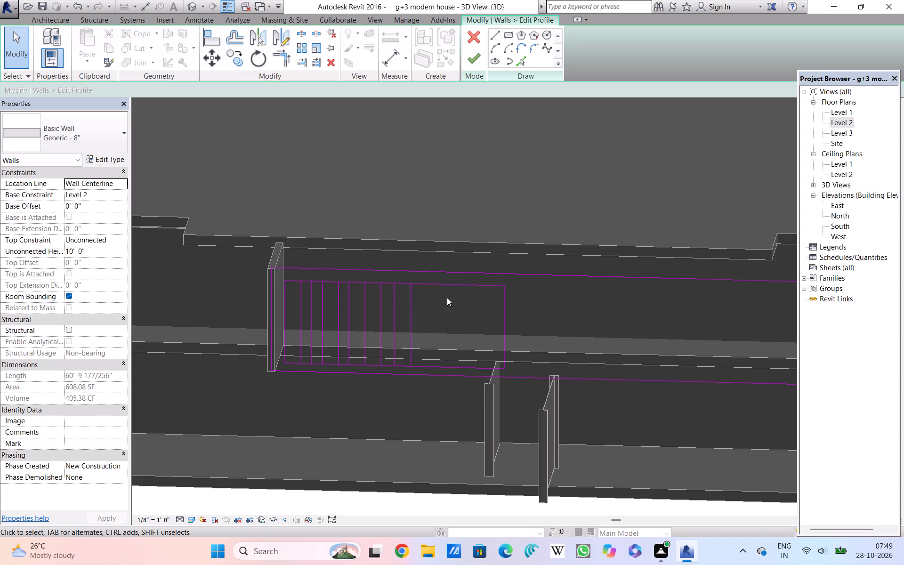
Sketch three further vertical slat lines toward the inner rectangle's far end, spaced about 2'-0", 1'-6" and 1'-6".
left_click(495, 31)
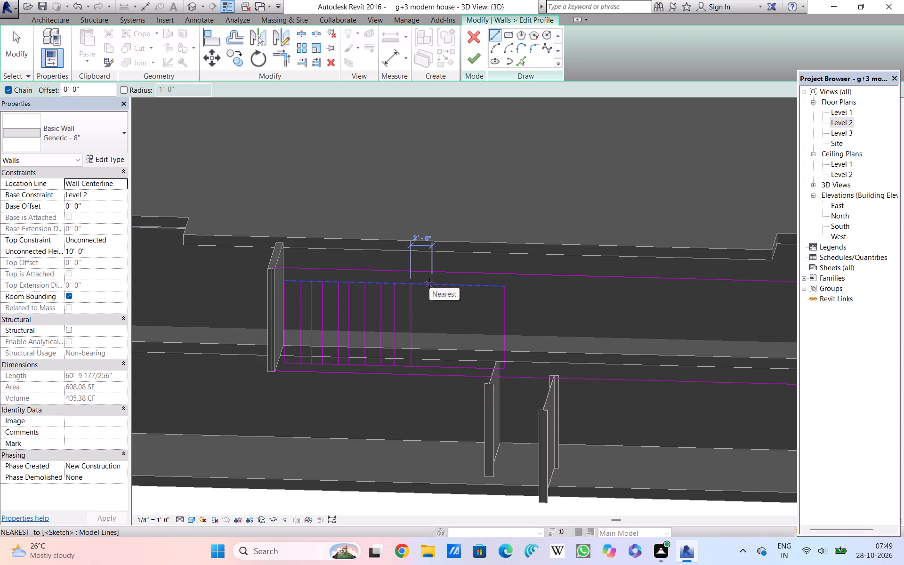
left_click(429, 283)
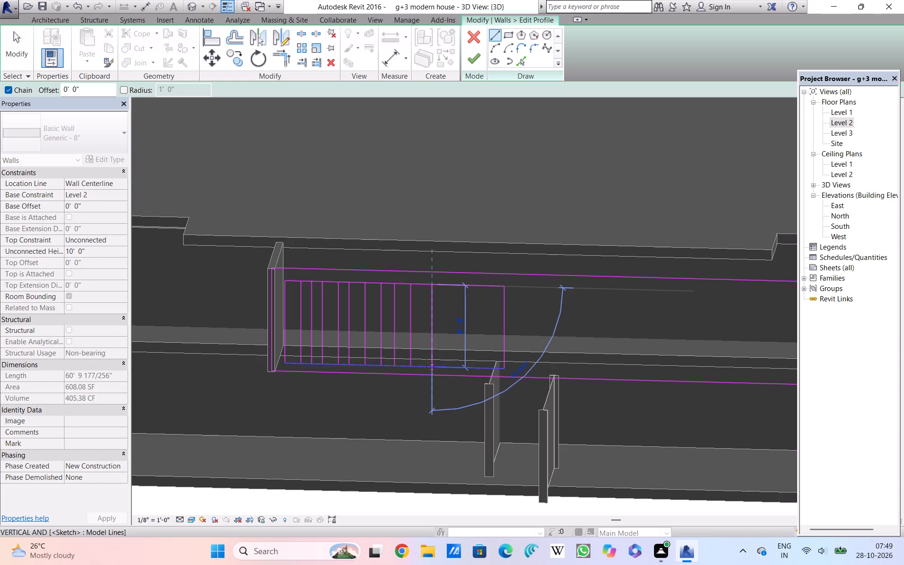
left_click(427, 363)
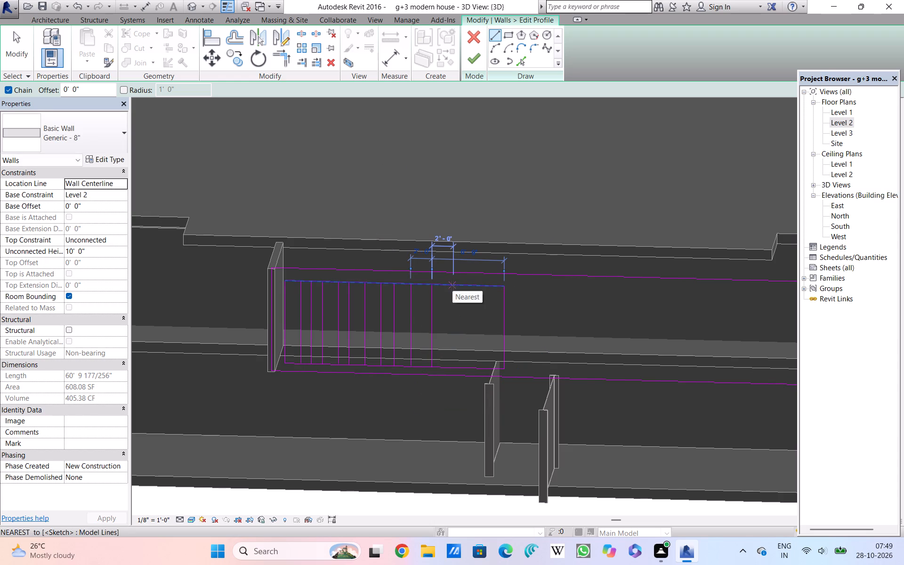
double_click(452, 286)
left_click(494, 39)
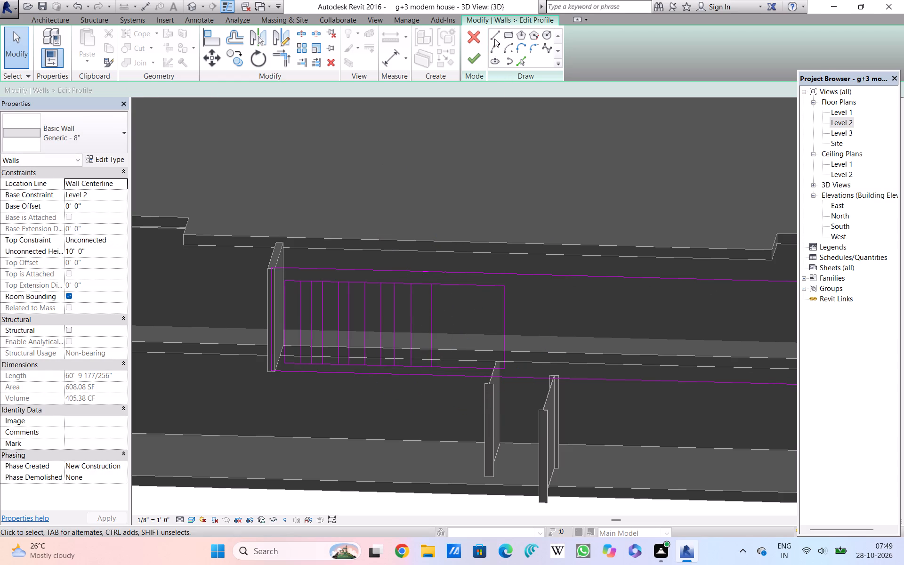
left_click(450, 288)
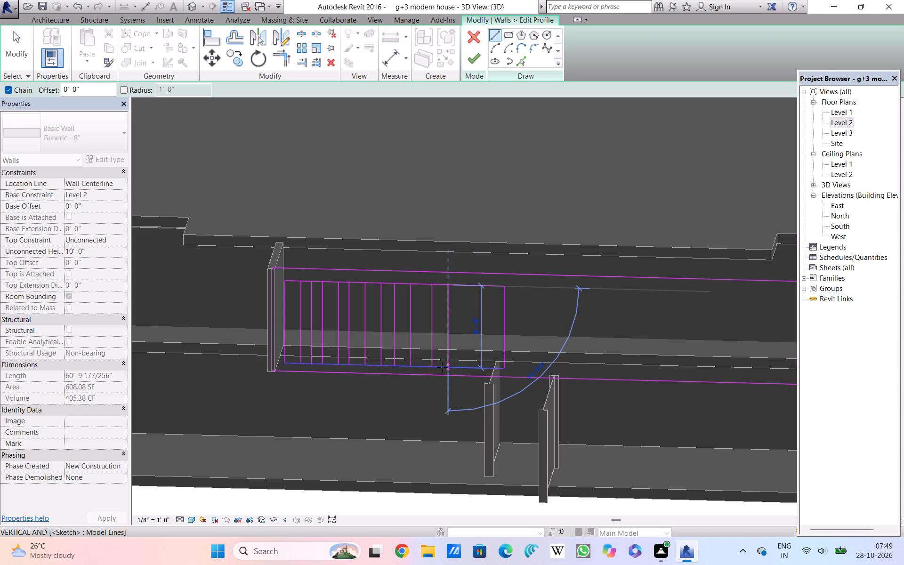
left_click(442, 367)
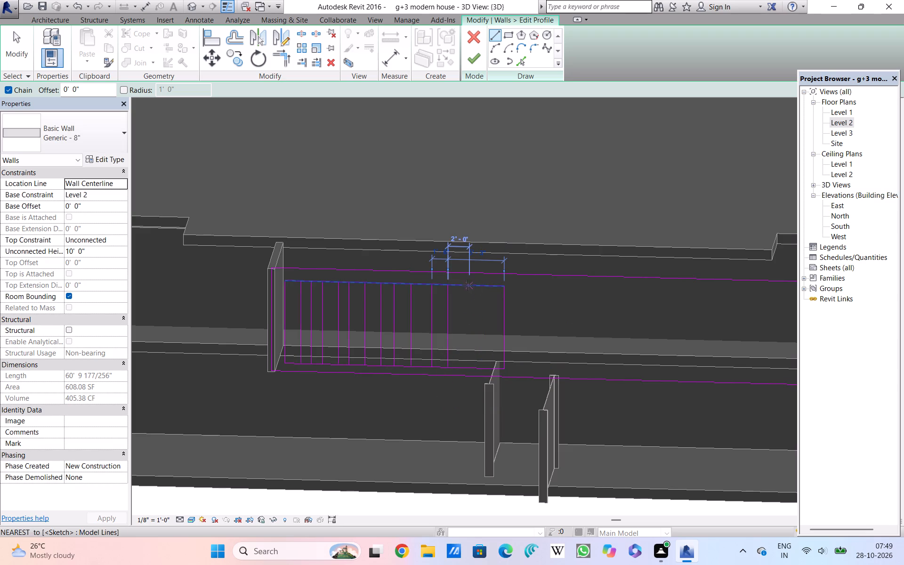
left_click(464, 285)
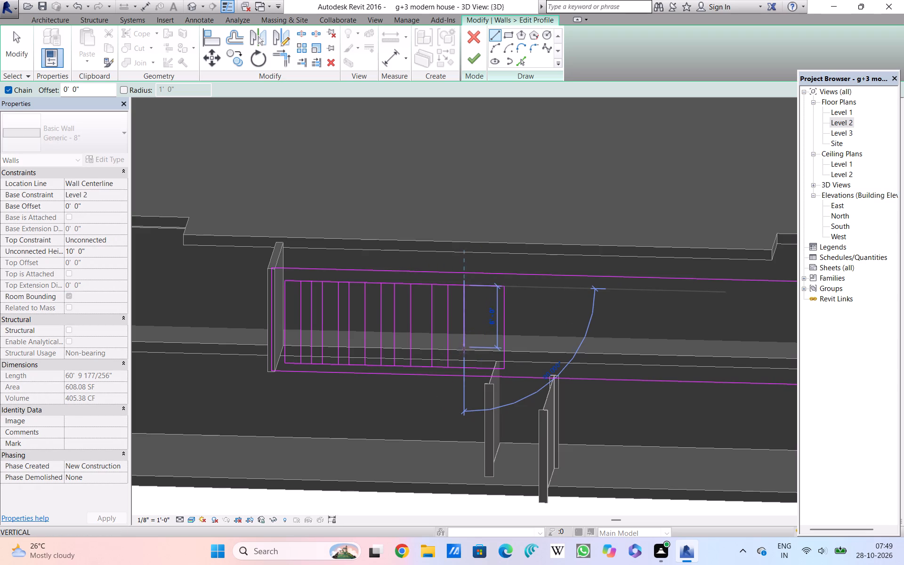
left_click(464, 367)
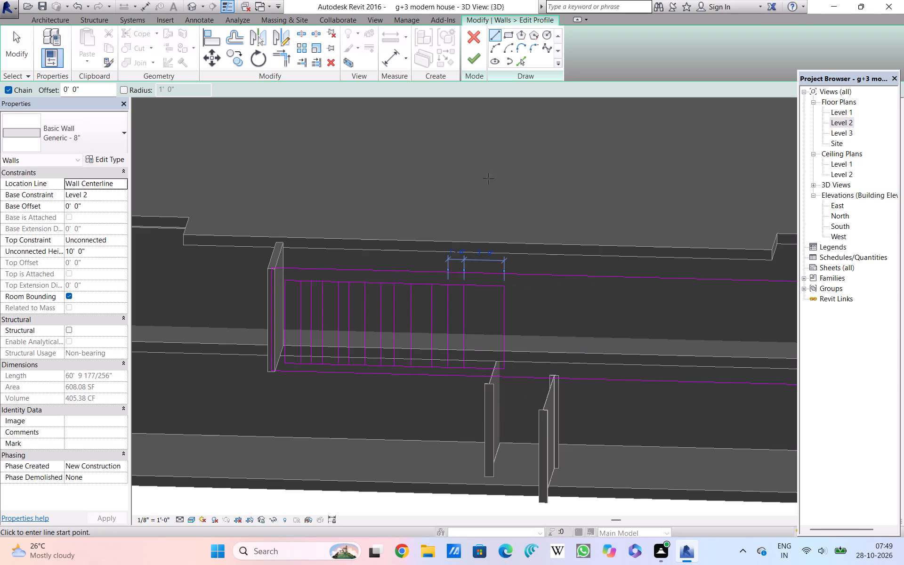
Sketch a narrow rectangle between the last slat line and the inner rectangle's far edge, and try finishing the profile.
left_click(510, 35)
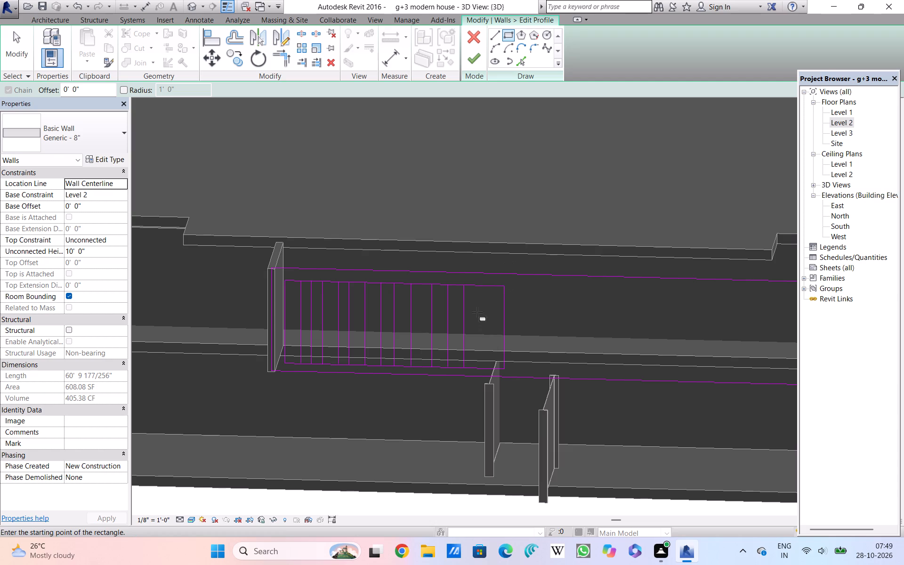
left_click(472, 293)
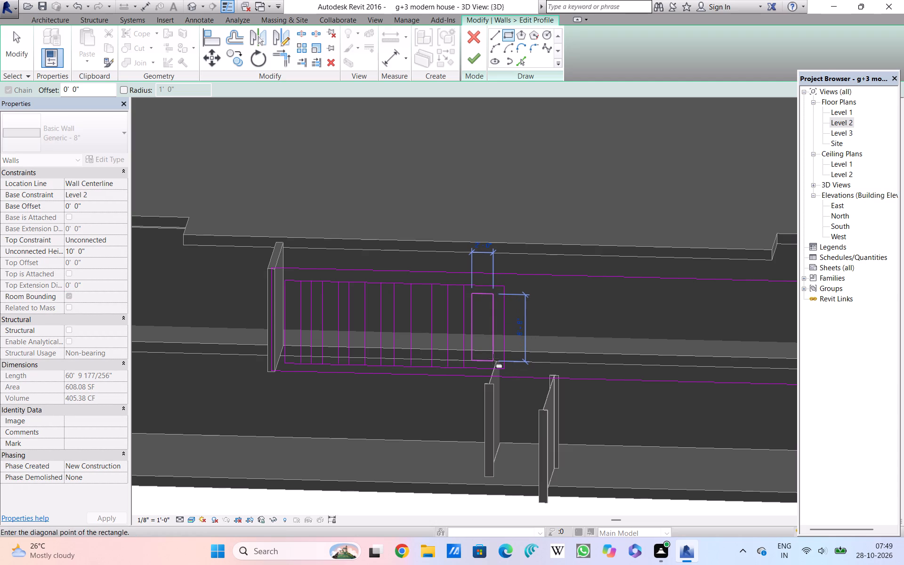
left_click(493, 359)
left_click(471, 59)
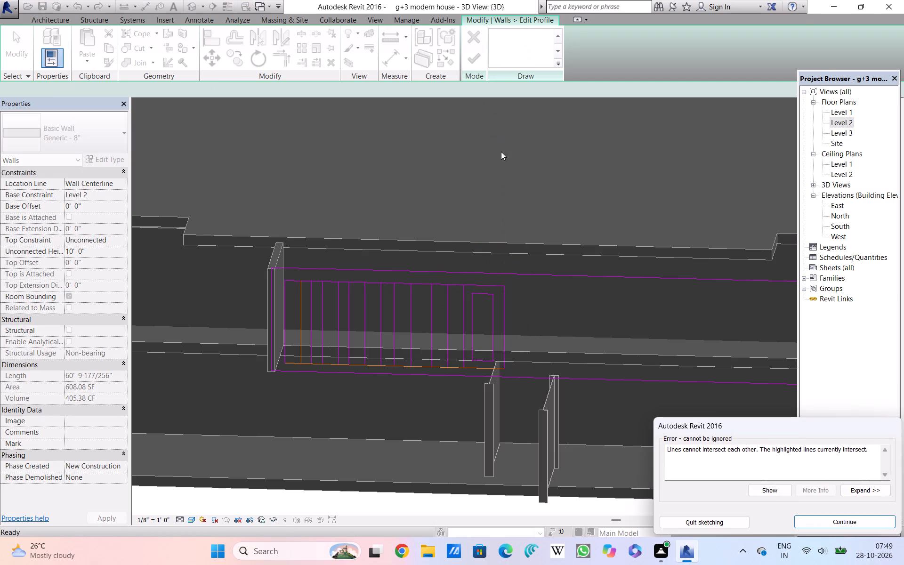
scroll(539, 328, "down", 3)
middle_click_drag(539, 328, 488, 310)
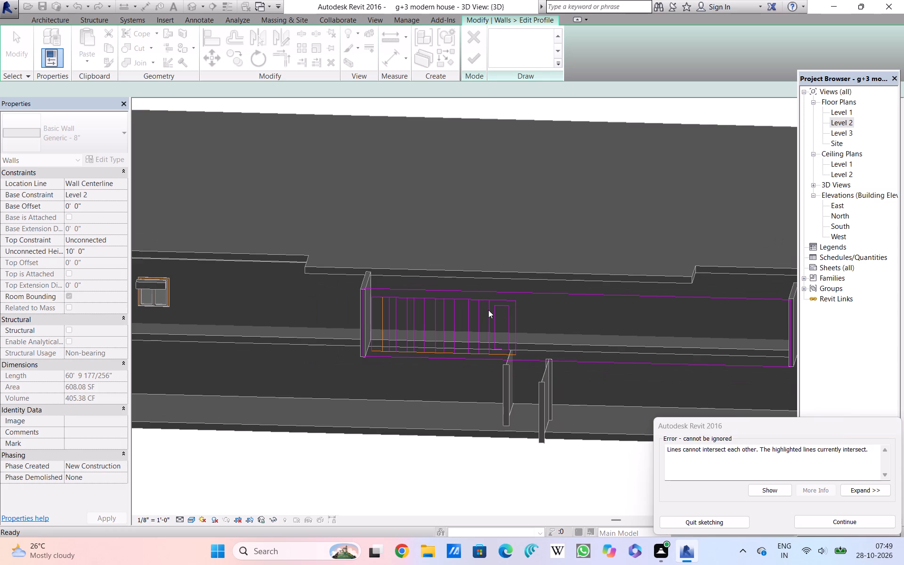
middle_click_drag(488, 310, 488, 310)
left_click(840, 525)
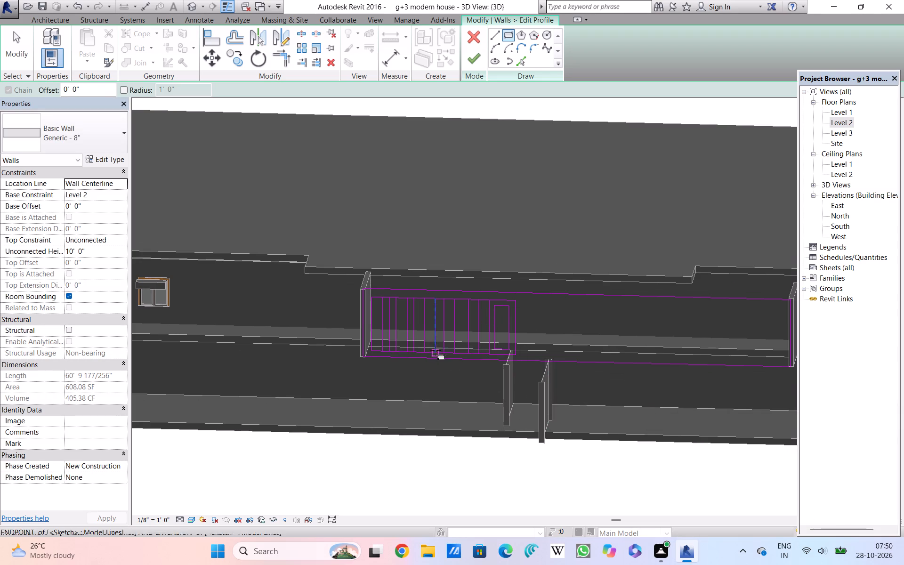
Undo the narrow rectangle and all vertical slat lines in the front wall's profile sketch, back to the inner rectangle.
scroll(445, 354, "up", 6)
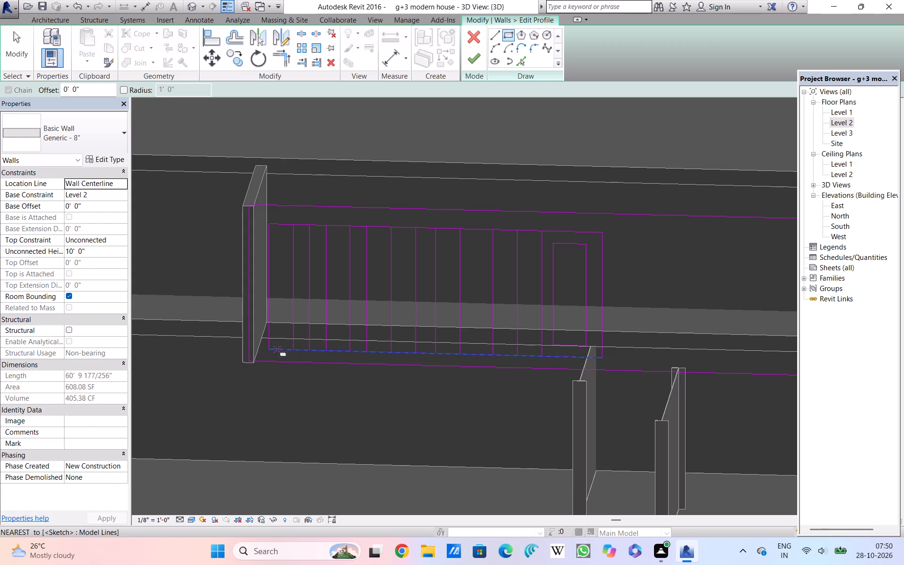
key("ctrl+z")
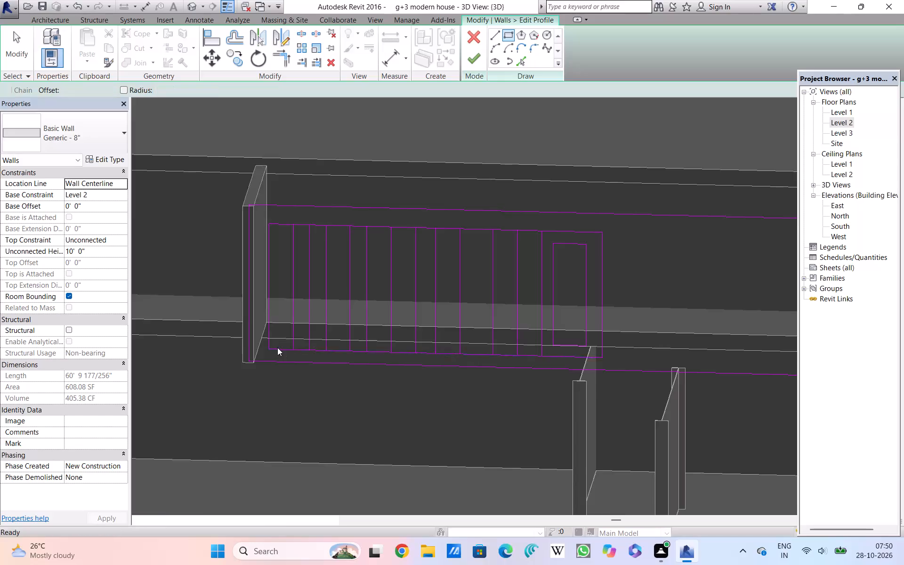
key("ctrl+z")
key("ctrl+z")
key("ctrl+z")
key("ctrl+z")
key("ctrl+z")
key("ctrl+z")
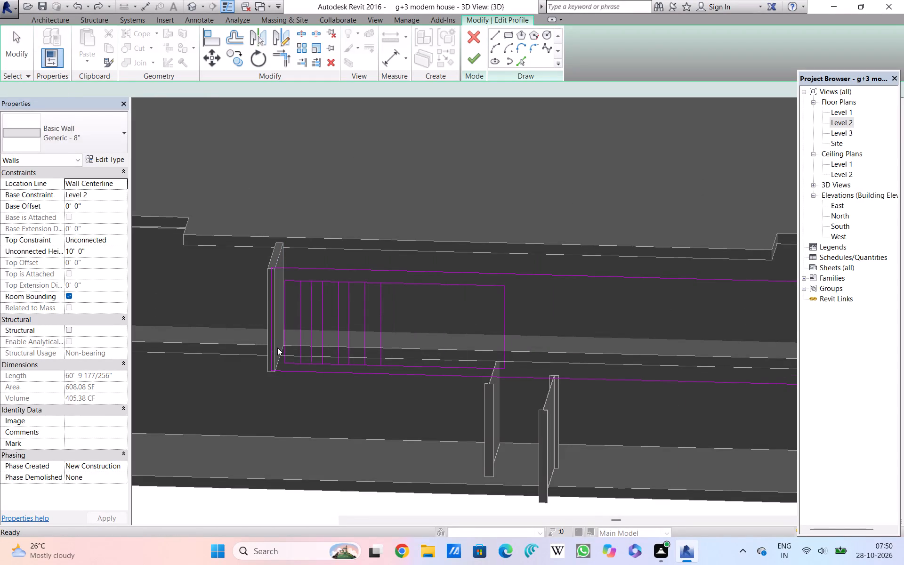
key("z")
key("ctrl+z")
key("ctrl+z")
key("ctrl+z")
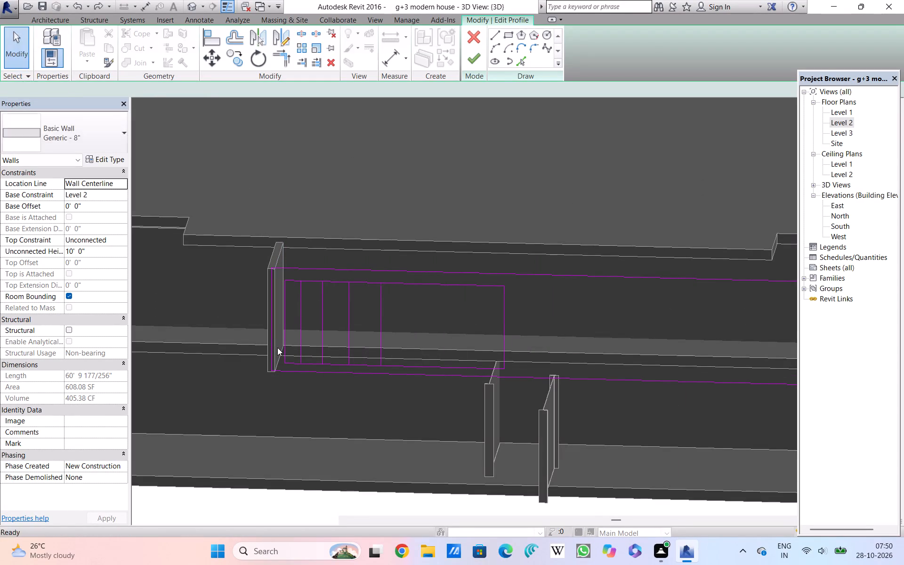
key("ctrl+z")
key("ctrl+z")
key("ctrl+z")
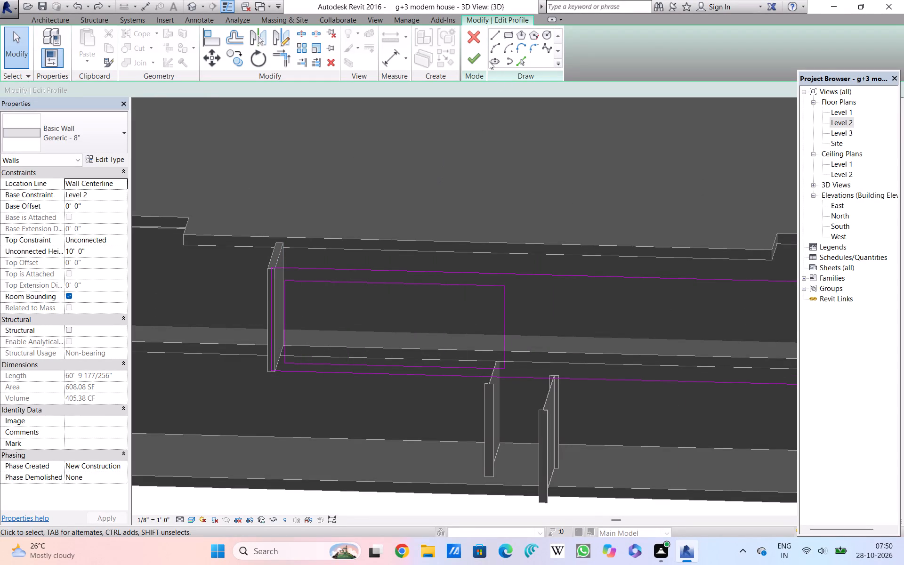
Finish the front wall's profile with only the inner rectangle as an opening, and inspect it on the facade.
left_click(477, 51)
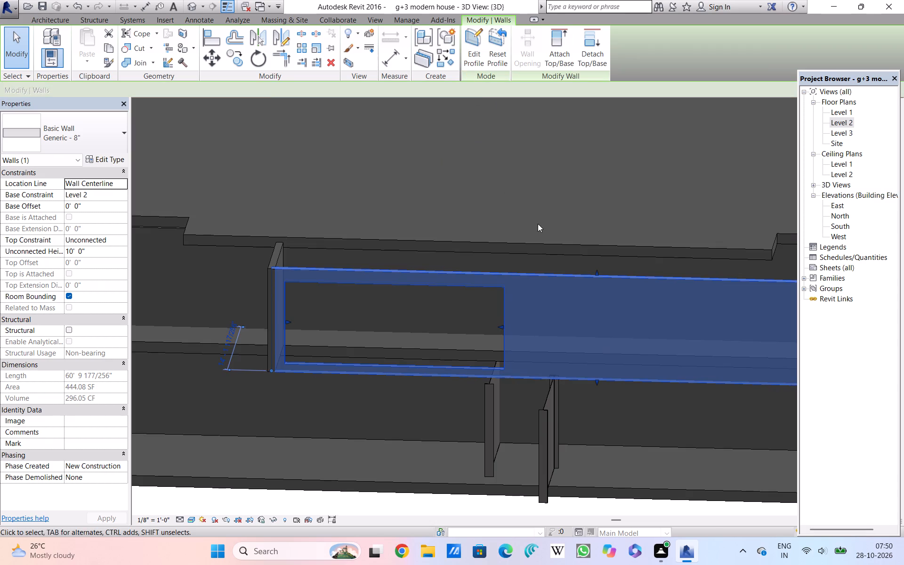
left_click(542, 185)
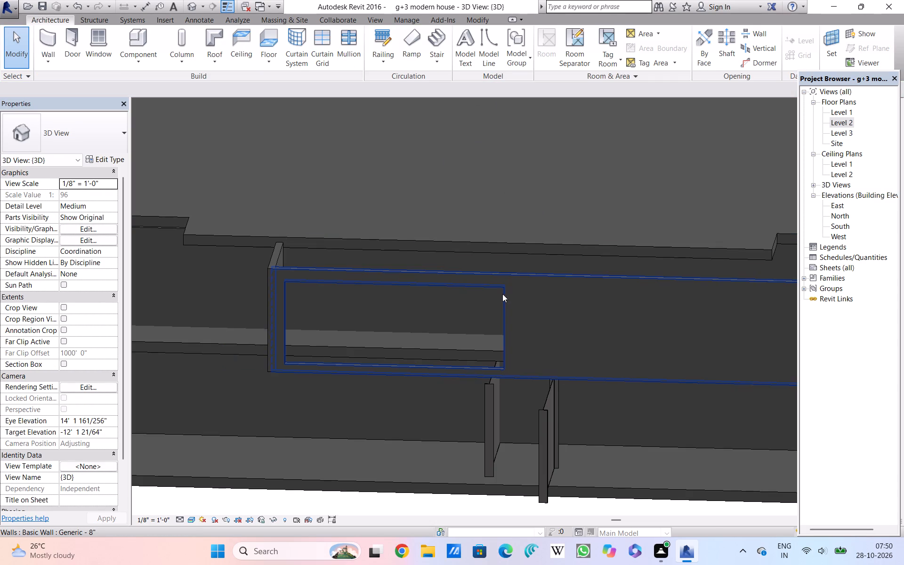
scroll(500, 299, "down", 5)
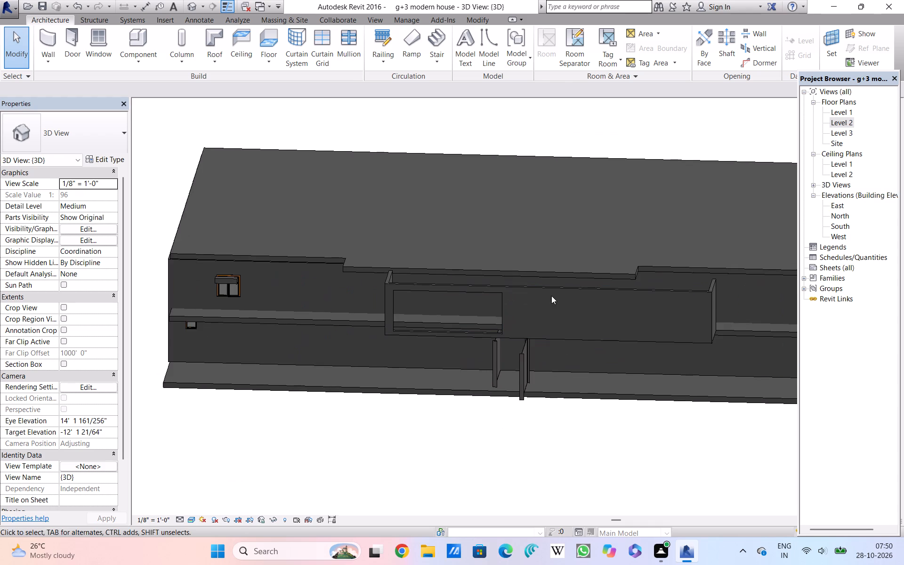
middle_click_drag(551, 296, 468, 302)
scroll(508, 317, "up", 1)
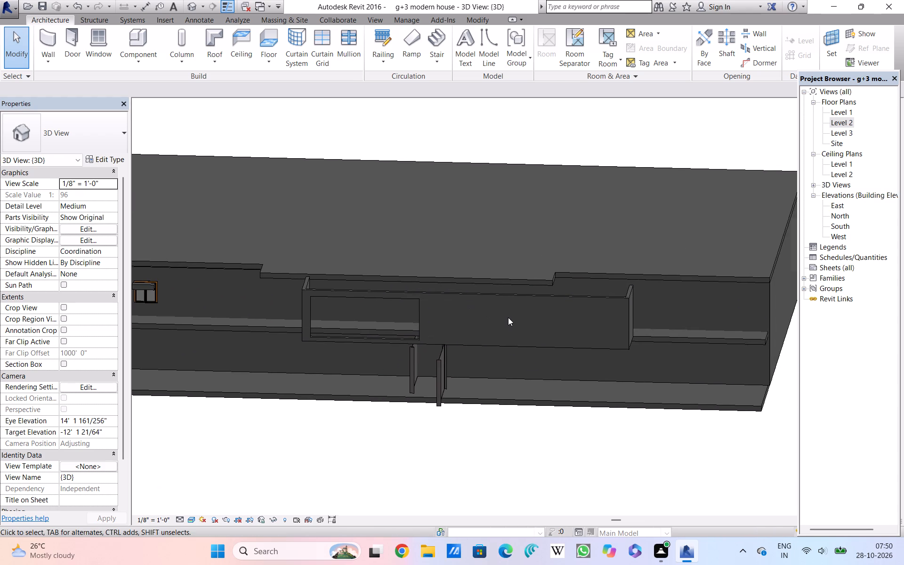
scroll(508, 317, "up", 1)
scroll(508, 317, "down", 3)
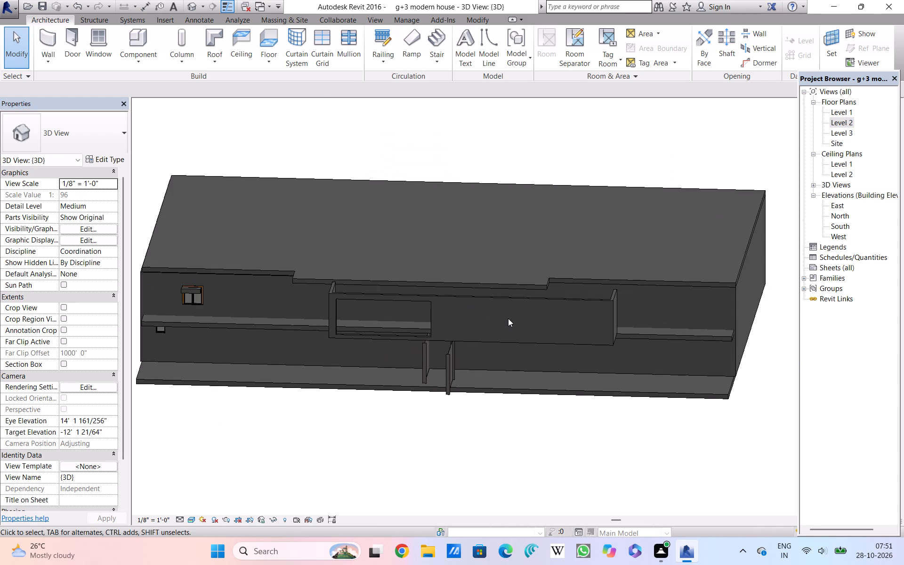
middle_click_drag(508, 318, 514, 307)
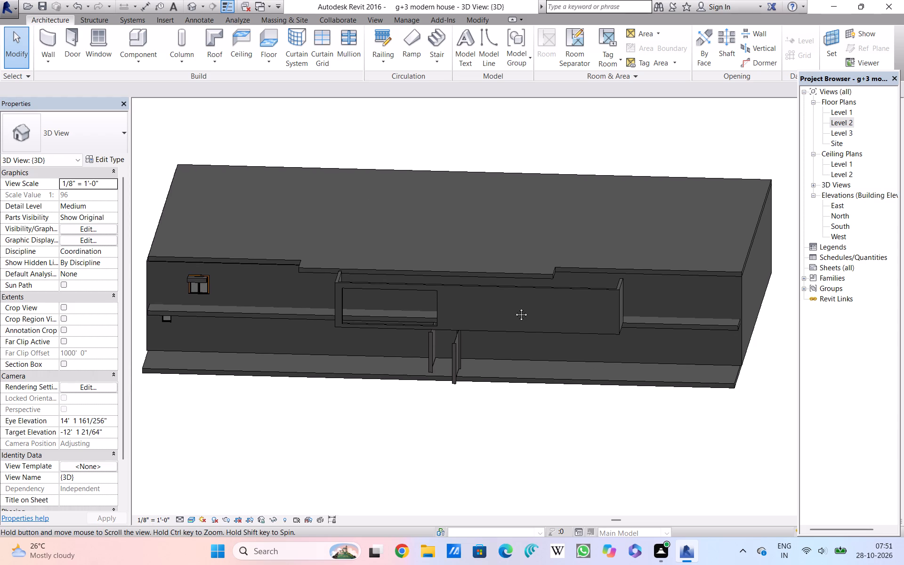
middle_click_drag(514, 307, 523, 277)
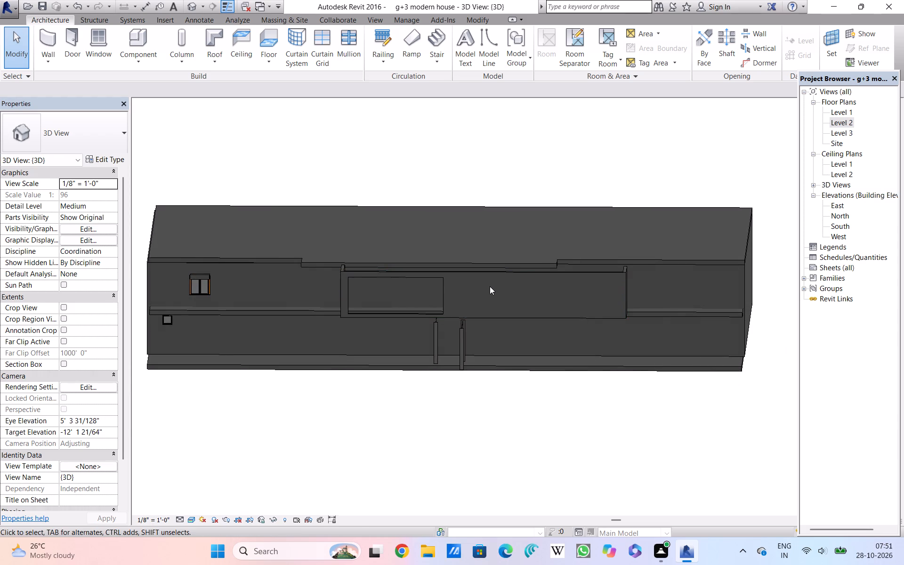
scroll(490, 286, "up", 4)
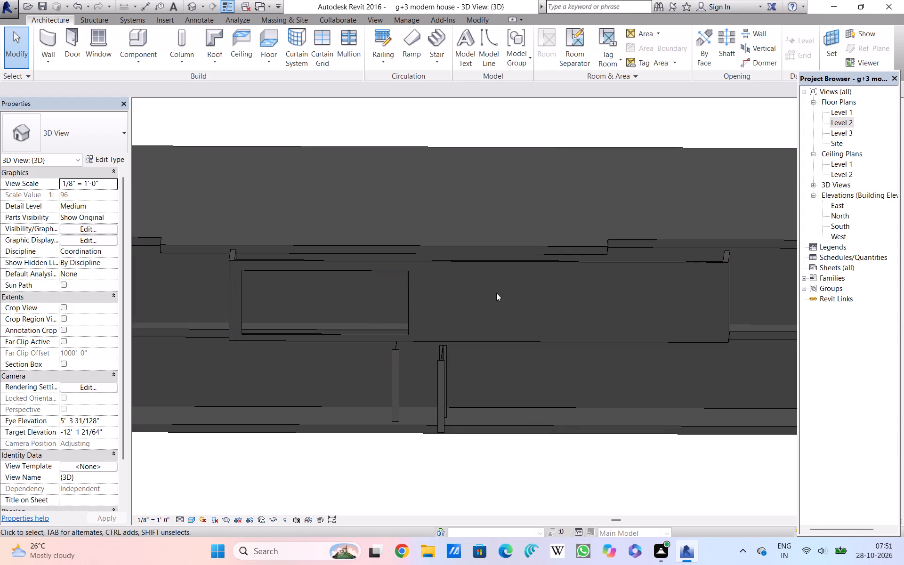
Undo the front wall's profile edit, including the inner rectangle opening.
key("ctrl+z")
key("ctrl+z")
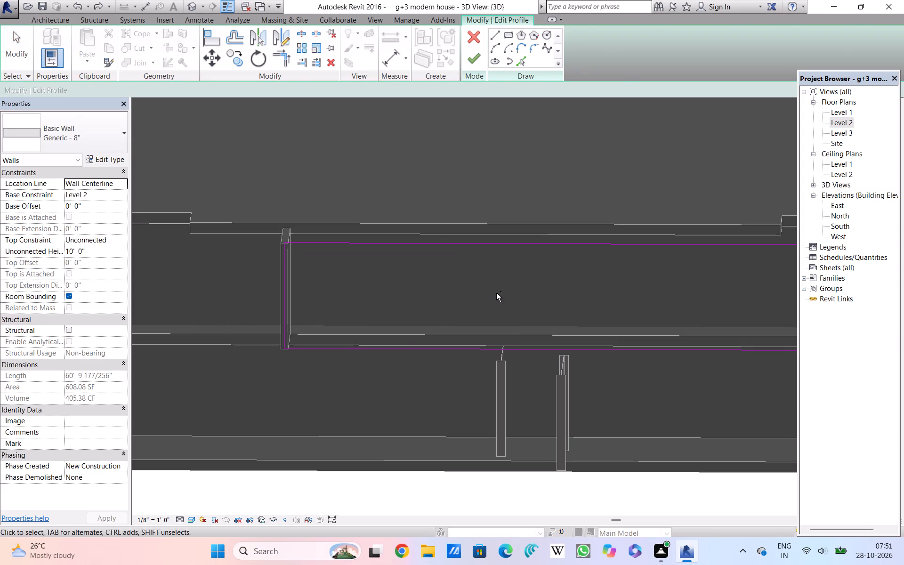
key("ctrl+z")
key("ctrl+z")
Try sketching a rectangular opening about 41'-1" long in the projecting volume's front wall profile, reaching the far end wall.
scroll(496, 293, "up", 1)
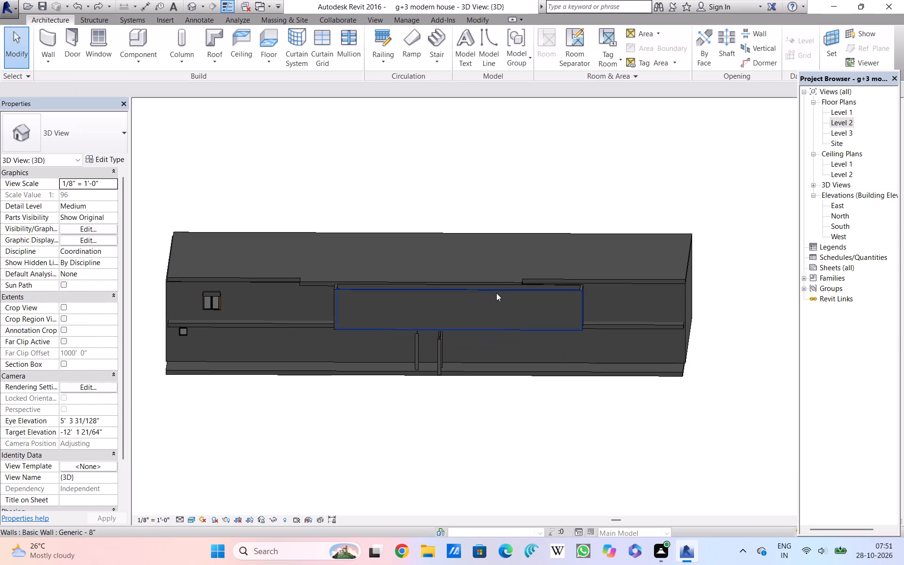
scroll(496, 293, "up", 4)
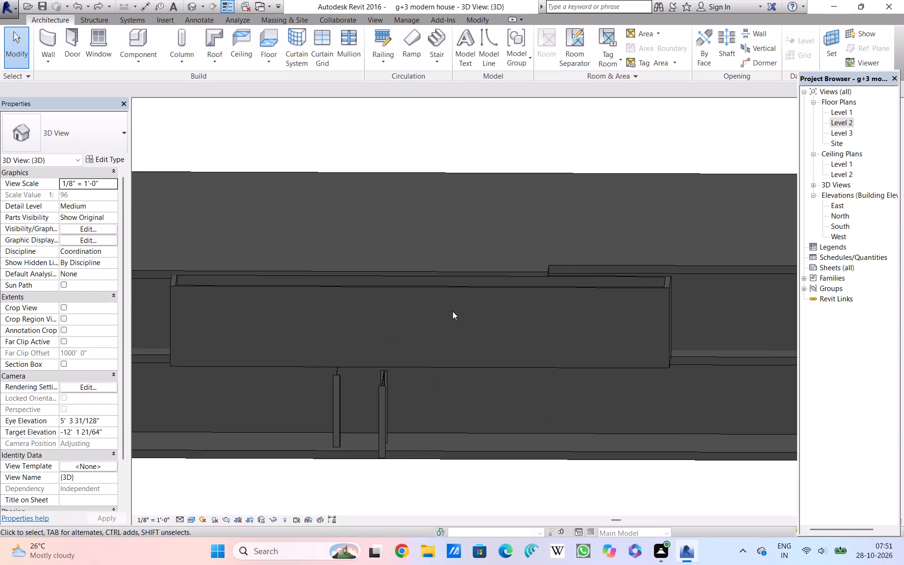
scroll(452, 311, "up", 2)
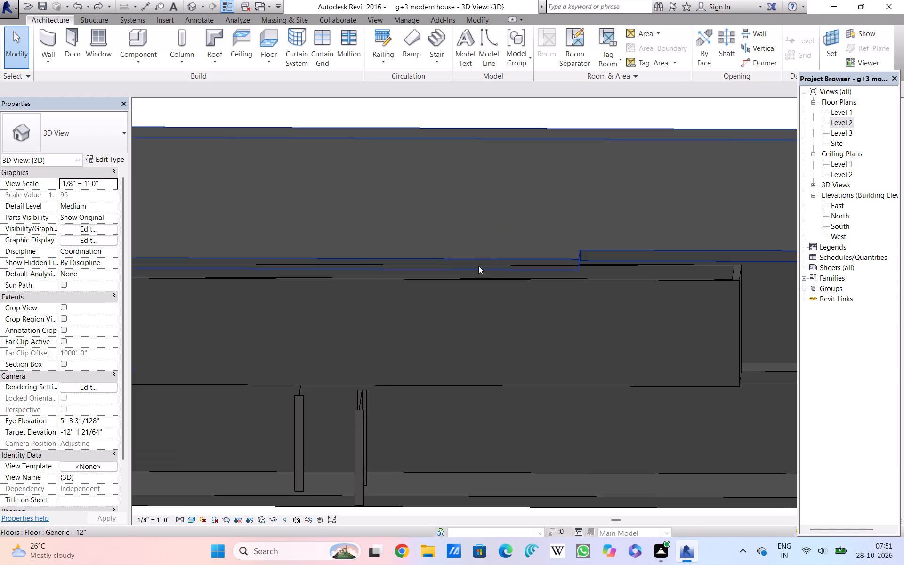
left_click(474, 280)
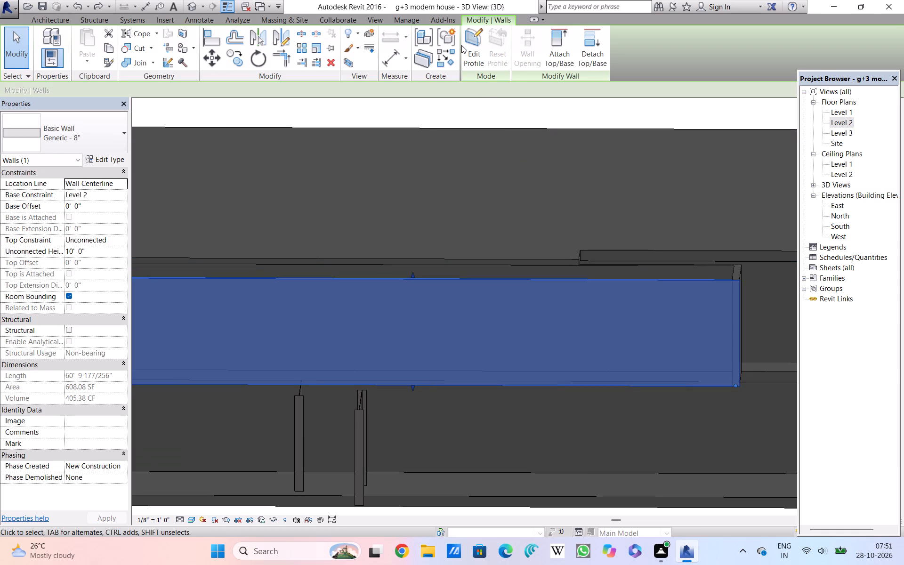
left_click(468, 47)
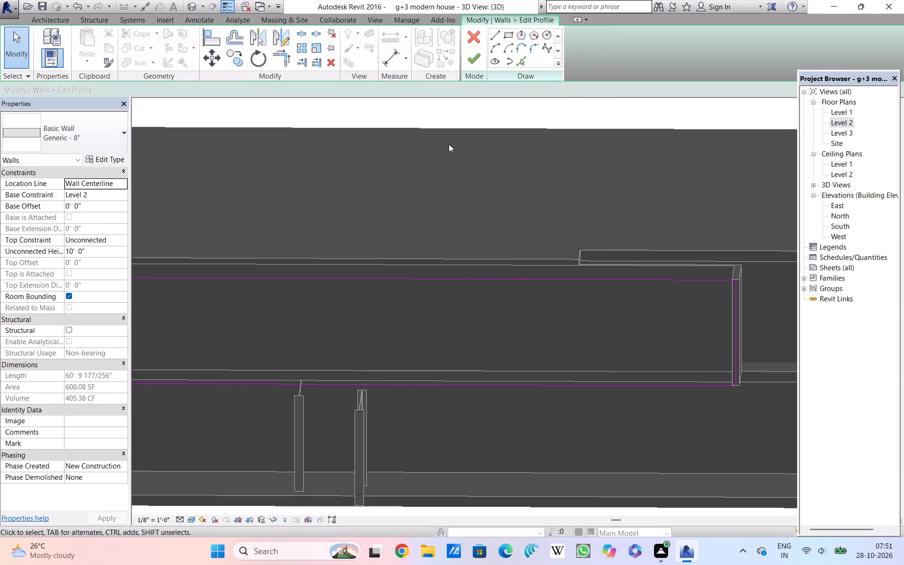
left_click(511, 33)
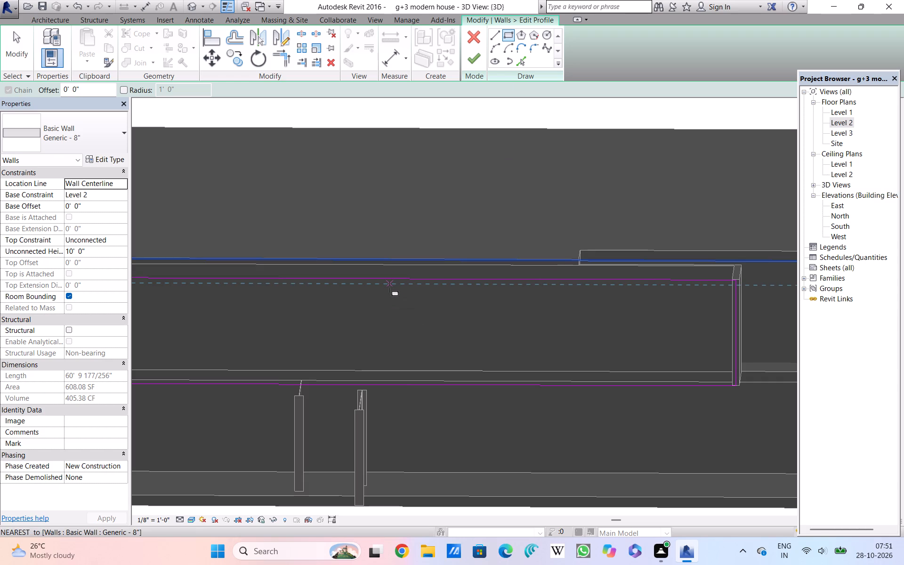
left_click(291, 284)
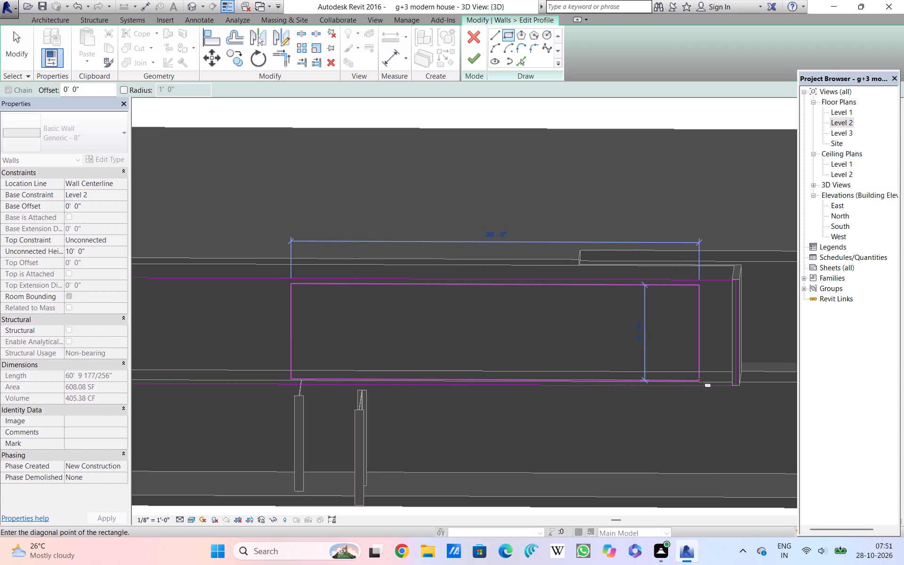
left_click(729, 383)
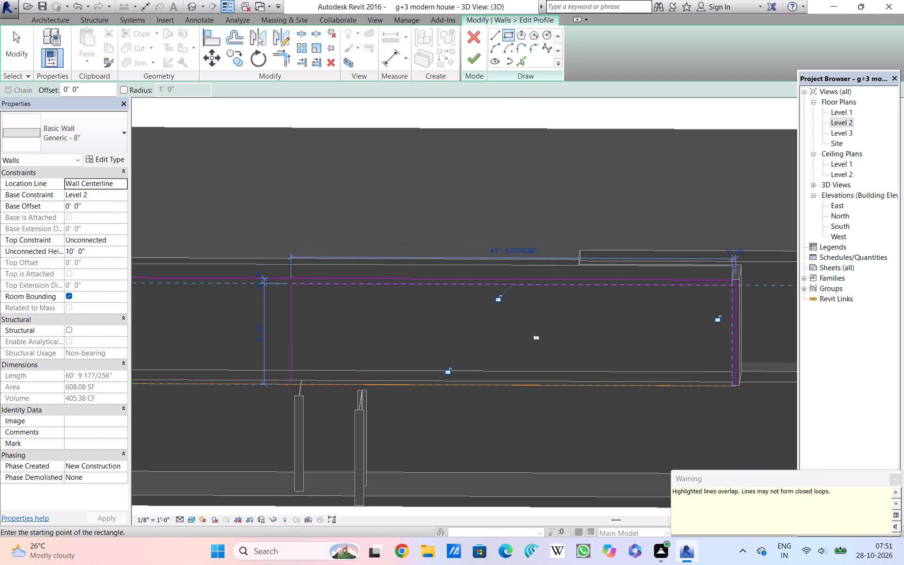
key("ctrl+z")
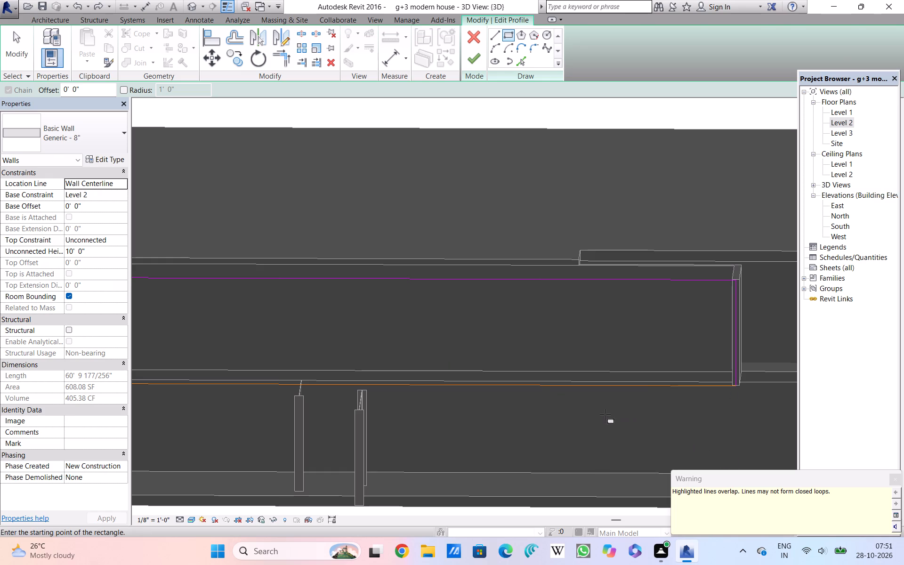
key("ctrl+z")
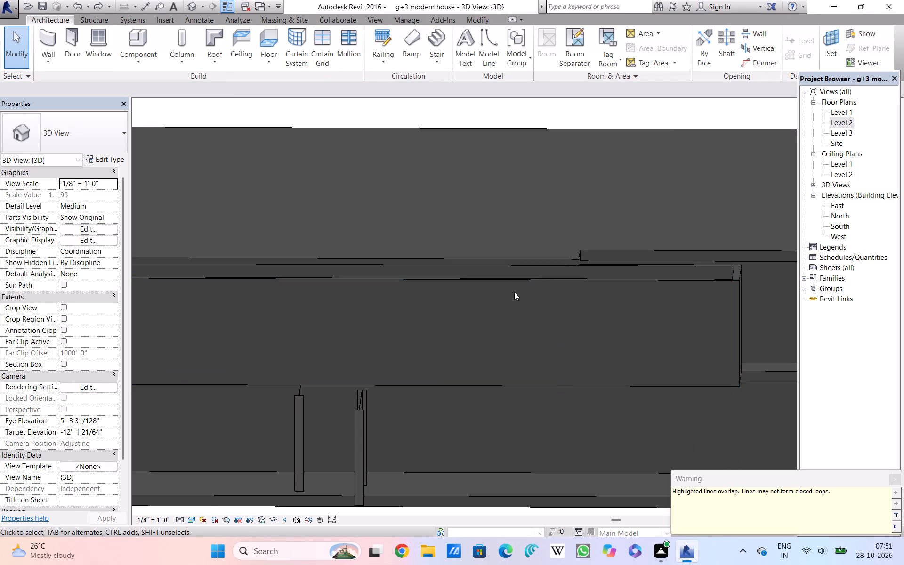
Edit the front wall's profile to cut a rectangular opening 44'-0" long, just inside the top, bottom and far end edges.
left_click(508, 281)
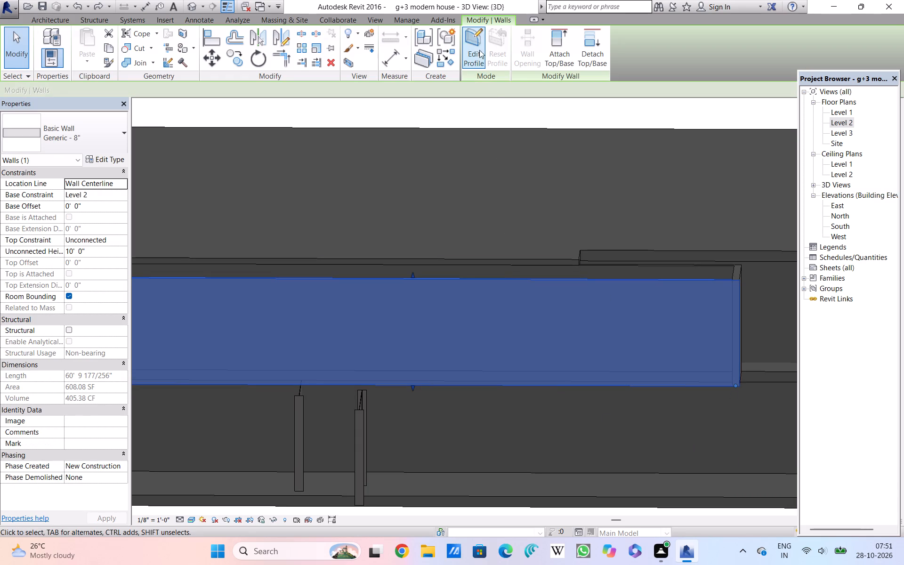
left_click(472, 47)
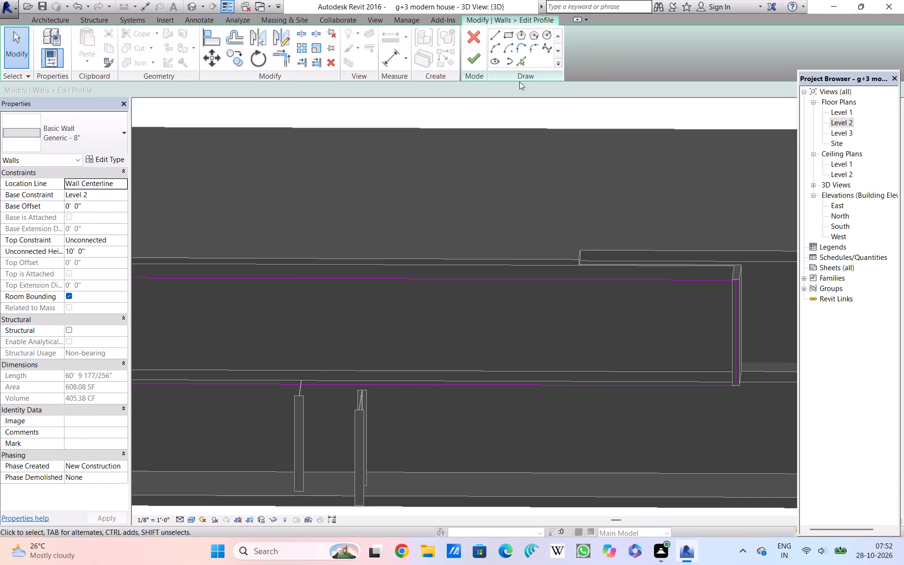
left_click(510, 38)
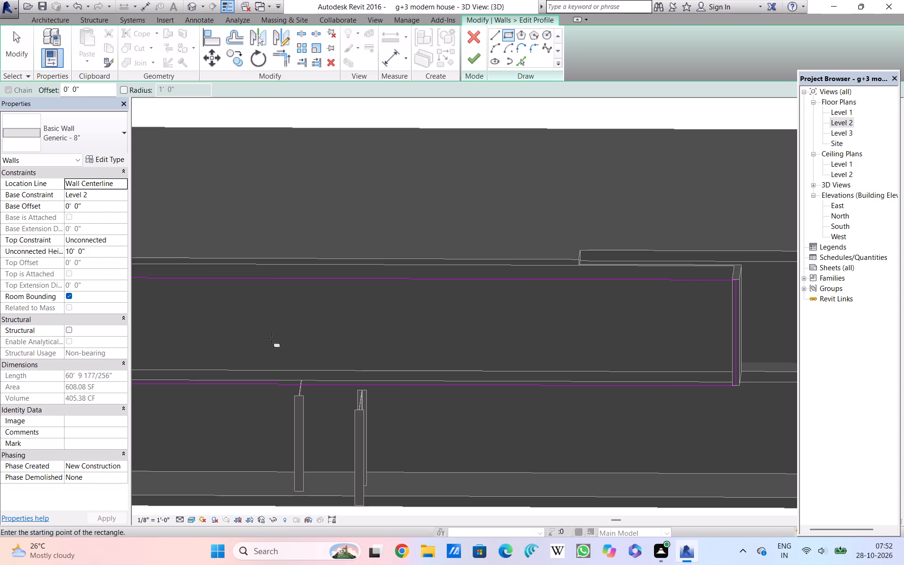
left_click(252, 285)
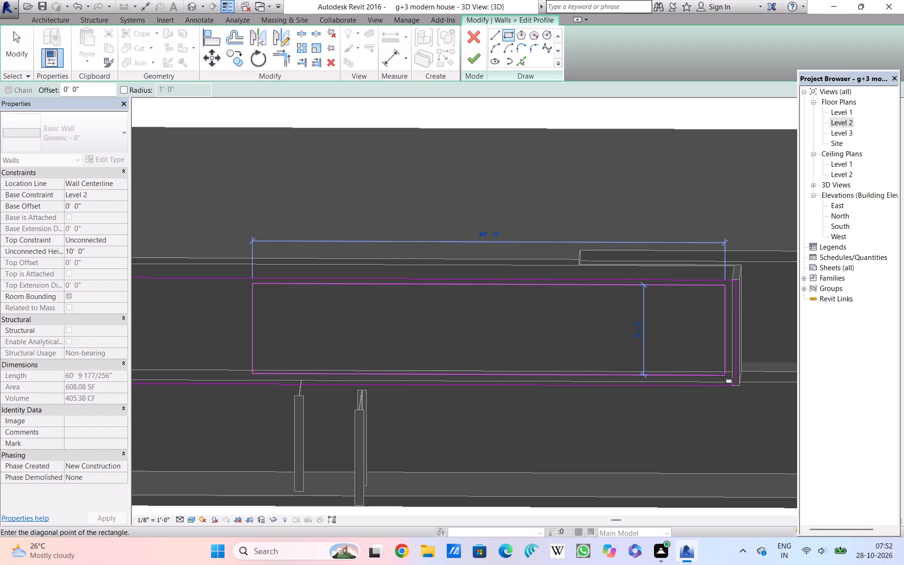
left_click(723, 374)
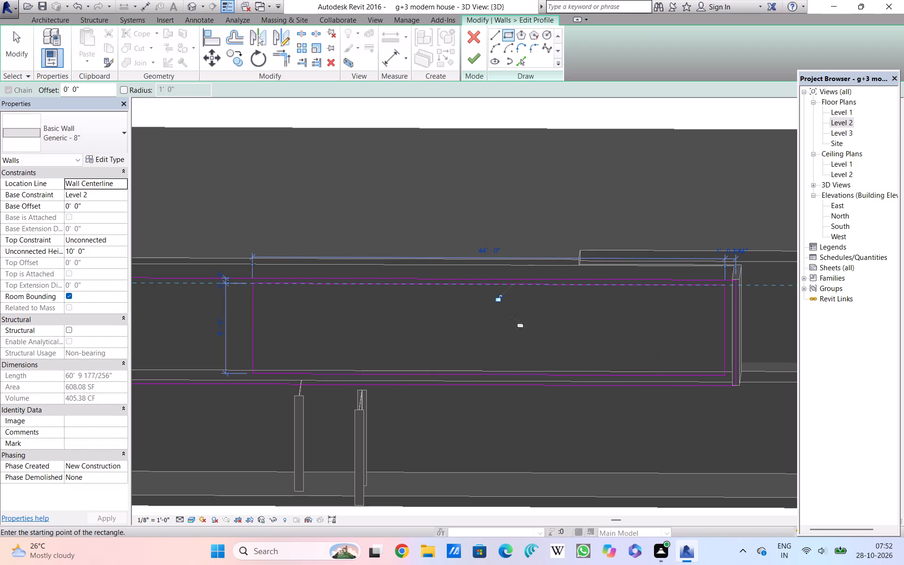
left_click(479, 64)
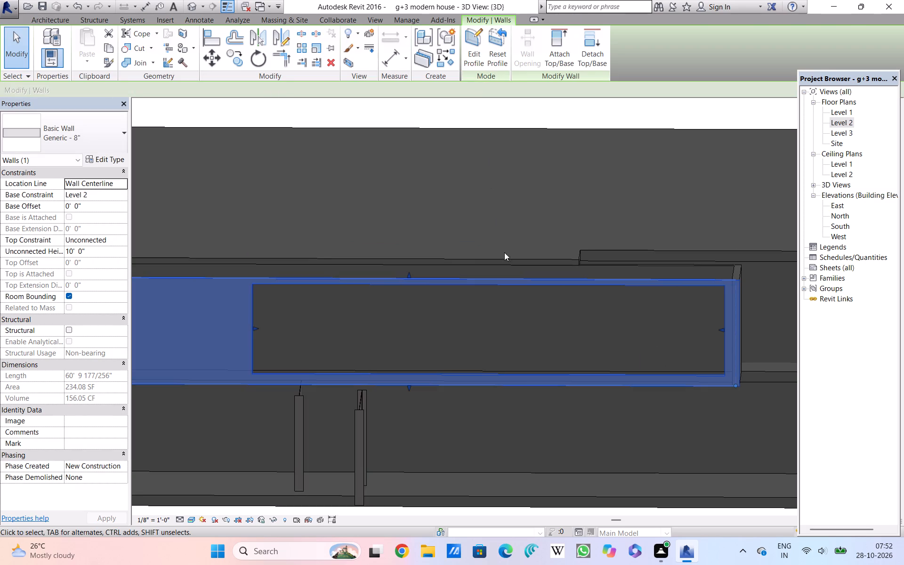
left_click(511, 206)
Delete the 60'-9" long rear wall of the projecting Level 2 volume, on the side facing the main building.
middle_click_drag(514, 294, 523, 289, "shift")
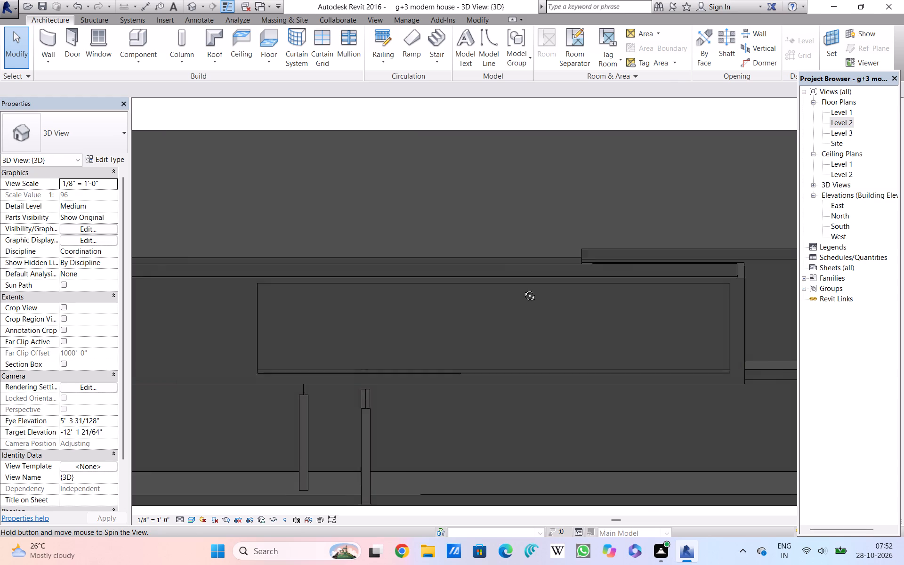
middle_click_drag(523, 289, 500, 341, "shift")
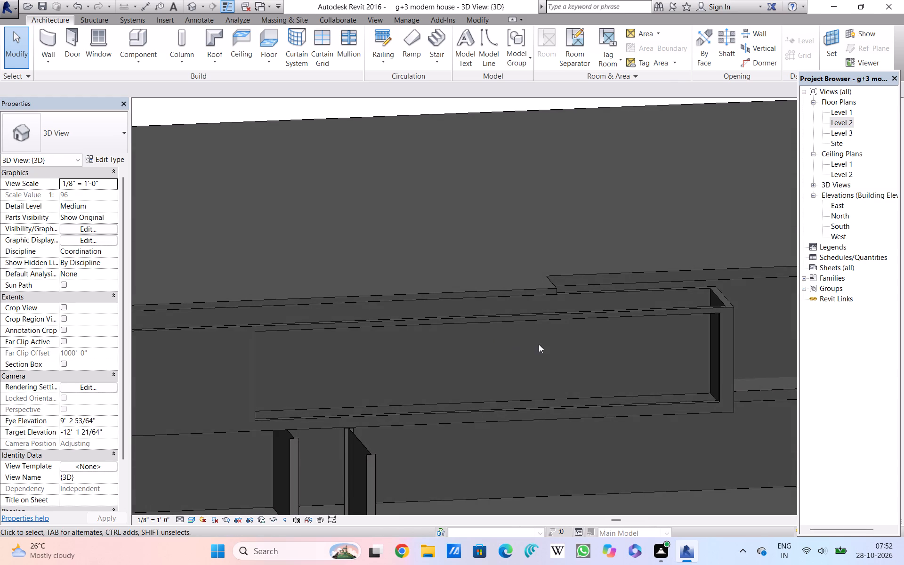
middle_click_drag(540, 345, 379, 399, "shift")
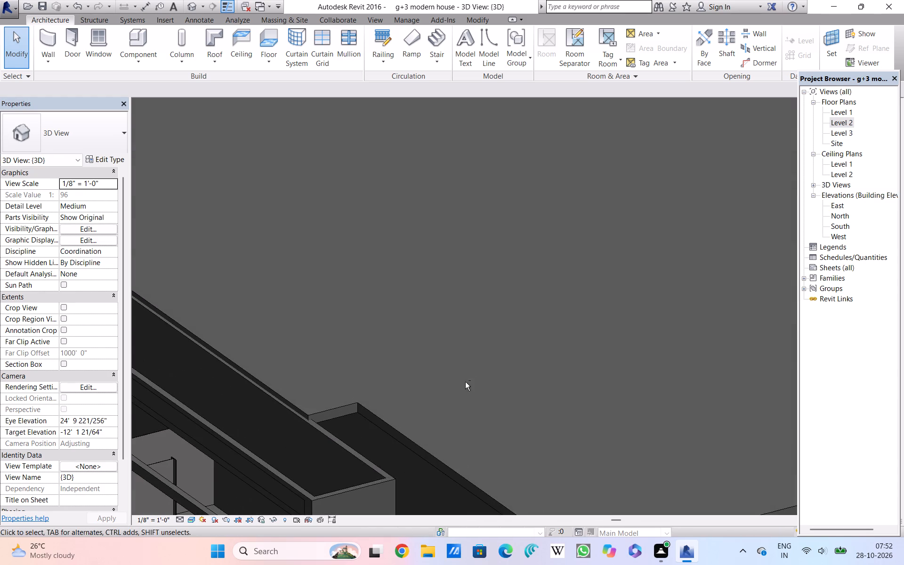
middle_click_drag(474, 380, 450, 397, "shift")
scroll(454, 396, "down", 3)
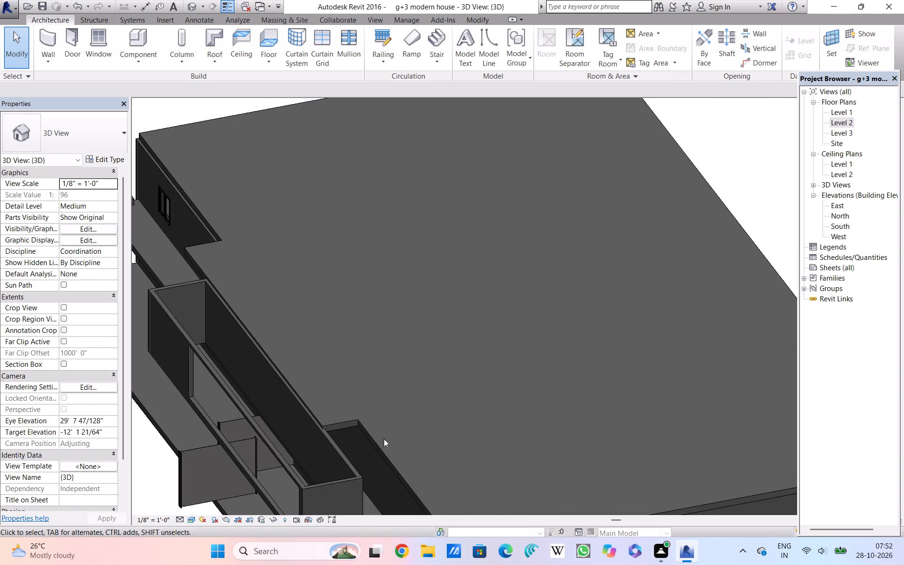
left_click(336, 458)
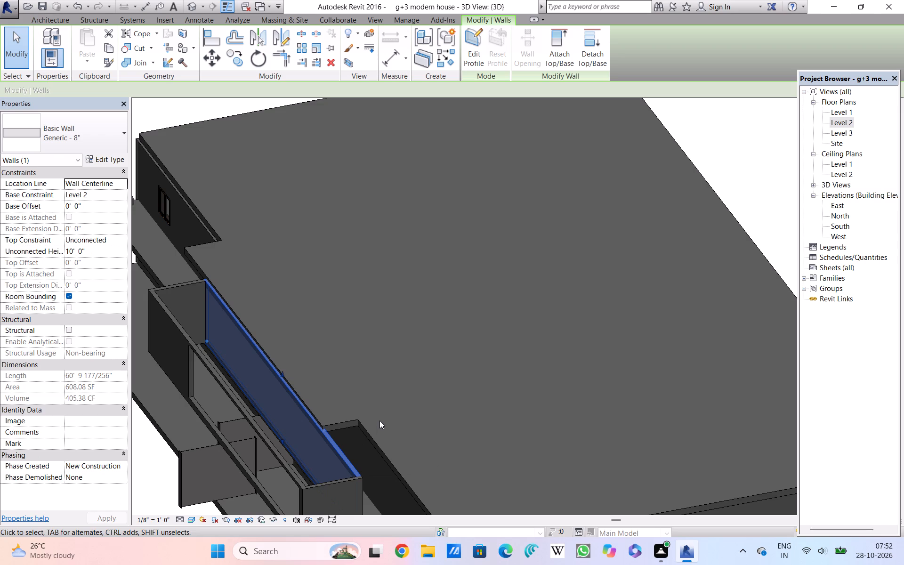
key("Delete")
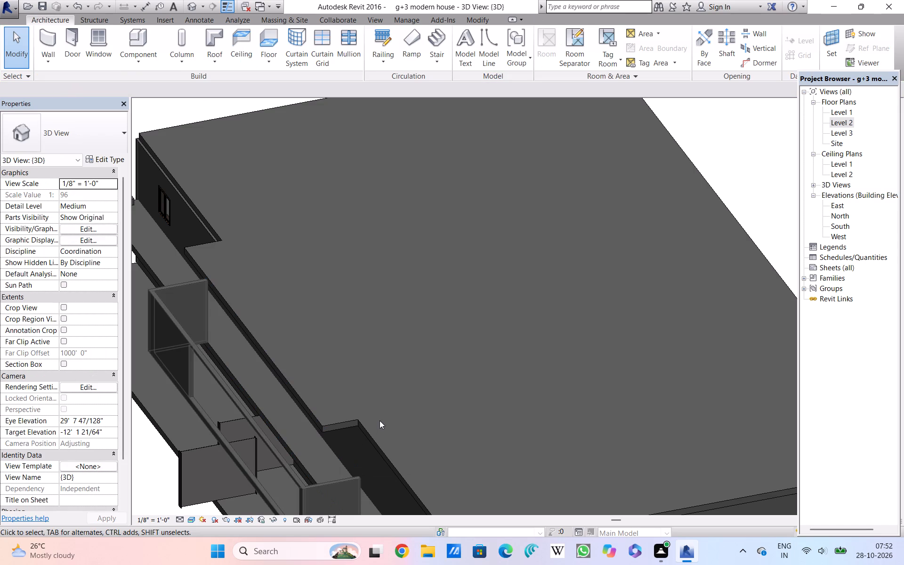
Examine the projecting volume without its rear wall from the front, from above and from the side in 3D.
middle_click_drag(379, 420, 465, 382, "shift")
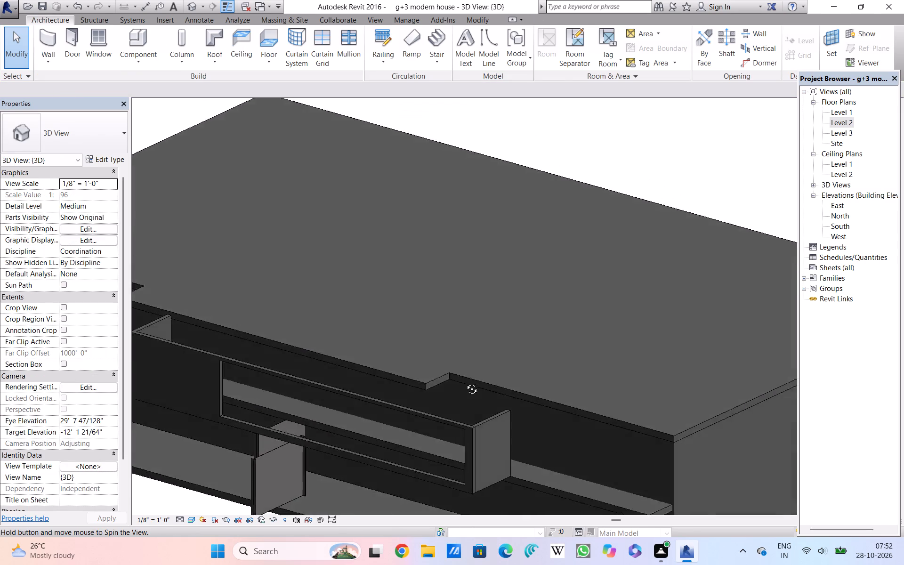
middle_click_drag(465, 382, 541, 344, "shift")
middle_click_drag(544, 343, 553, 342, "shift")
middle_click_drag(554, 342, 566, 342, "shift")
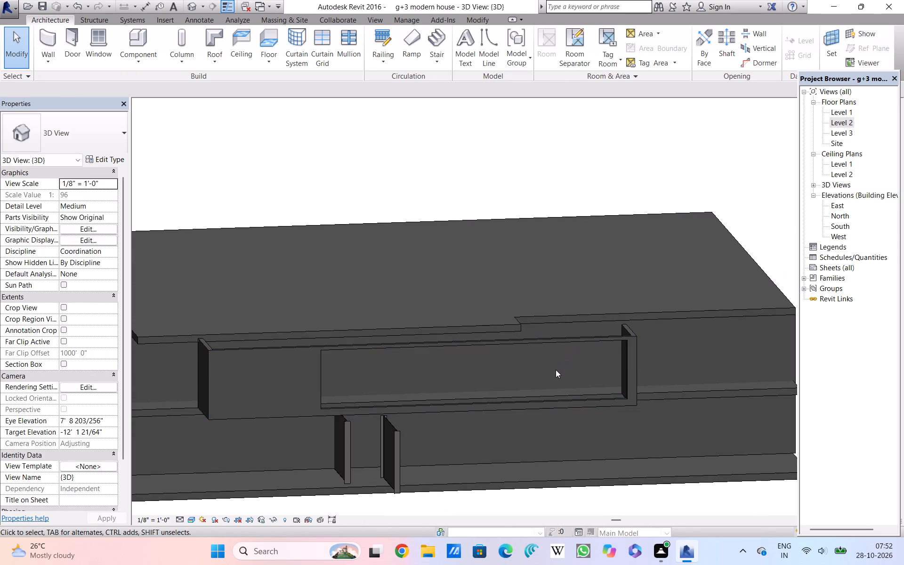
scroll(556, 370, "up", 6)
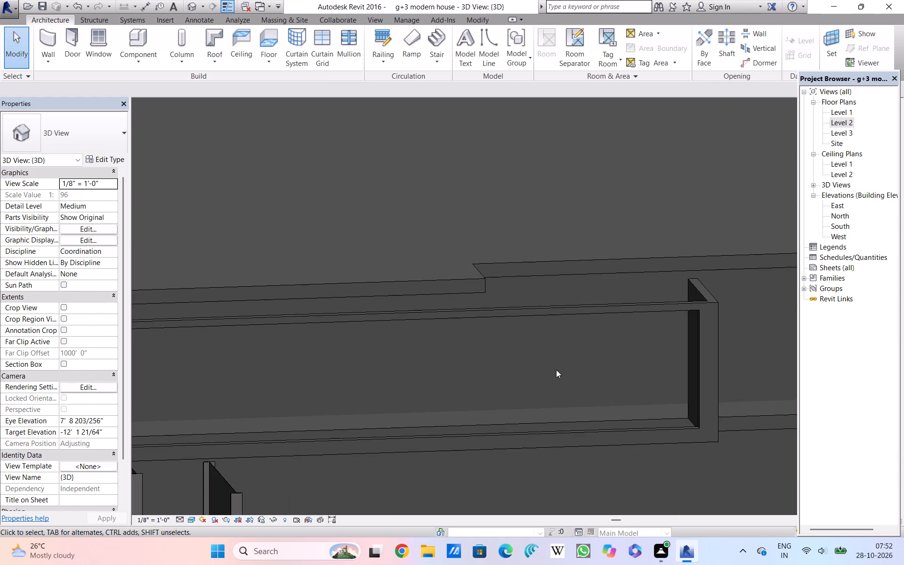
middle_click_drag(556, 370, 504, 428, "shift")
scroll(556, 370, "down", 1, "shift")
scroll(508, 427, "down", 4)
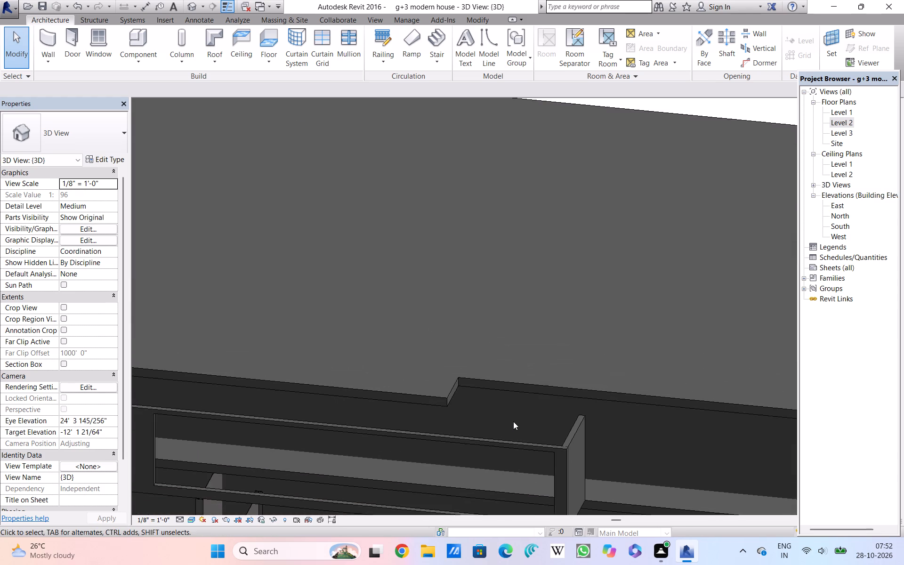
scroll(513, 421, "down", 2)
middle_click_drag(516, 452, 380, 473, "shift")
scroll(508, 454, "down", 1, "shift")
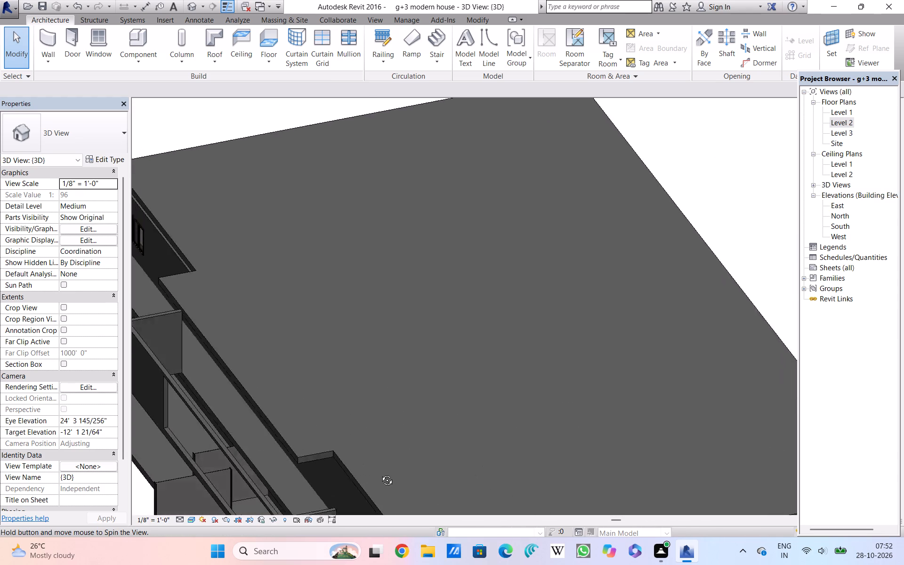
middle_click_drag(380, 473, 363, 448, "shift")
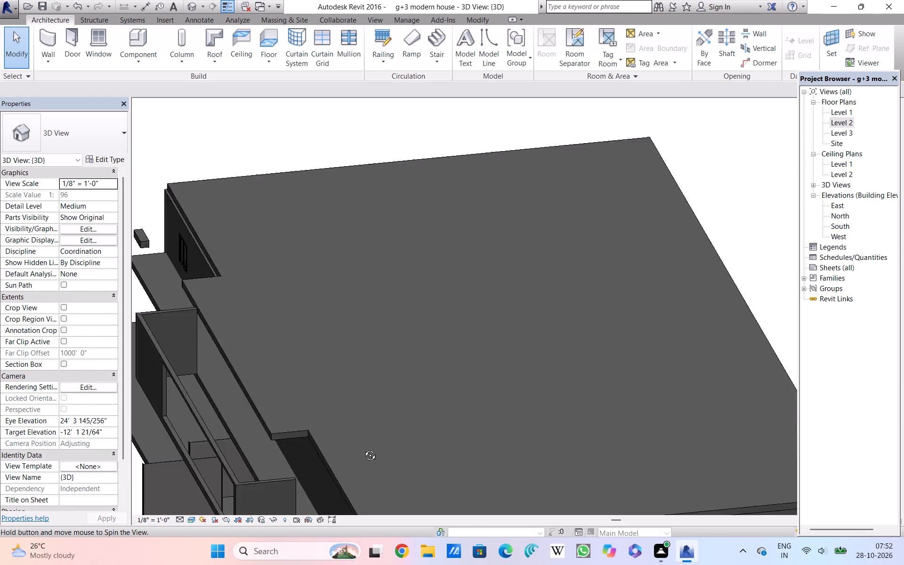
middle_click_drag(363, 448, 339, 453, "shift")
scroll(339, 453, "down", 2)
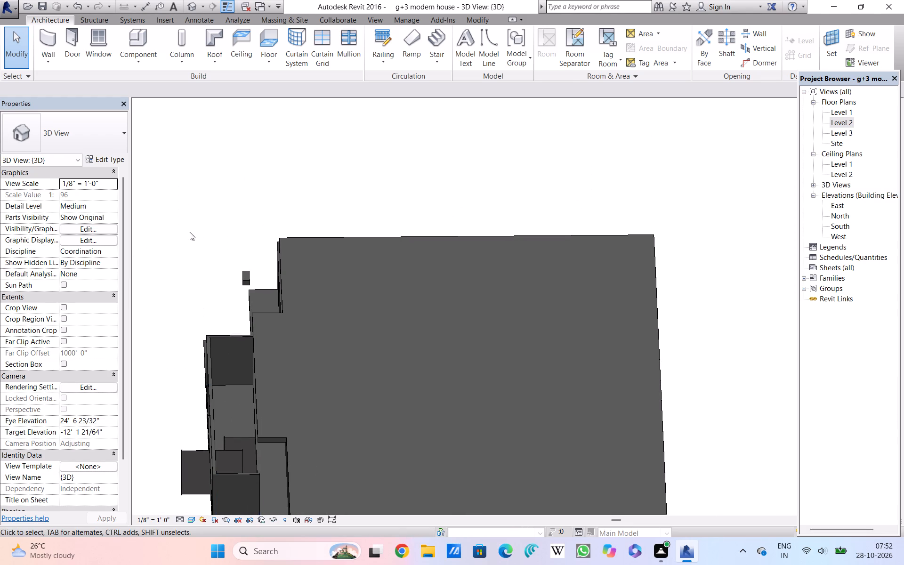
Open the Level 2 floor plan and save the project.
double_click(836, 118)
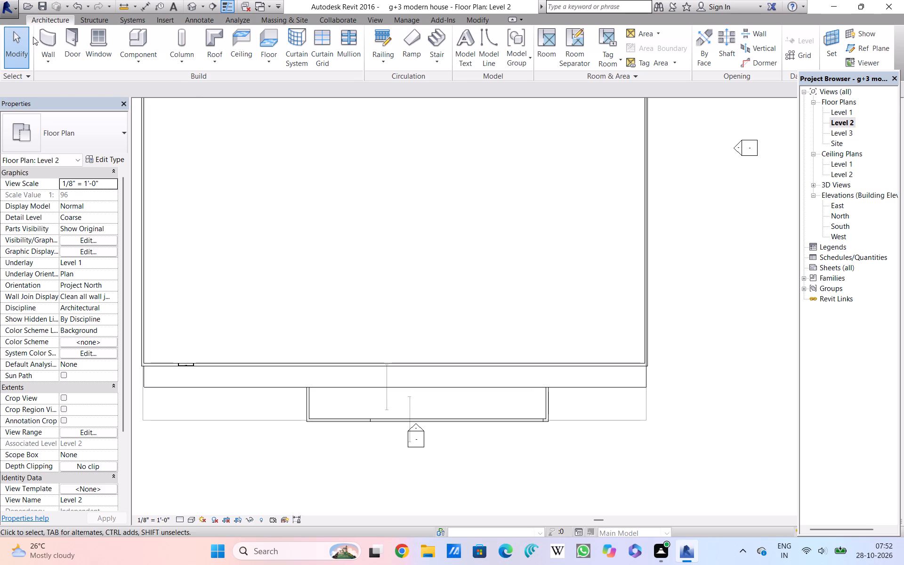
left_click(45, 43)
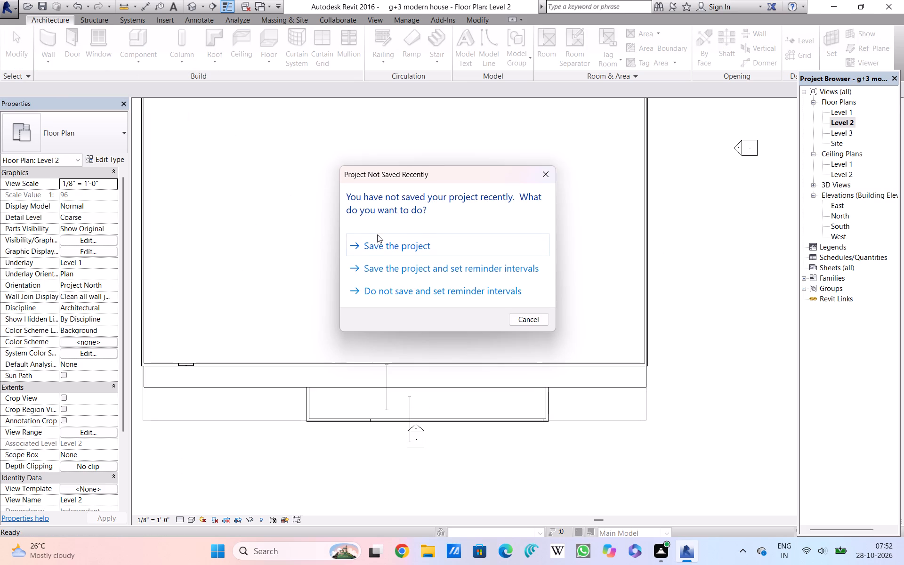
left_click(379, 247)
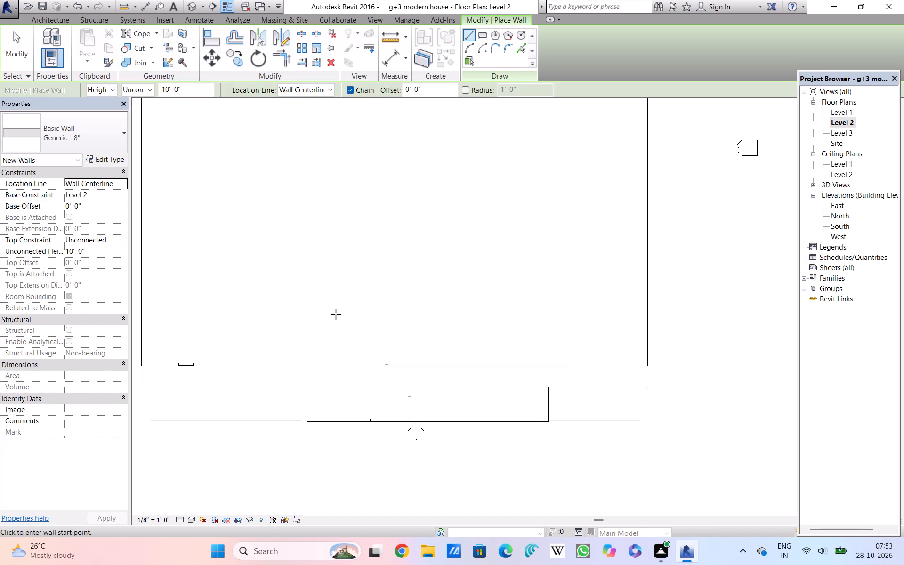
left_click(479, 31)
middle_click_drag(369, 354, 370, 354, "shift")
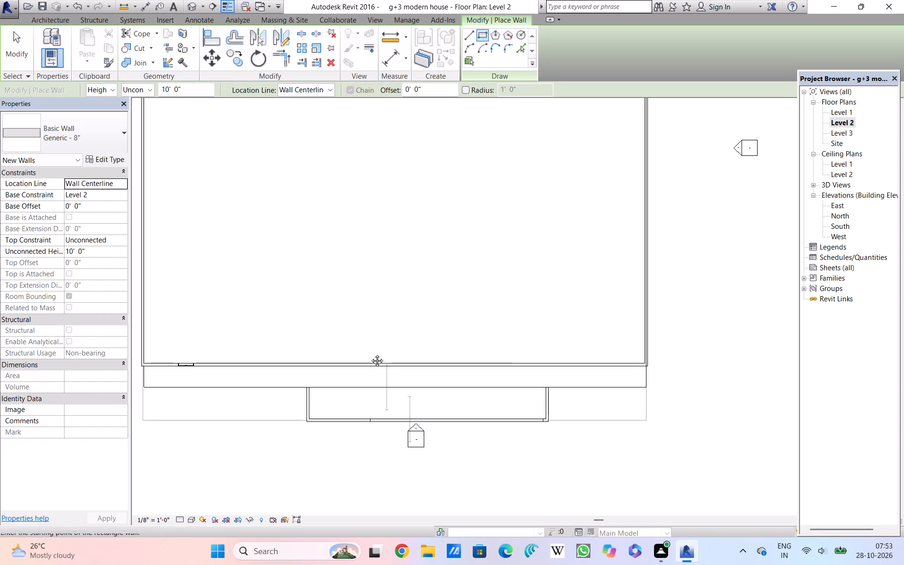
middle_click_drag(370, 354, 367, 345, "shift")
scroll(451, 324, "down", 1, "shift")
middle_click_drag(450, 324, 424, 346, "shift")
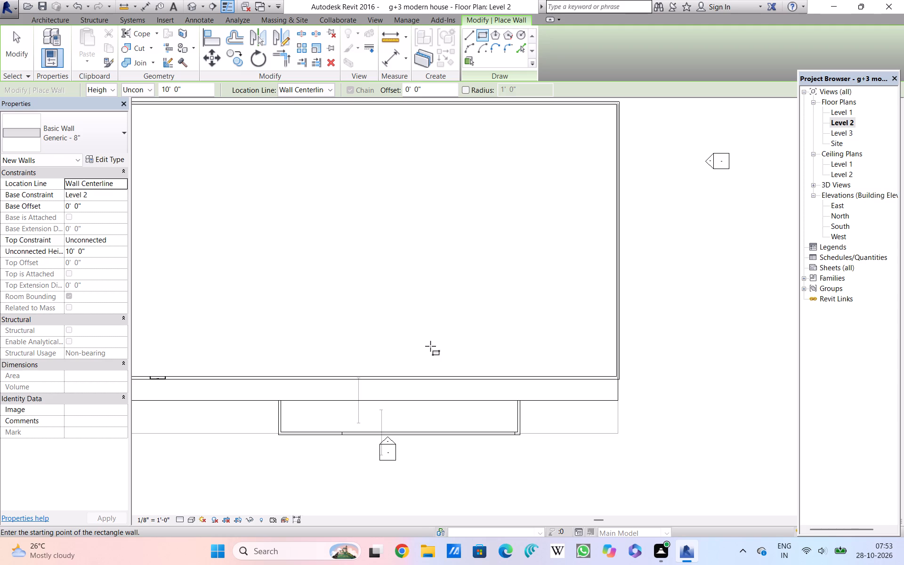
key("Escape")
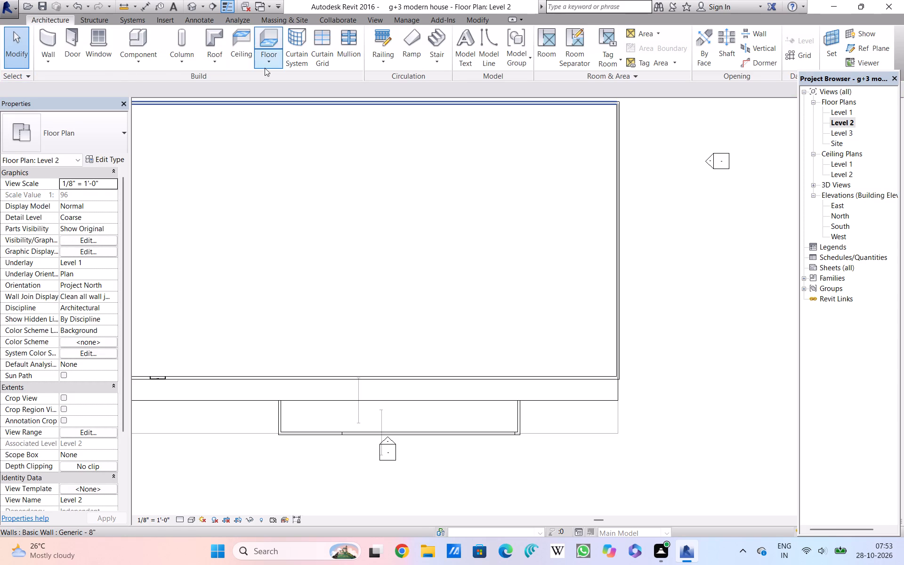
Create a Generic - 12" floor at 0' 0" offset from Level 2 in the projecting volume, with a rectangular boundary about 60'-10" by 8'-1".
double_click(258, 43)
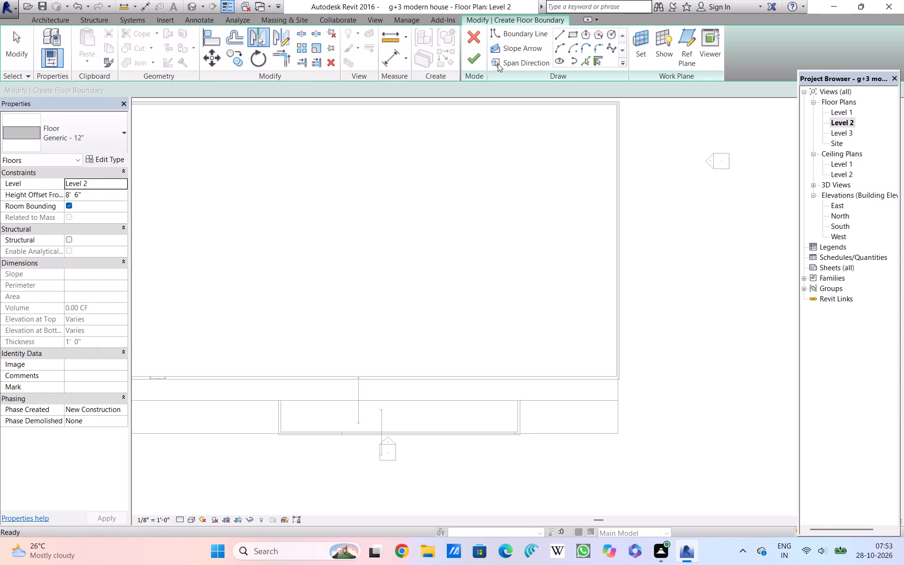
left_click(568, 34)
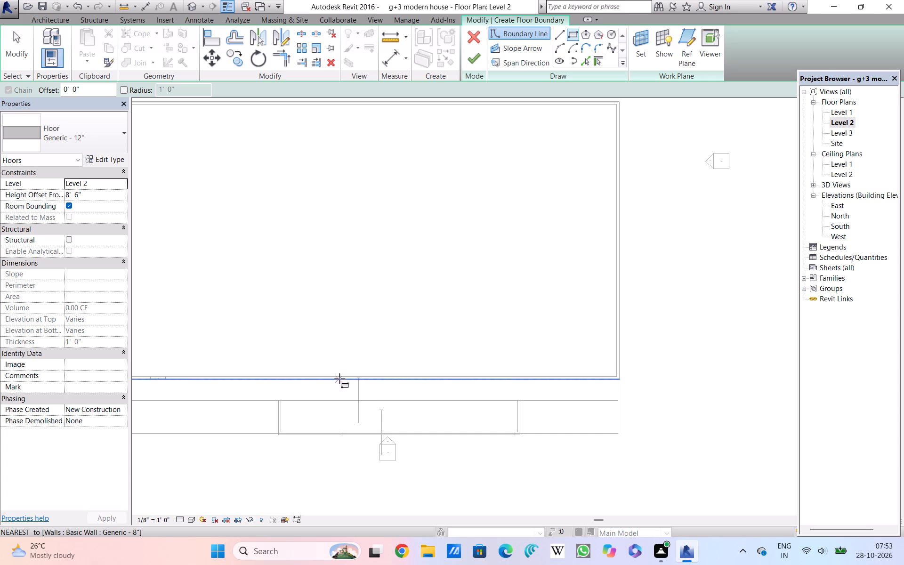
left_click(91, 195)
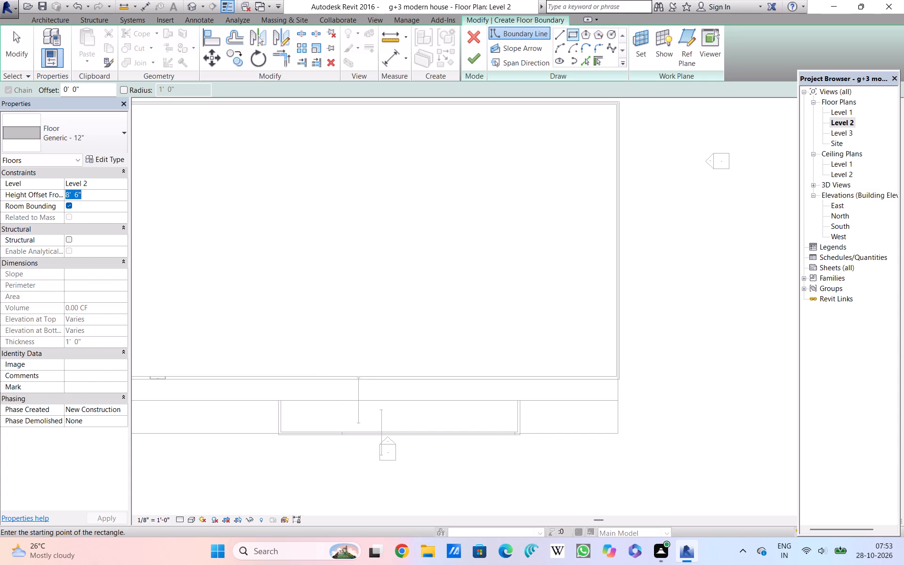
key("BackSpace")
type("0'")
key("Return")
double_click(276, 402)
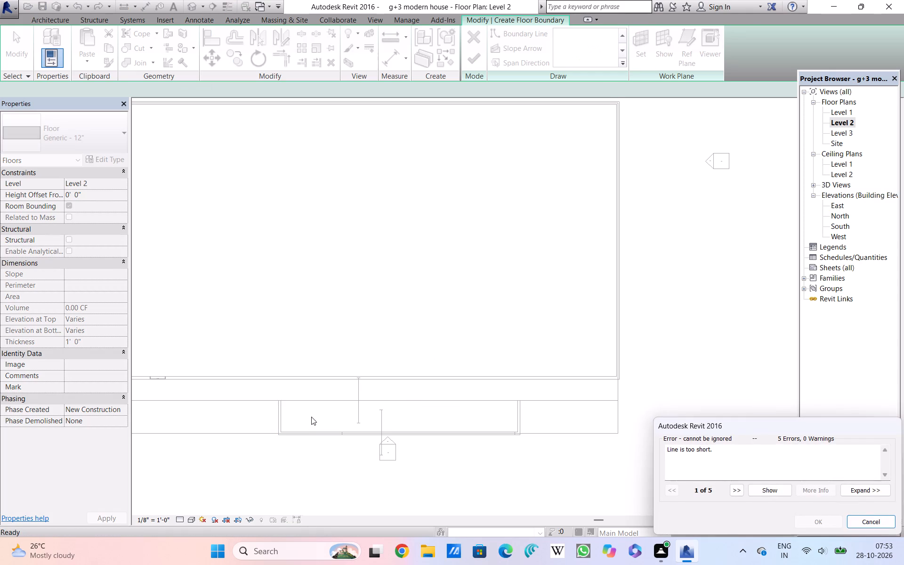
left_click(880, 523)
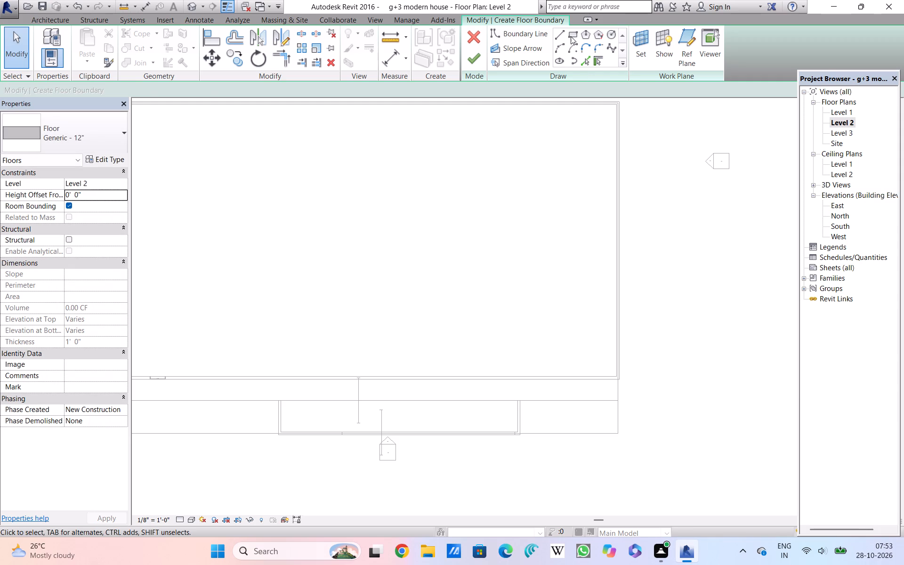
left_click(569, 34)
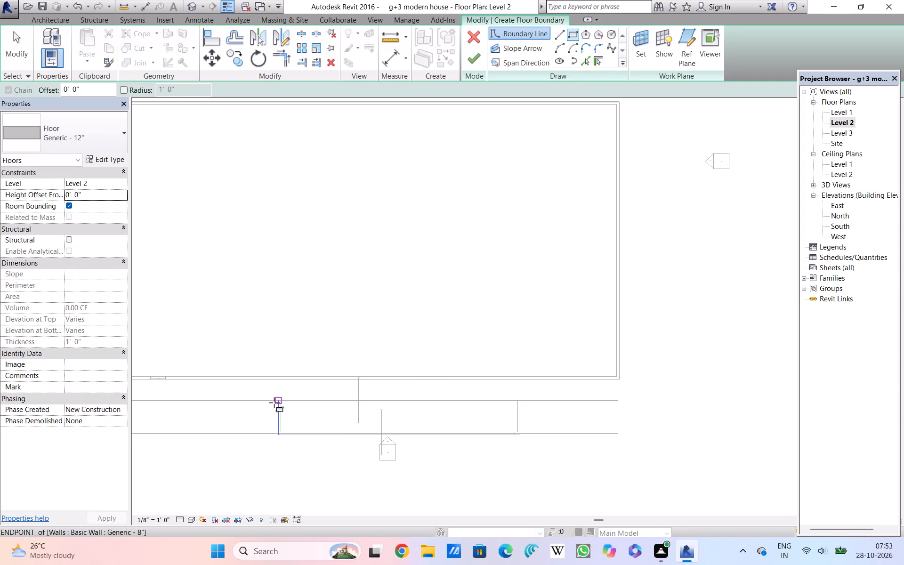
left_click(274, 403)
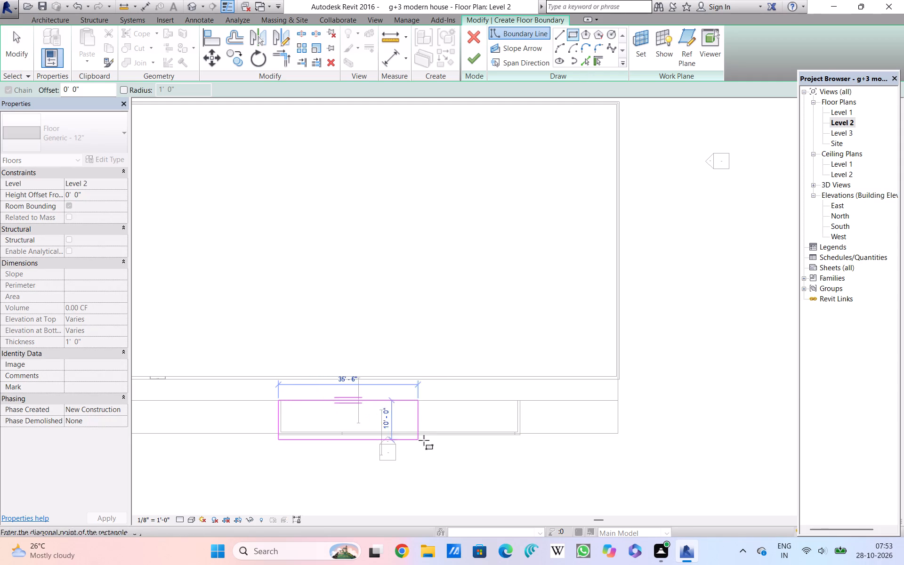
left_click(517, 433)
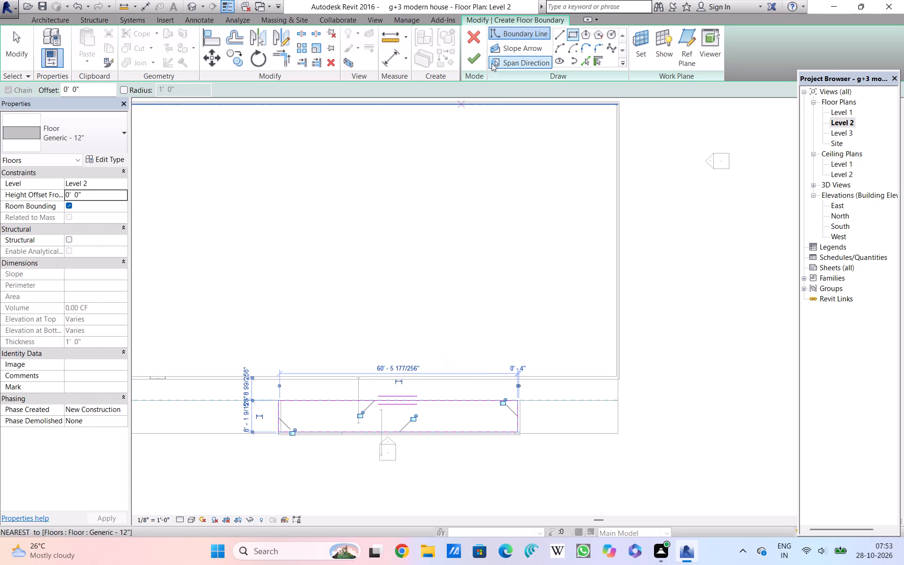
left_click(475, 63)
double_click(385, 318)
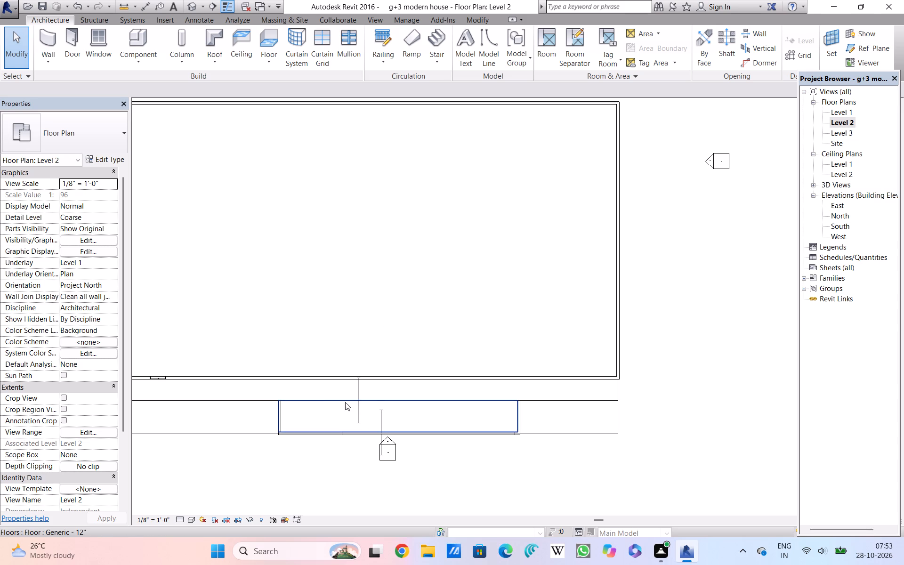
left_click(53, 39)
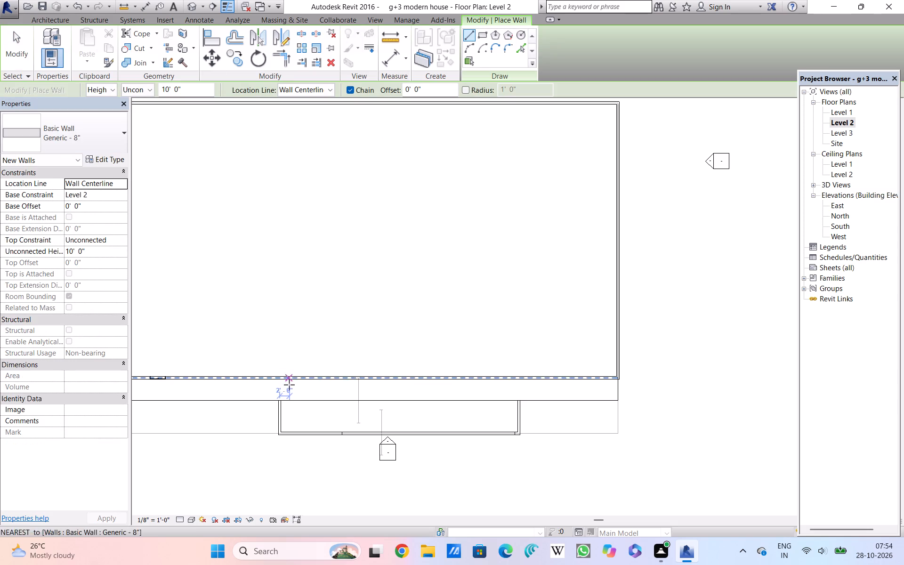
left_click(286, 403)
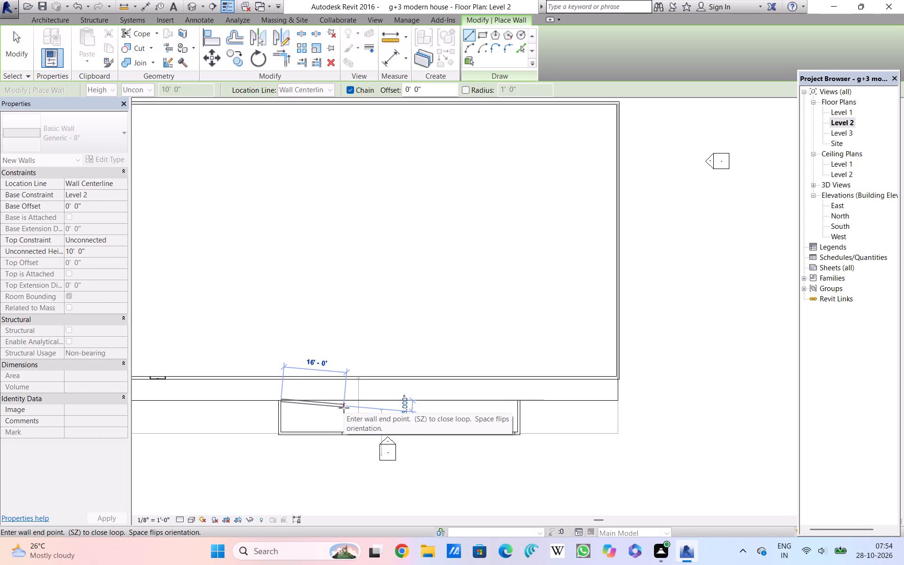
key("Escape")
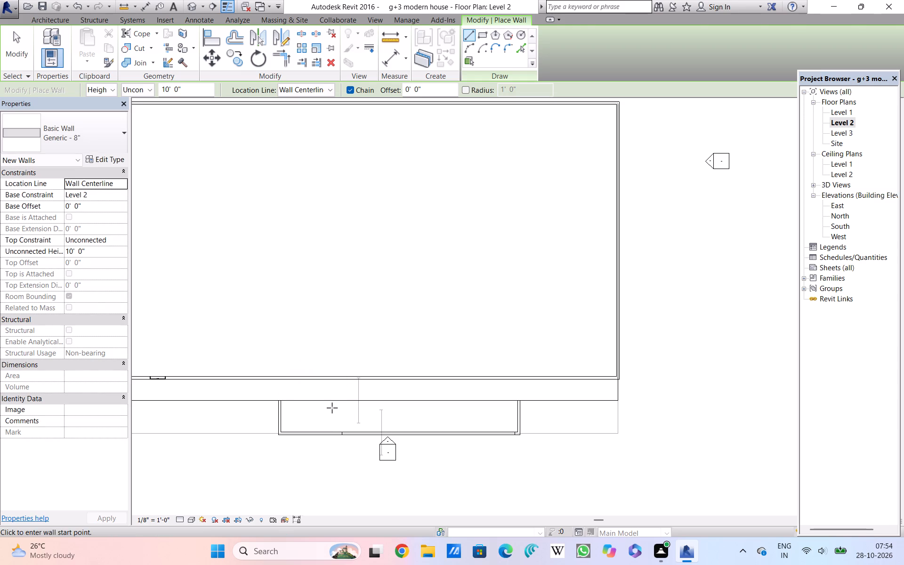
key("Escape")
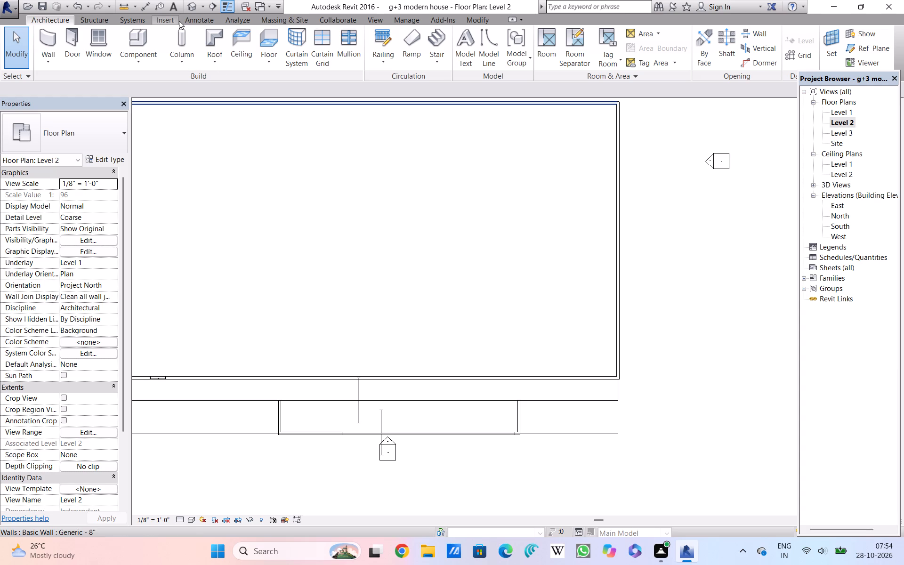
Examine the whole house with its floored projecting volume from above and from the front in 3D.
left_click(193, 9)
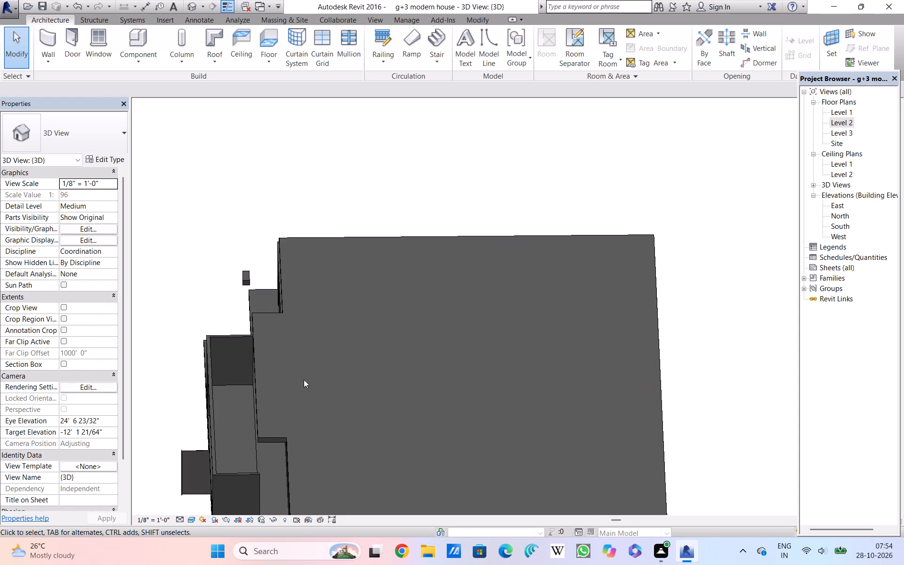
scroll(300, 385, "down", 1, "shift")
middle_click_drag(300, 385, 354, 388, "shift")
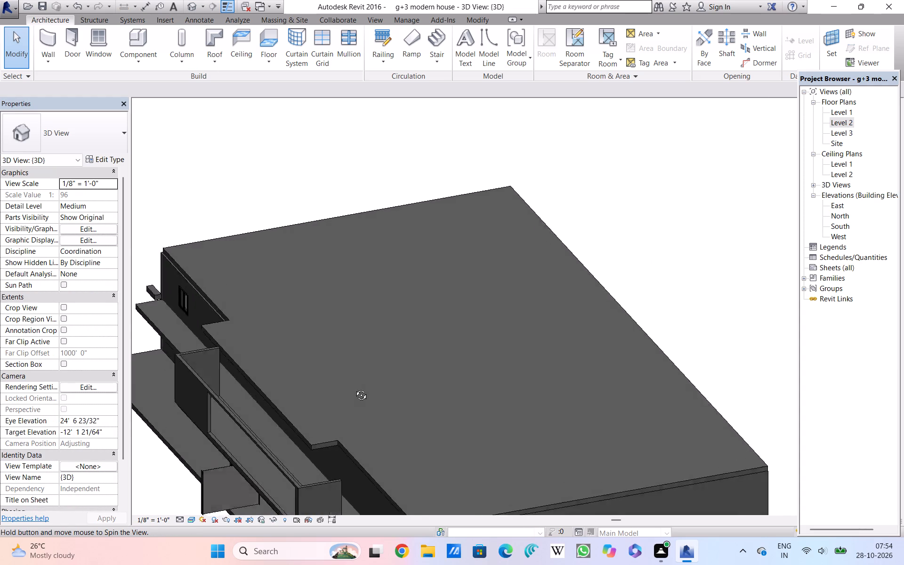
middle_click_drag(354, 388, 405, 370, "shift")
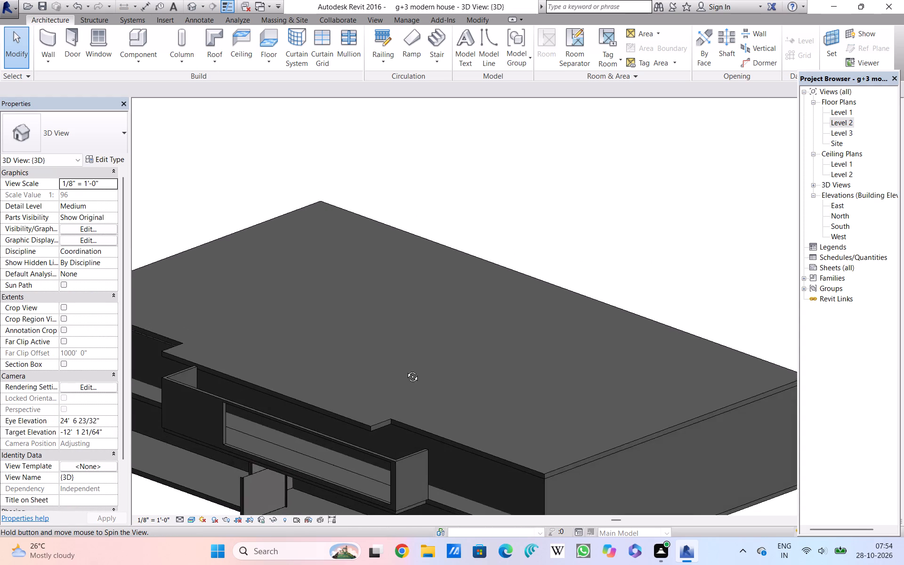
middle_click_drag(405, 370, 414, 376, "shift")
scroll(429, 376, "down", 4)
middle_click_drag(411, 385, 463, 380, "shift")
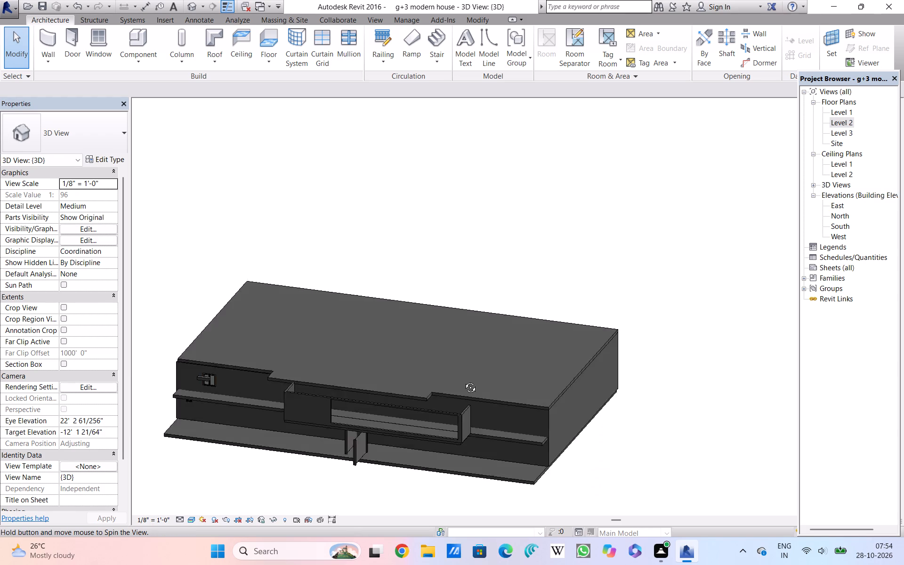
middle_click_drag(463, 380, 495, 354, "shift")
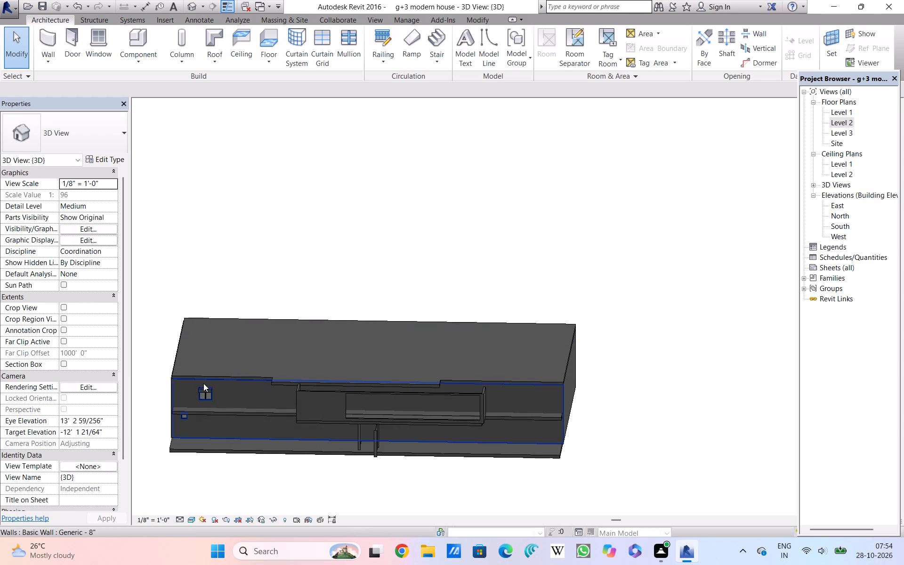
Move the small Generic - 12" shade slab of the Level 2 front window back toward the wall, directly above the window.
scroll(205, 383, "up", 12)
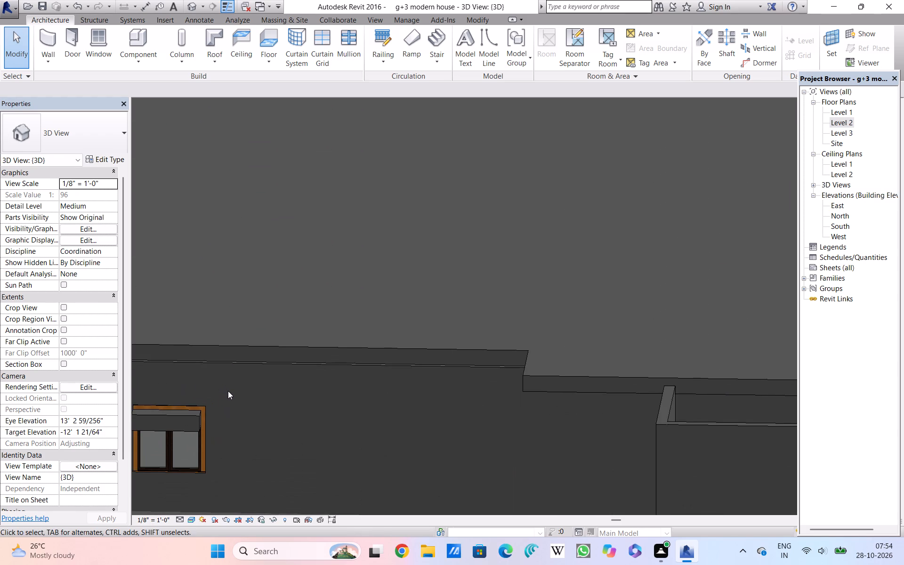
middle_click_drag(228, 391, 330, 384)
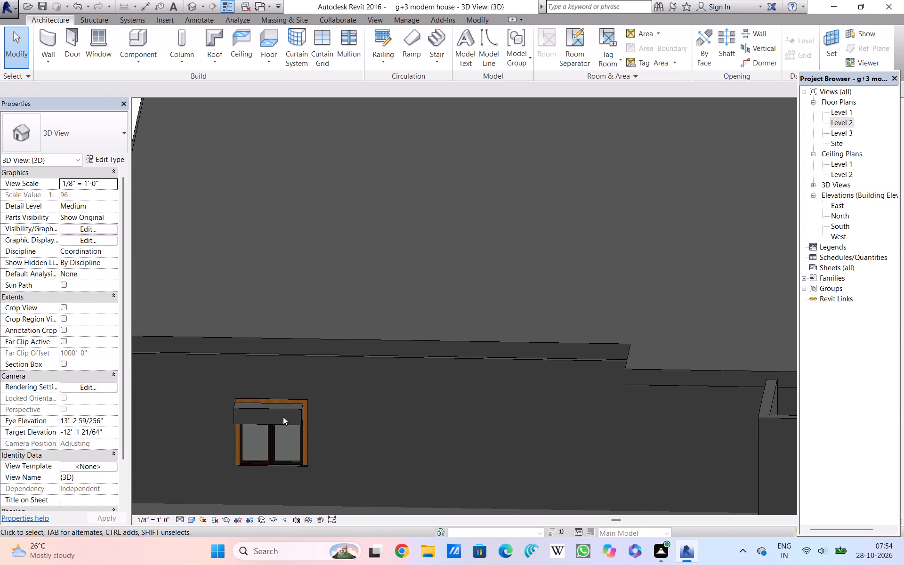
left_click(267, 410)
middle_click_drag(266, 410, 266, 394)
left_click_drag(266, 390, 264, 372)
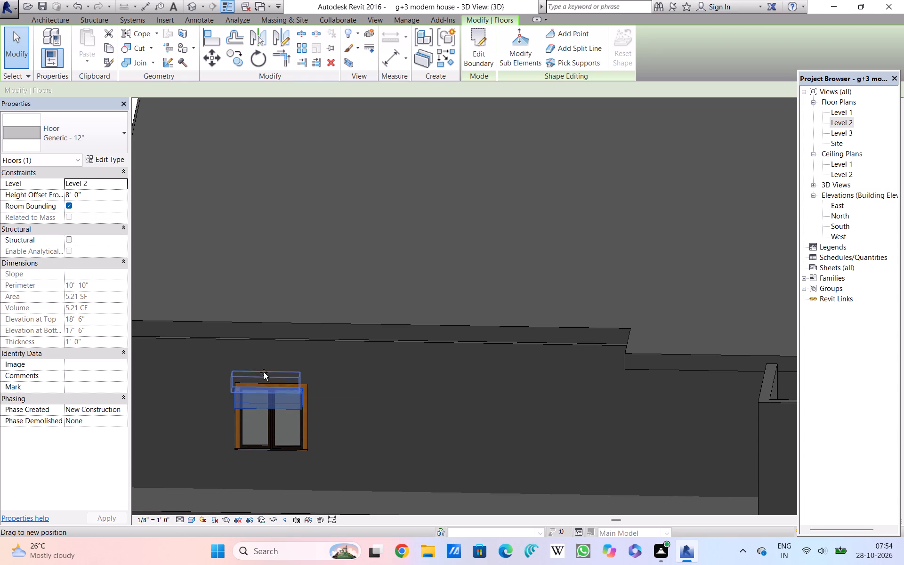
left_click_drag(264, 372, 266, 370)
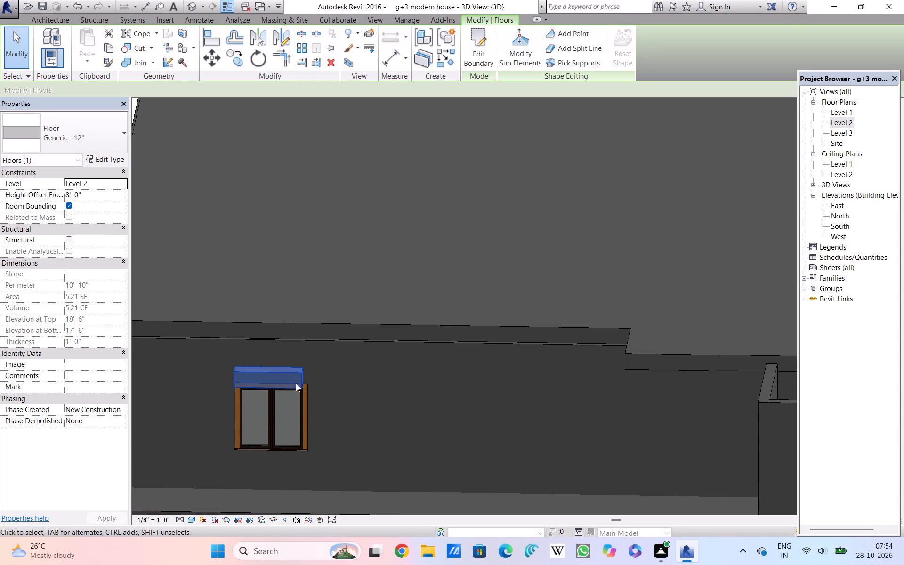
left_click(329, 401)
Examine the moved shade slab's gap to the front wall from the side in 3D.
middle_click_drag(329, 401, 274, 407, "shift")
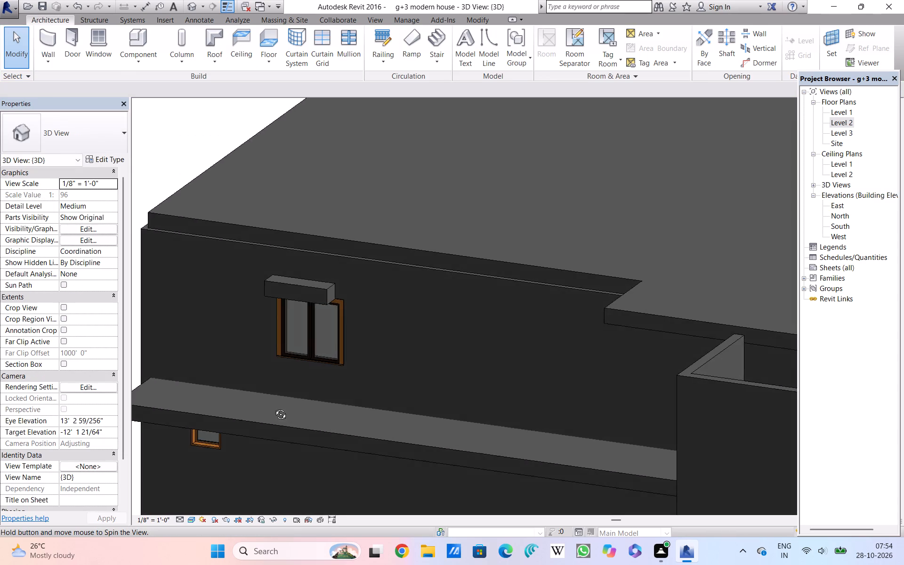
middle_click_drag(274, 407, 214, 385, "shift")
middle_click_drag(499, 365, 436, 395)
scroll(476, 379, "down", 1)
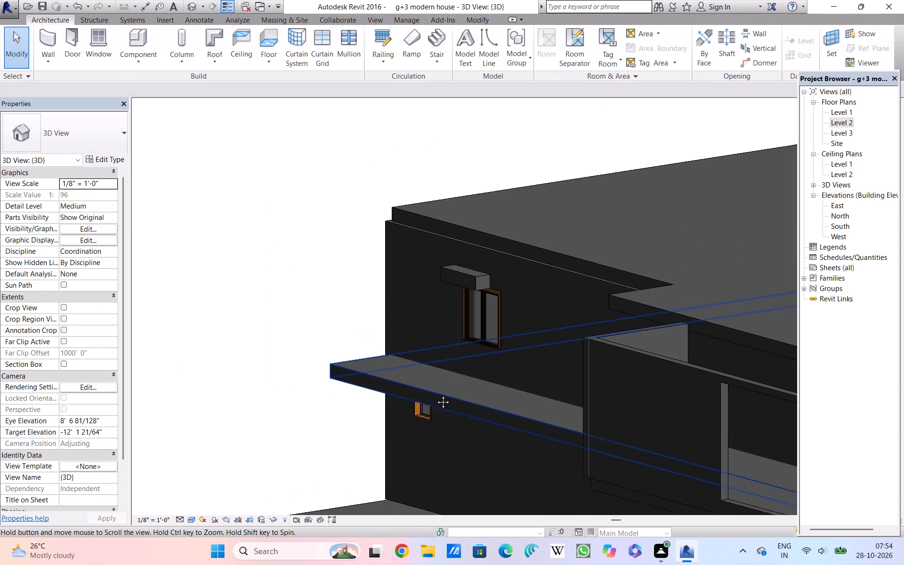
middle_click_drag(436, 395, 369, 411)
scroll(449, 356, "down", 2)
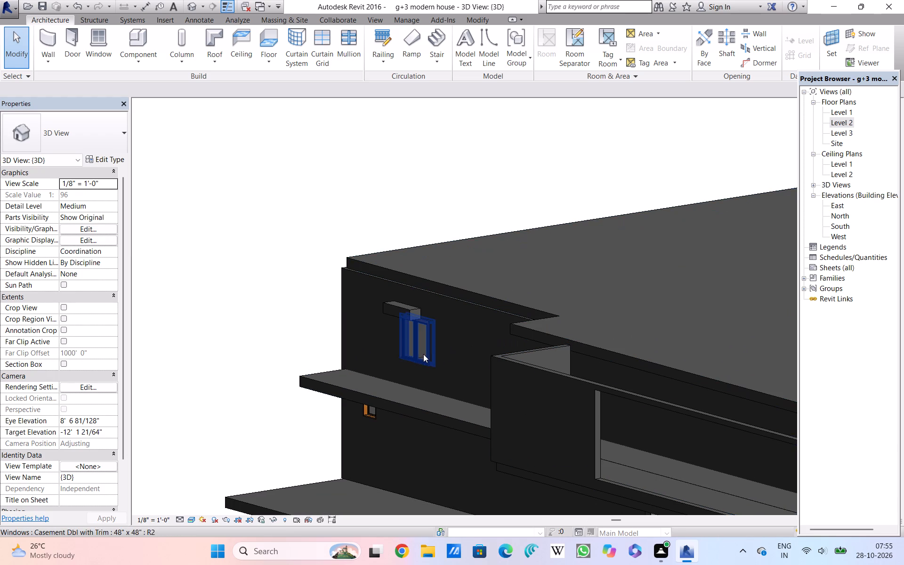
Open the Level 2 floor plan and examine the front wall around the 48" x 48" casement window.
left_click(831, 123)
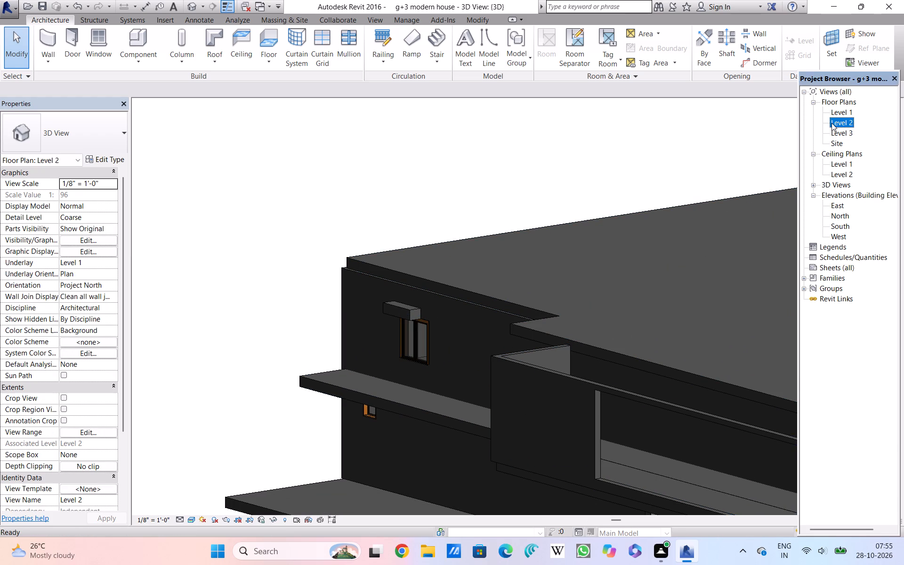
left_click(831, 123)
scroll(205, 409, "down", 4)
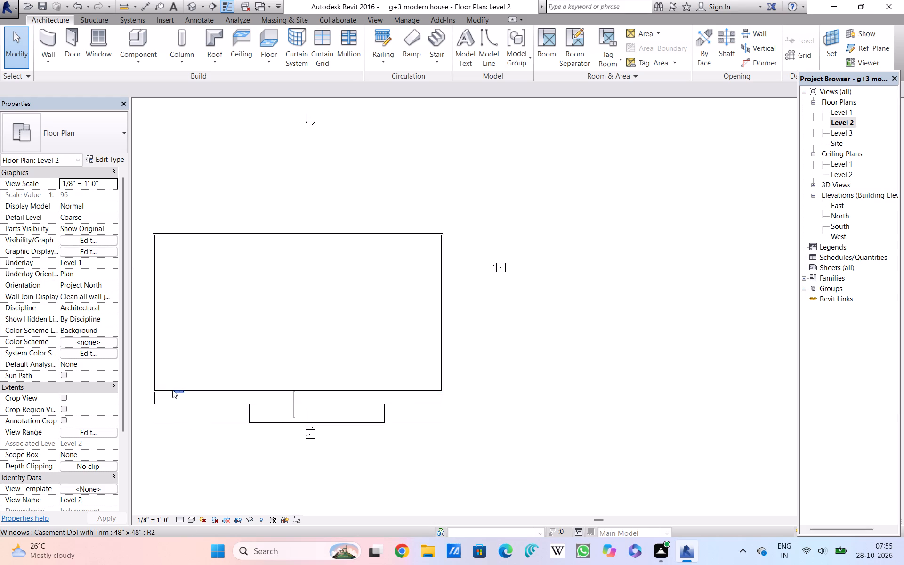
middle_click_drag(244, 309, 427, 316)
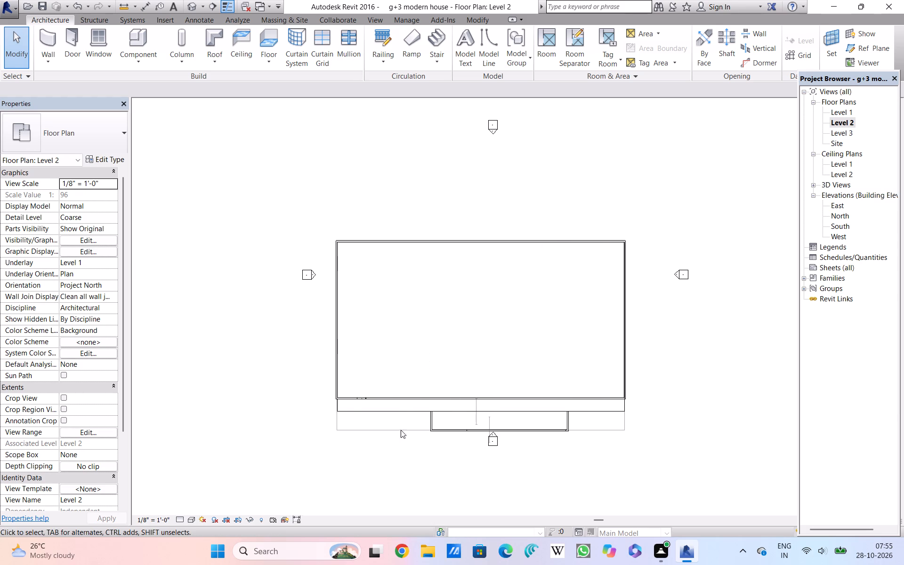
scroll(357, 409, "up", 13)
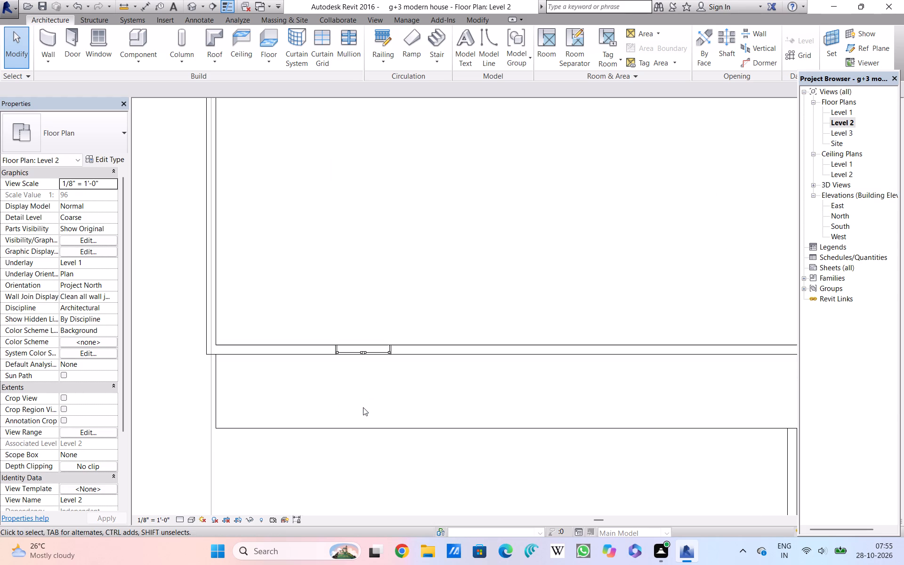
scroll(363, 407, "up", 5)
scroll(363, 407, "down", 6)
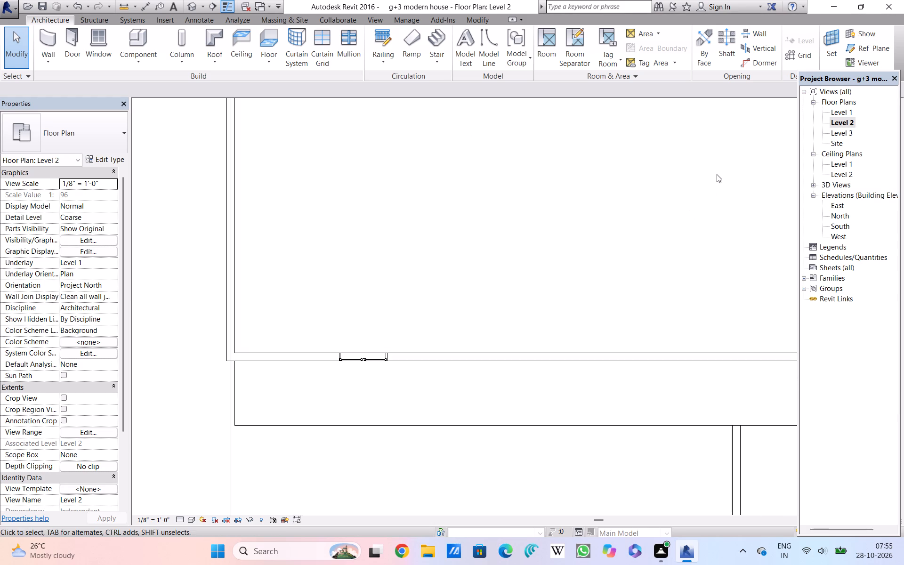
Return to 3D and open the boundary sketch of the Level 2 window's shade slab for editing.
double_click(186, 7)
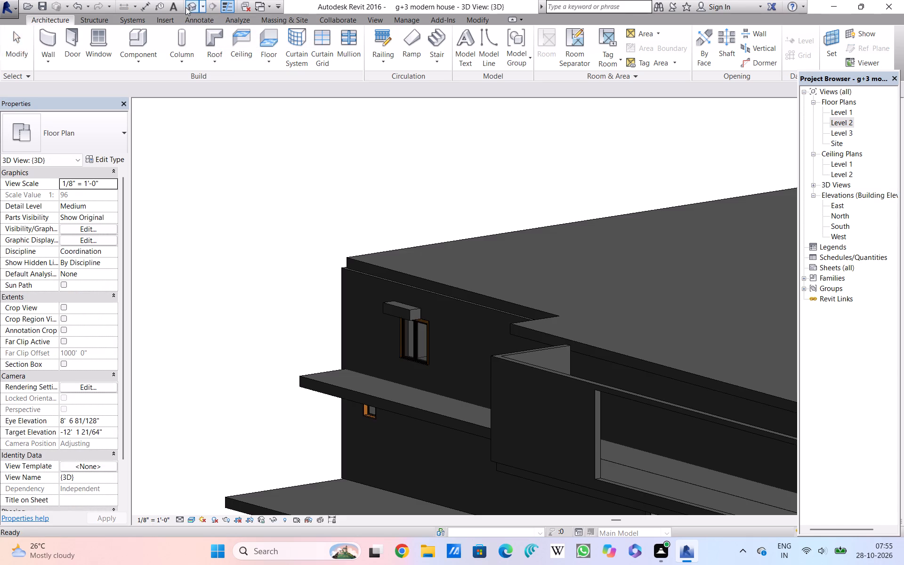
double_click(409, 307)
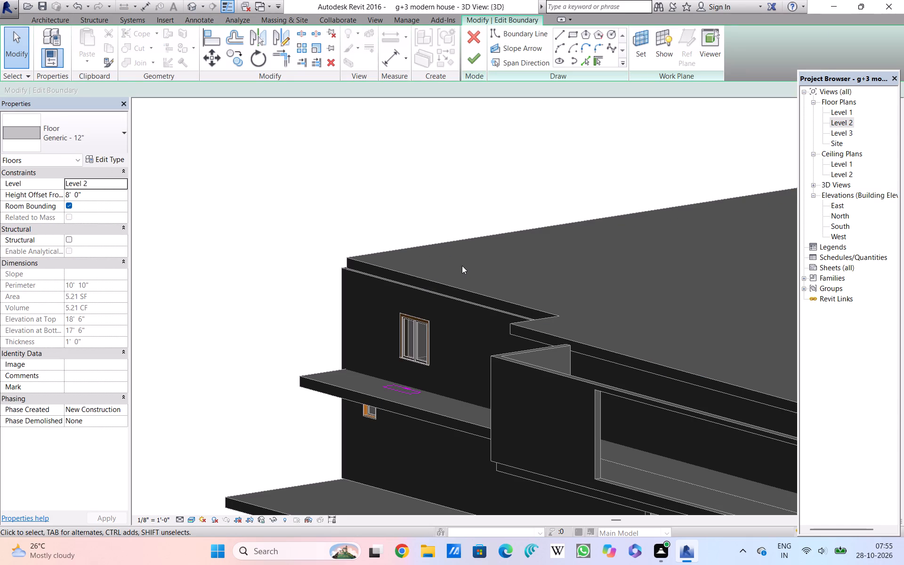
scroll(414, 393, "up", 5)
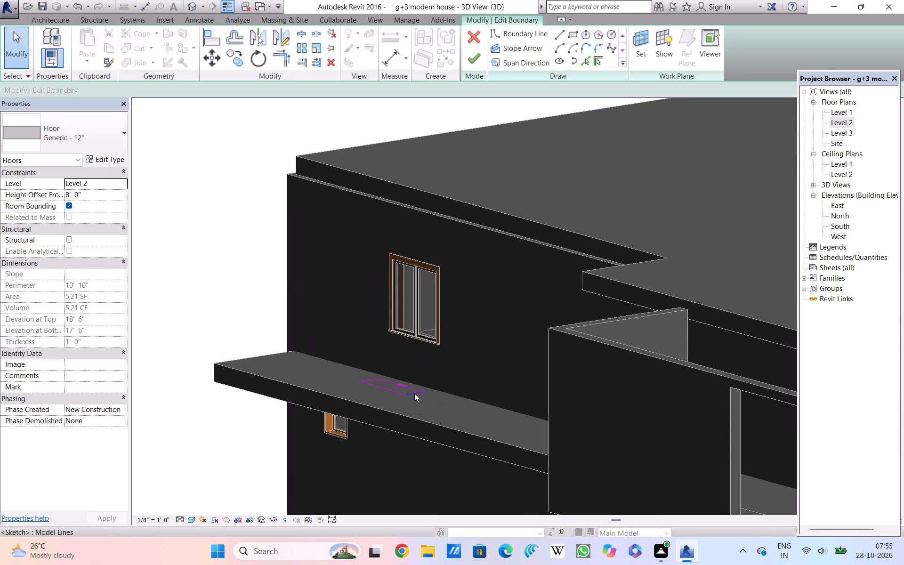
scroll(414, 393, "up", 6)
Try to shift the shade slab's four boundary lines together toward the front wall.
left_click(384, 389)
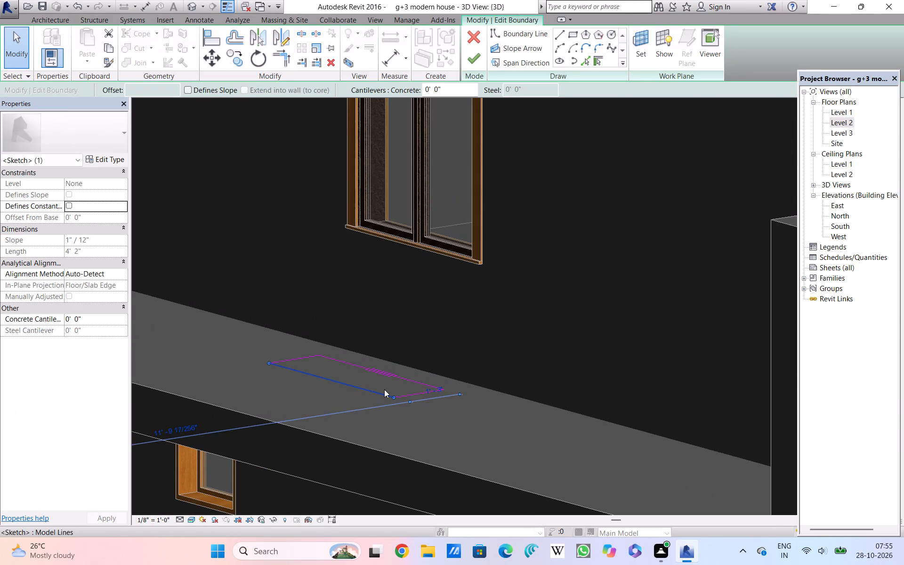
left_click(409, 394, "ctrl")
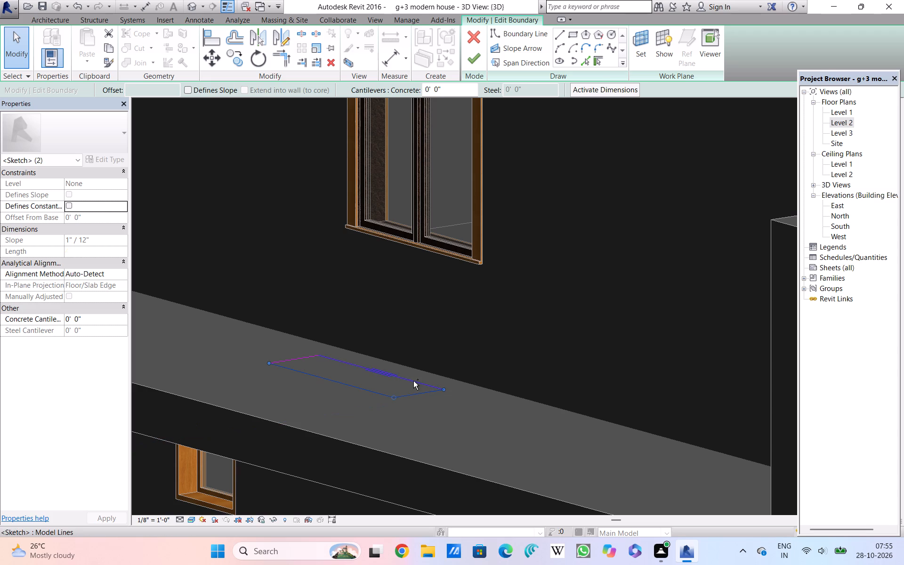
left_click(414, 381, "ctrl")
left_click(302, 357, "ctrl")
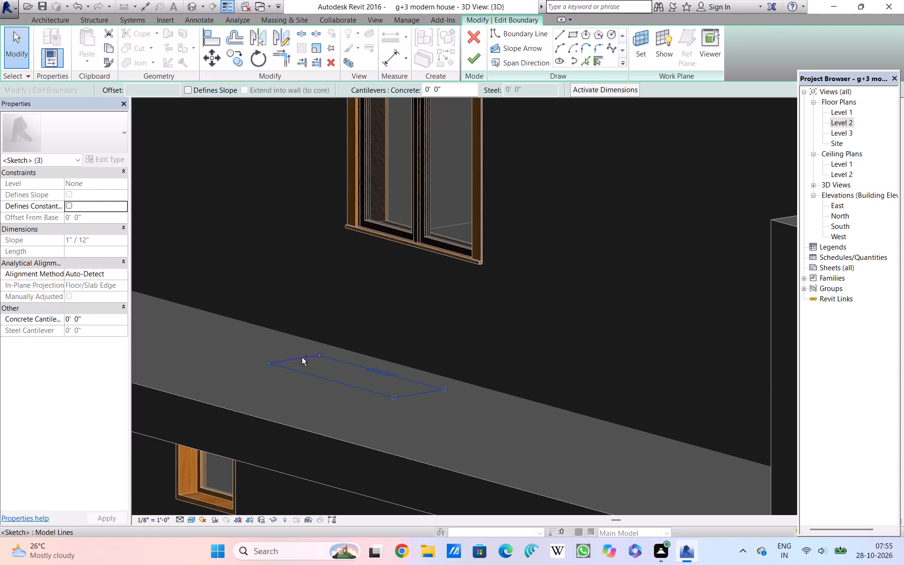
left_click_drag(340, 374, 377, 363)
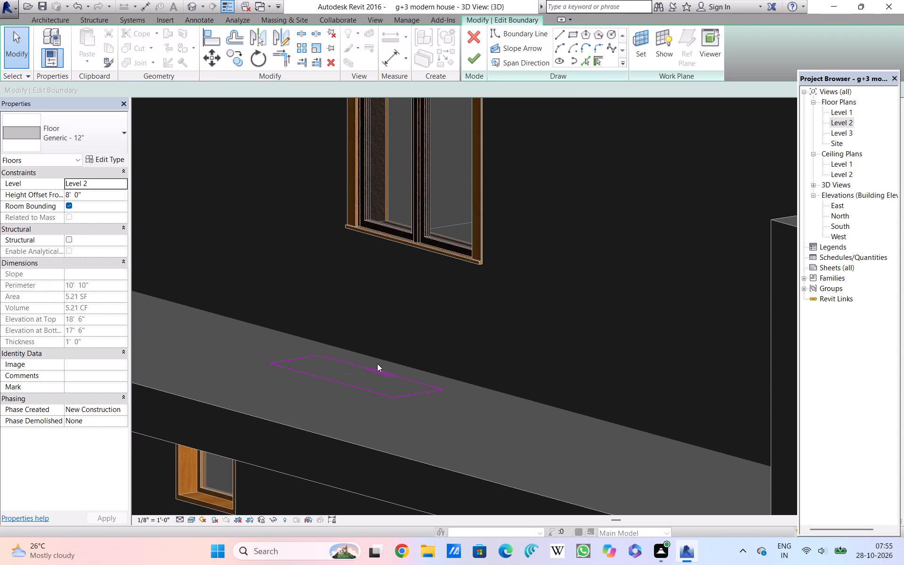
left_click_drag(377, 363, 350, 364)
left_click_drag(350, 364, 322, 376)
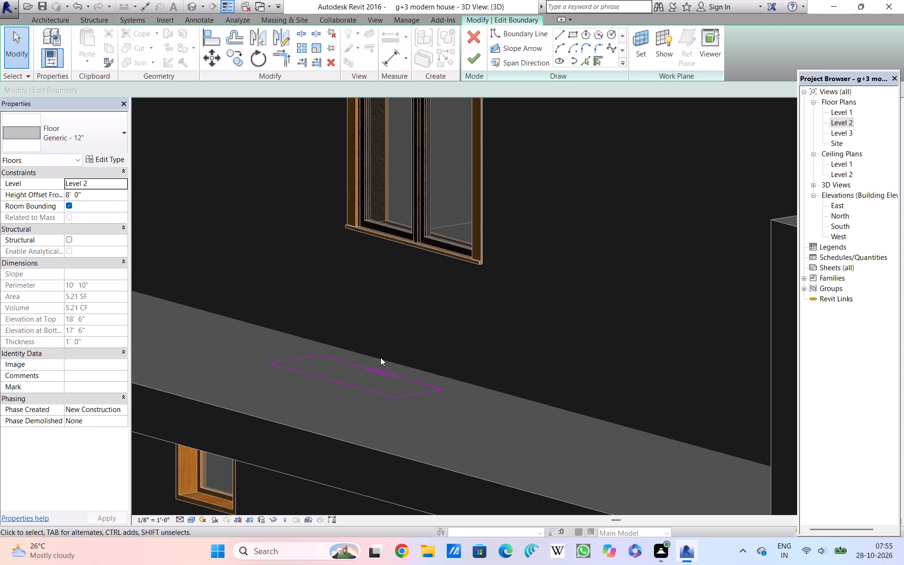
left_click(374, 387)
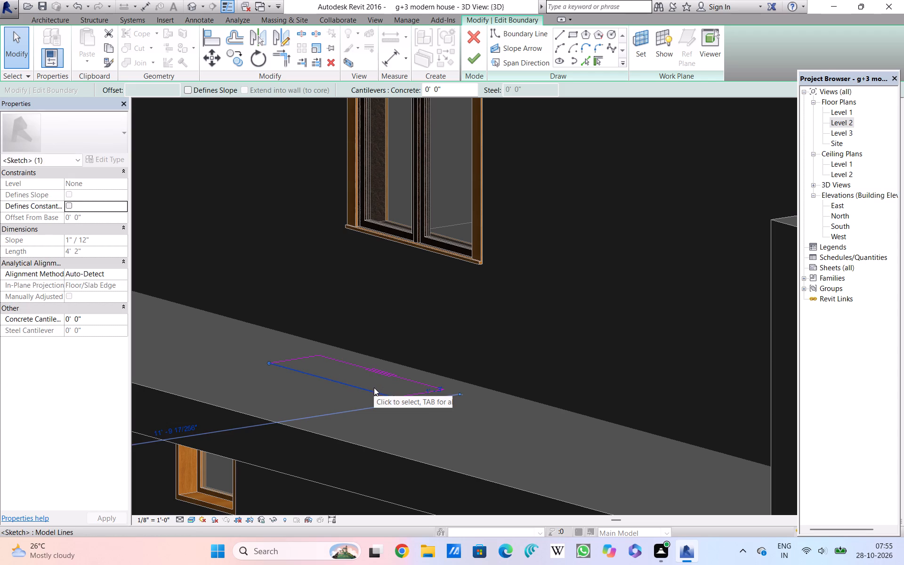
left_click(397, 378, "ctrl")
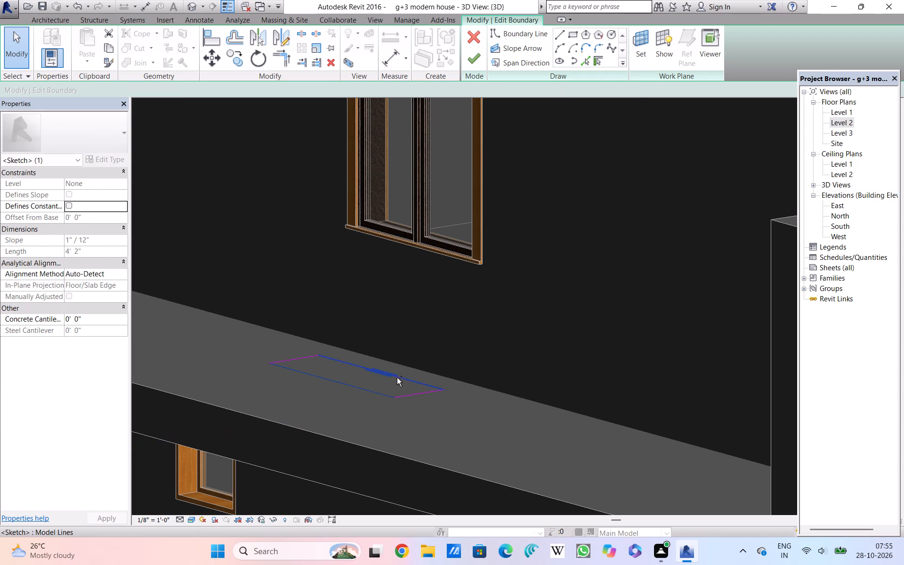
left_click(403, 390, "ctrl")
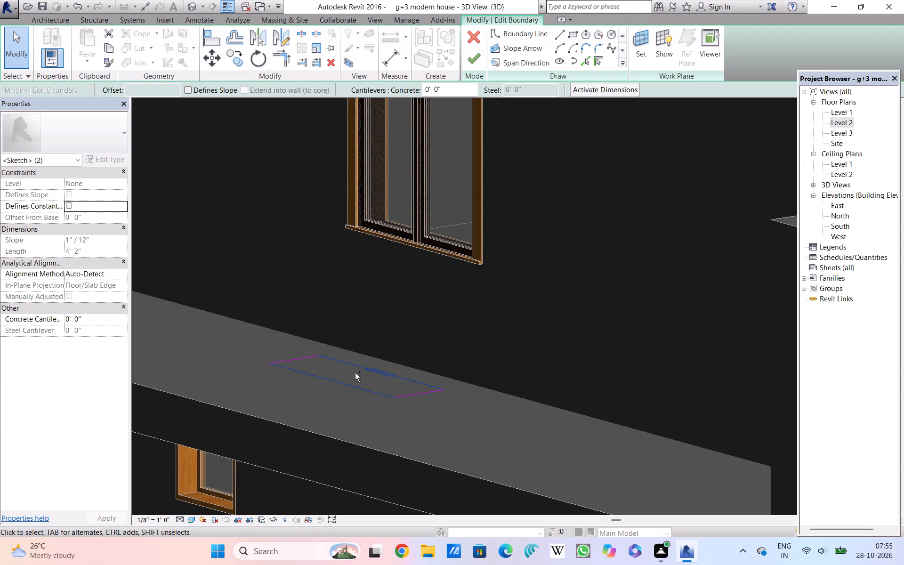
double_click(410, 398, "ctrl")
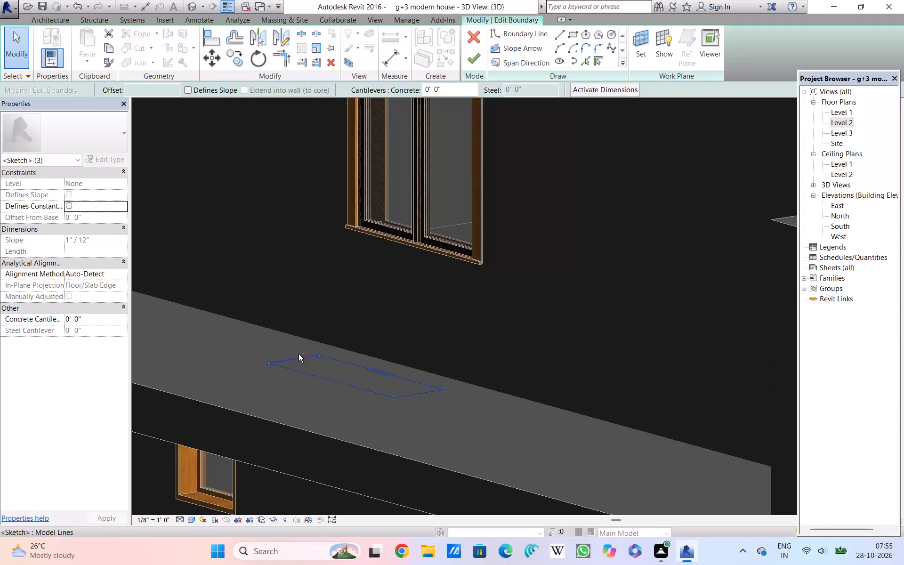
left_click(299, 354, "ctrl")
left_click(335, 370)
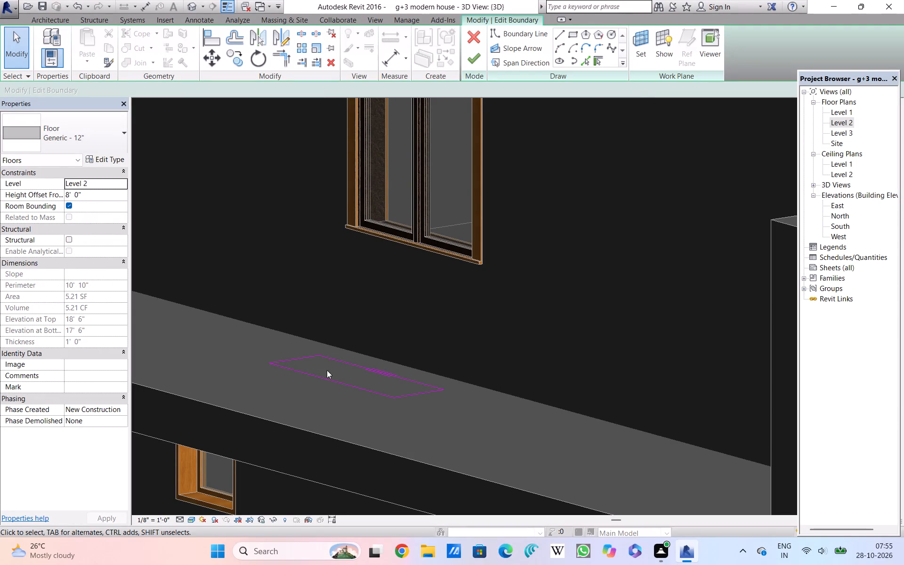
Copy all four boundary lines of the Level 2 window's shade slab toward the front wall and finish the boundary edit.
left_click(299, 360)
left_click(303, 370, "ctrl")
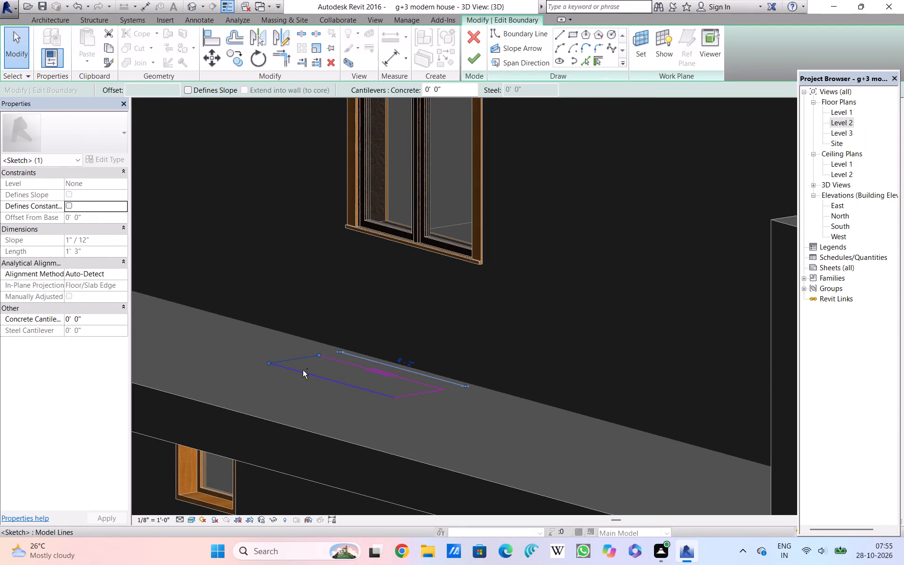
left_click(331, 361, "ctrl")
left_click(401, 394, "ctrl")
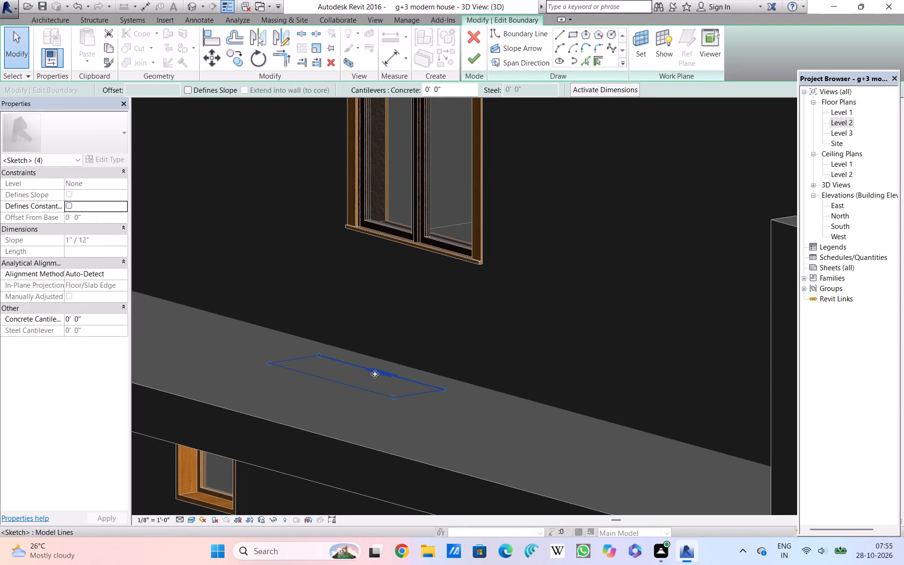
middle_click_drag(375, 374, 391, 366)
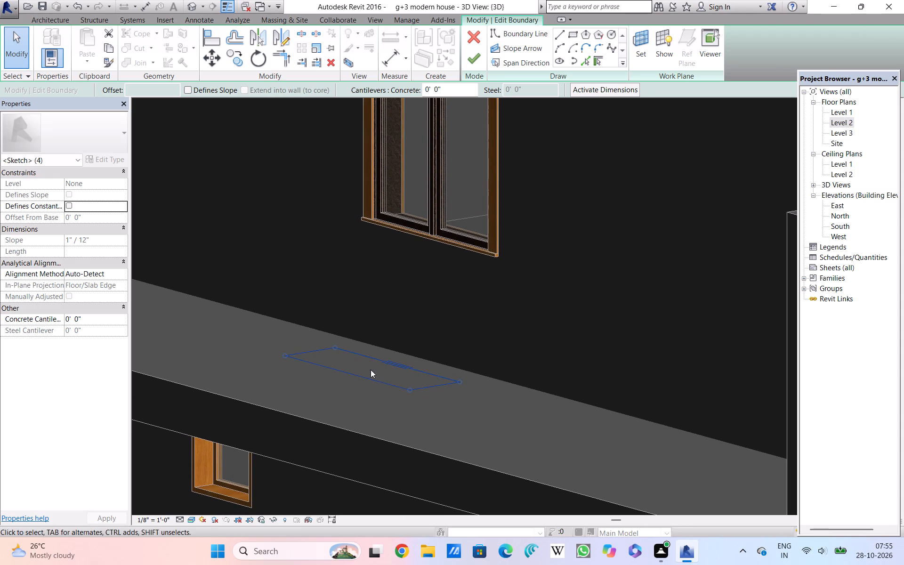
left_click_drag(370, 370, 398, 361)
left_click(390, 362)
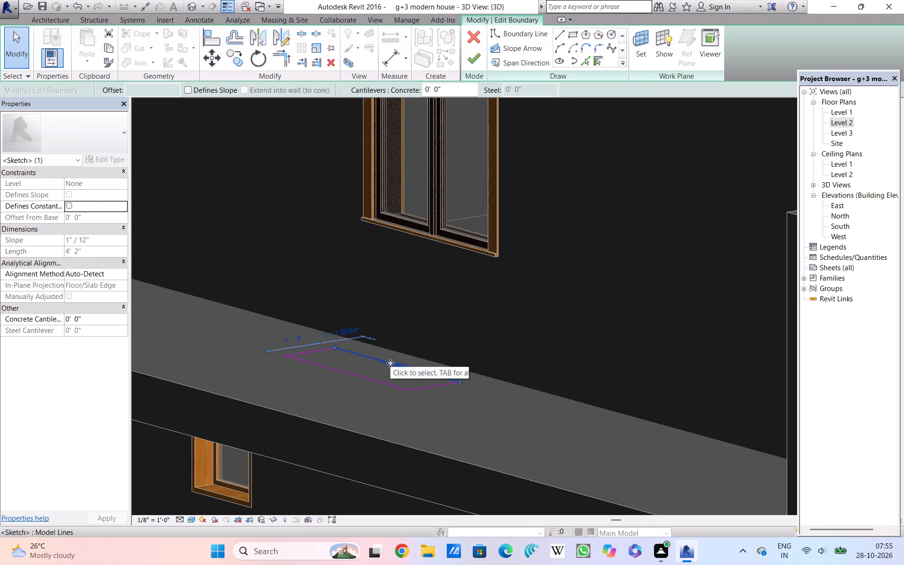
left_click(376, 375)
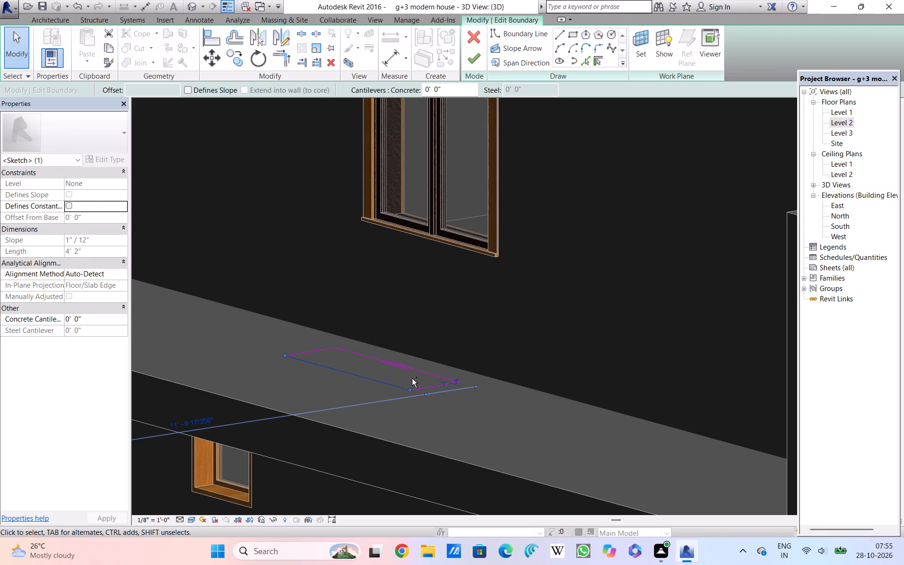
left_click(419, 384, "ctrl")
double_click(328, 352, "ctrl")
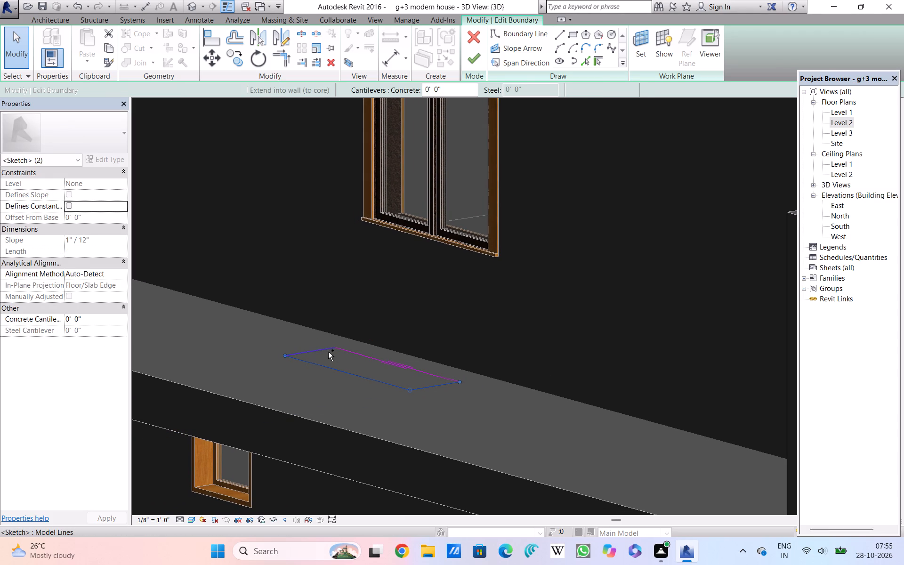
left_click_drag(360, 361, 370, 361, "ctrl")
left_click(370, 361, "ctrl")
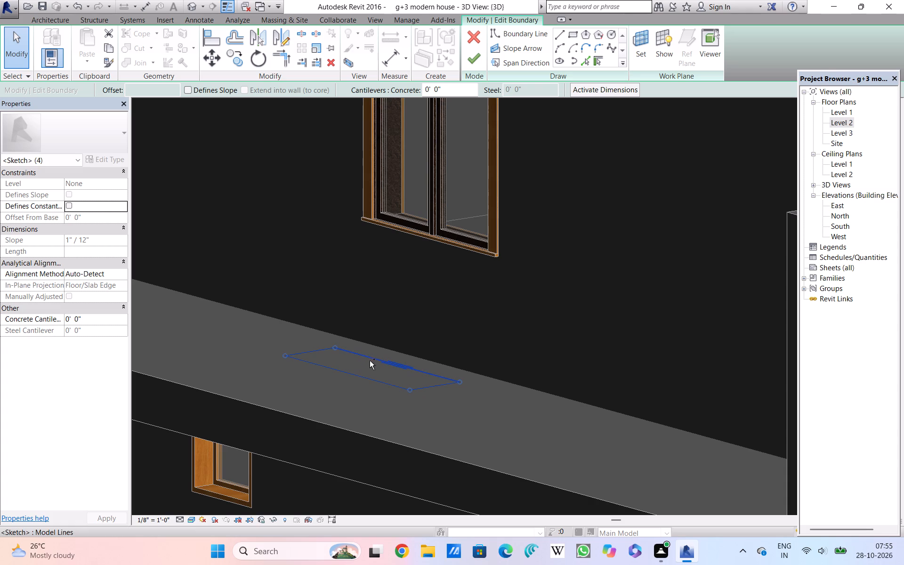
left_click_drag(362, 361, 390, 348, "ctrl")
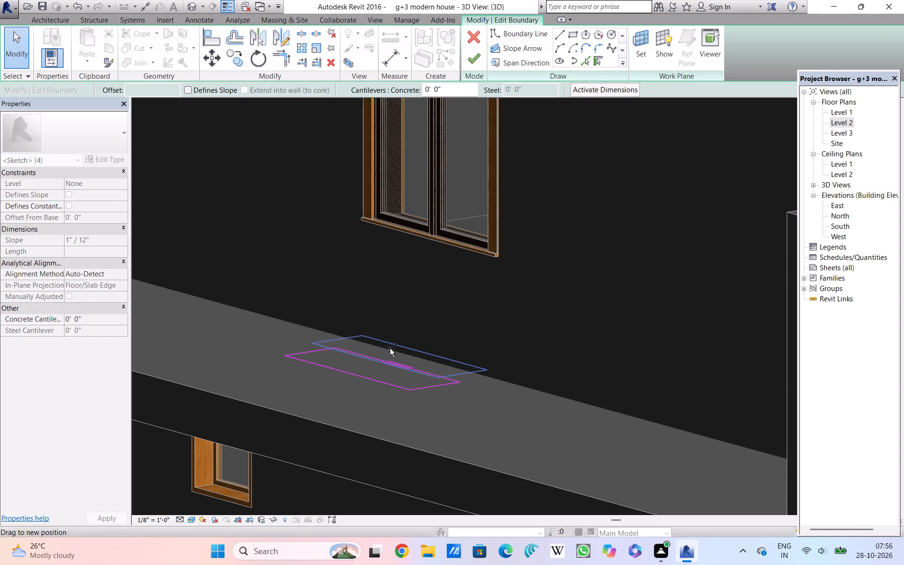
left_click_drag(390, 348, 397, 345, "ctrl")
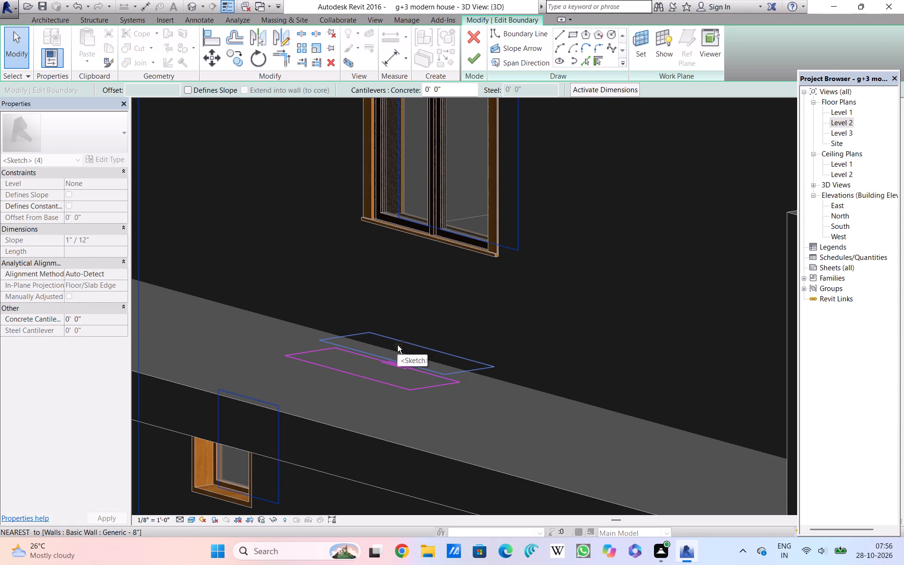
left_click_drag(397, 345, 397, 345, "ctrl")
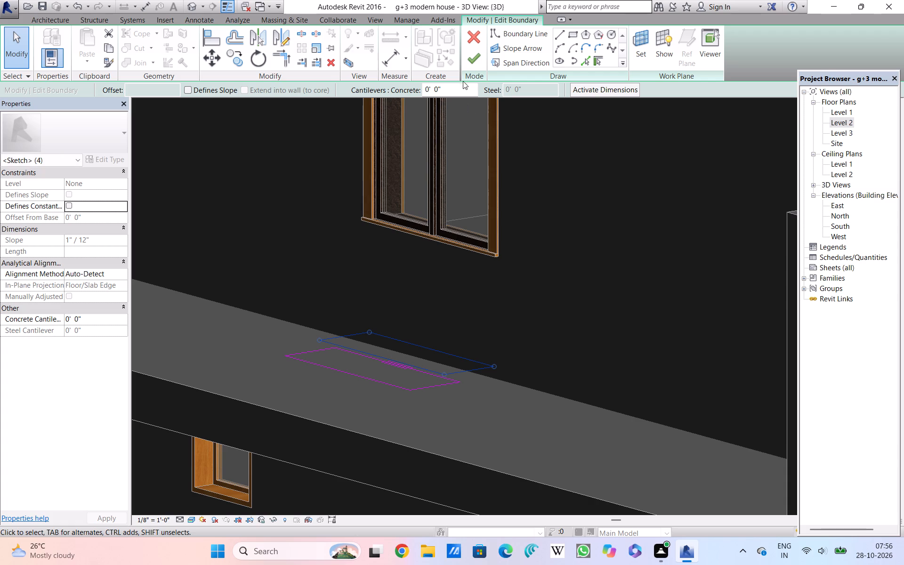
left_click(467, 58)
Examine the edited shade slab above the Level 2 casement window from the front and sides in 3D.
scroll(477, 257, "down", 4)
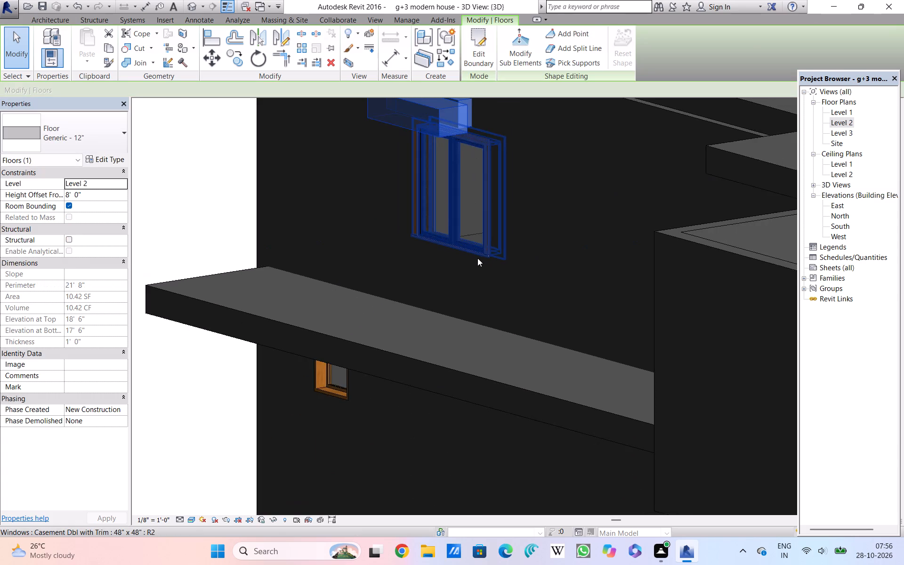
scroll(477, 258, "down", 1)
middle_click_drag(492, 289, 541, 282, "shift")
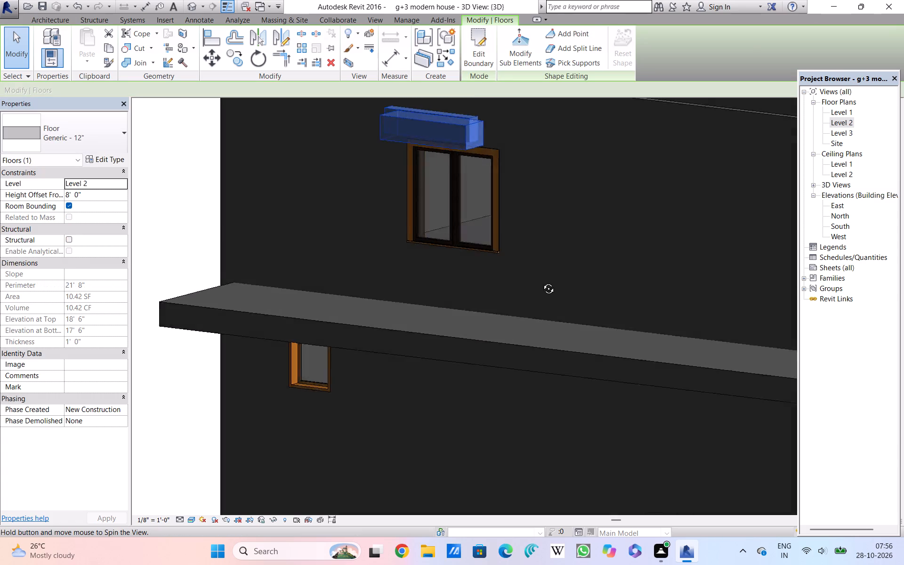
middle_click_drag(541, 282, 633, 244, "shift")
left_click(586, 257)
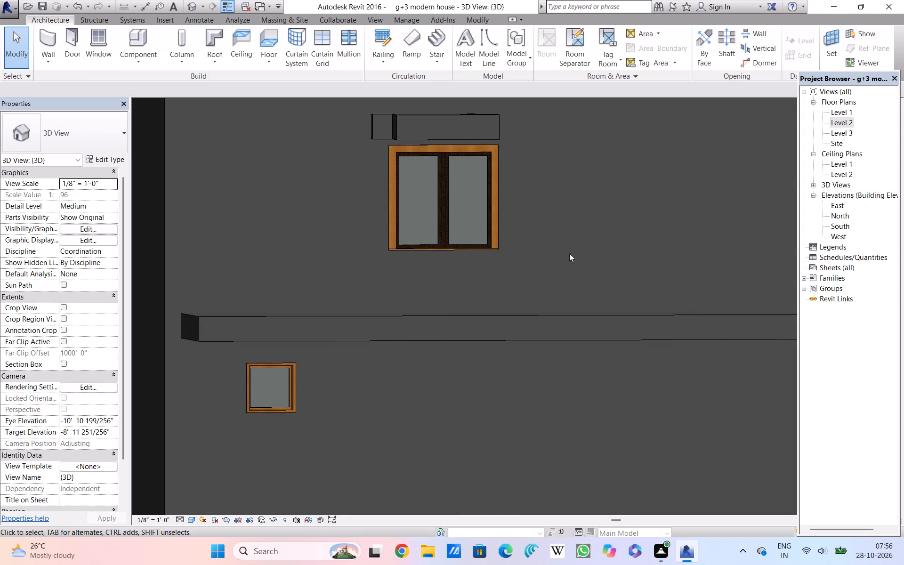
middle_click_drag(555, 252, 630, 260, "shift")
middle_click_drag(507, 265, 547, 273, "shift")
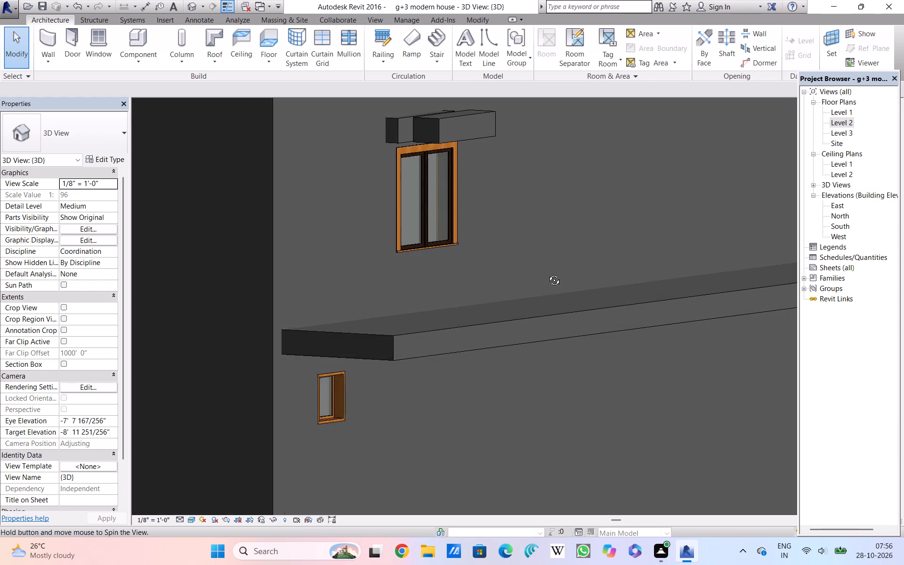
middle_click_drag(547, 273, 427, 286, "shift")
scroll(408, 284, "down", 2)
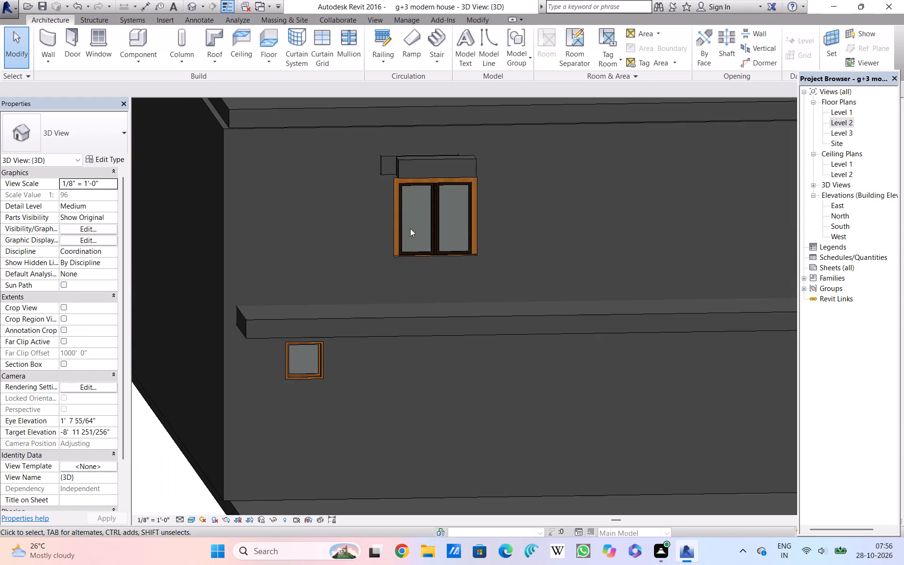
left_click(412, 166)
scroll(403, 166, "down", 4, "shift")
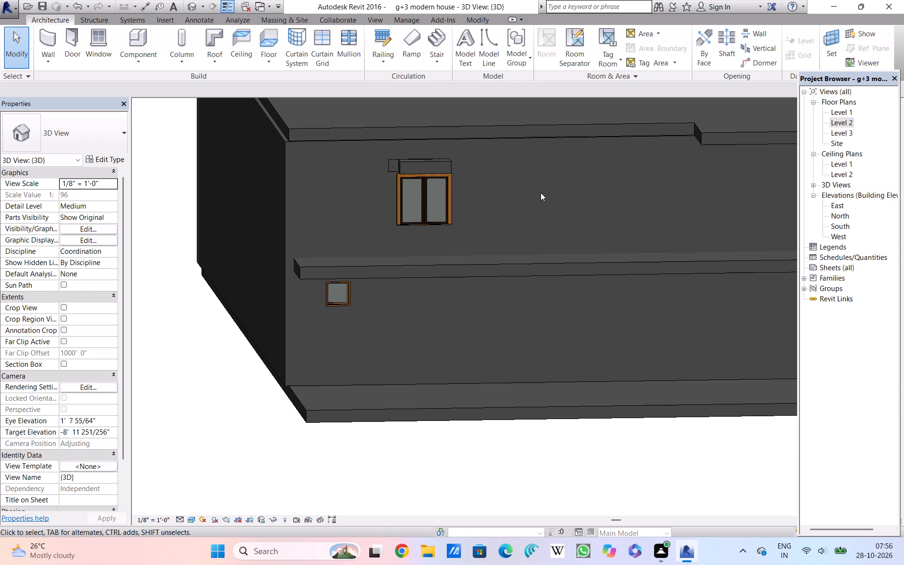
Examine the projecting Level 2 volume and its wide front opening from several angles in 3D.
scroll(541, 193, "down", 3)
scroll(591, 197, "down", 1)
middle_click_drag(591, 197, 461, 228)
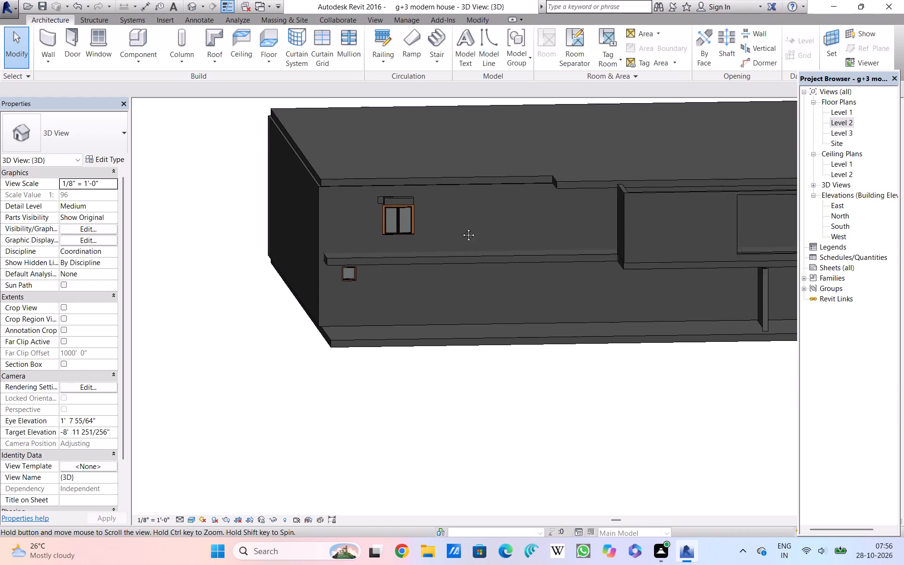
middle_click_drag(461, 228, 278, 251)
middle_click_drag(554, 243, 388, 247)
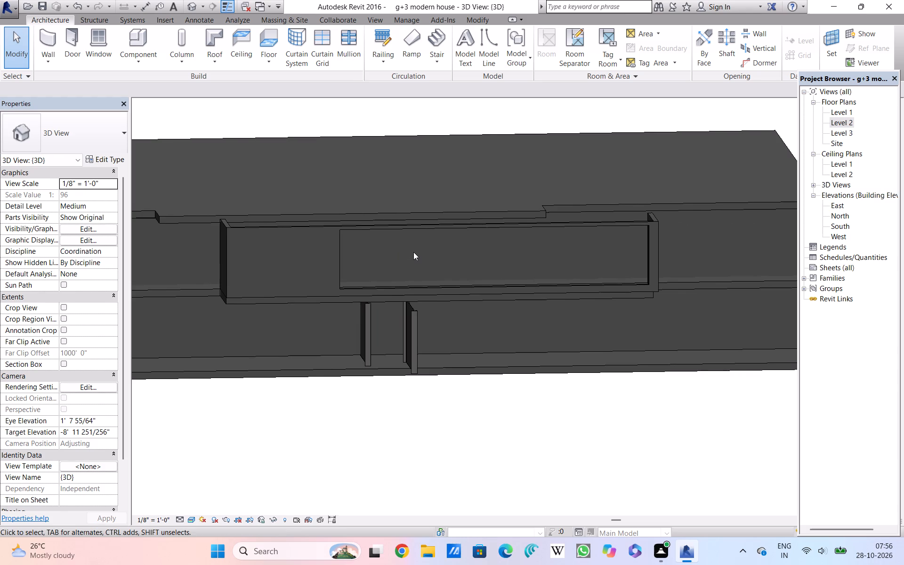
scroll(413, 252, "down", 1)
middle_click_drag(413, 252, 416, 214, "shift")
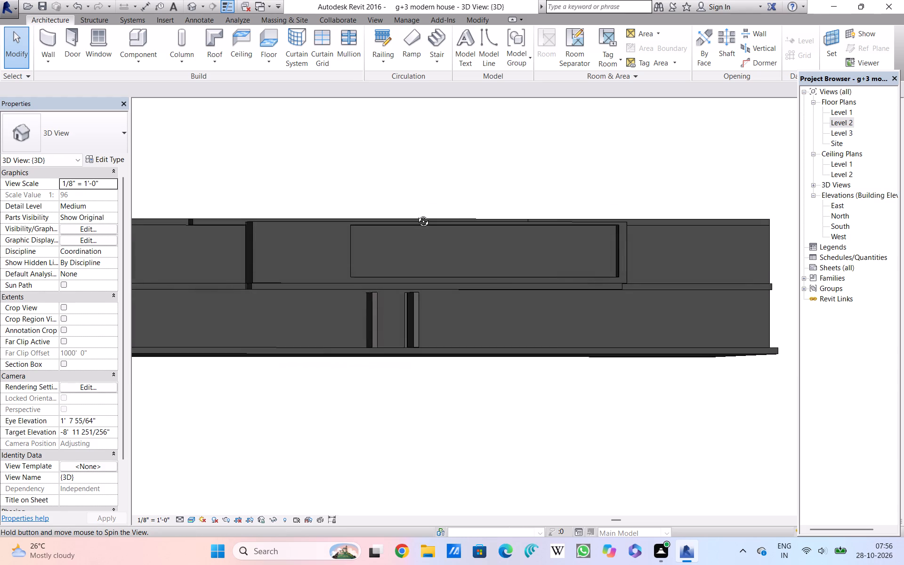
middle_click_drag(416, 214, 294, 277, "shift")
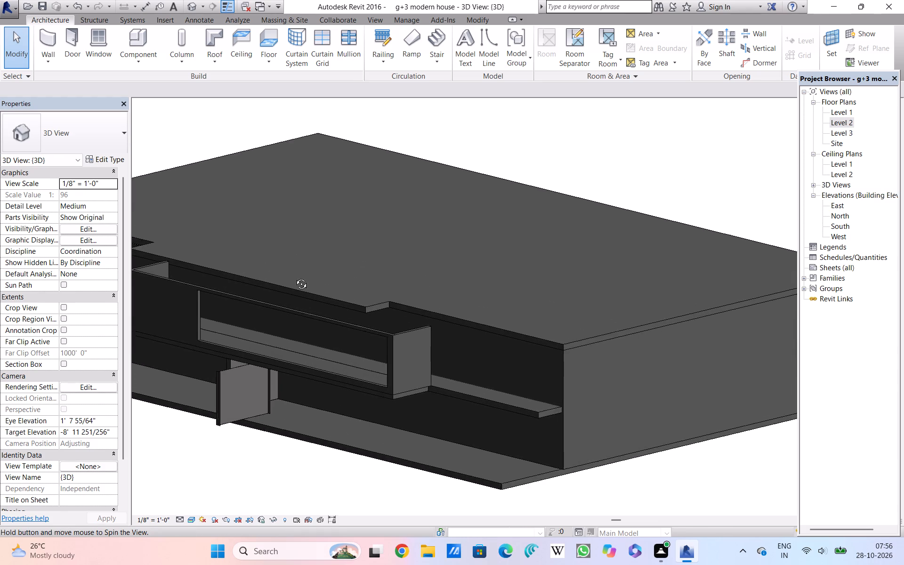
middle_click_drag(294, 277, 291, 289, "shift")
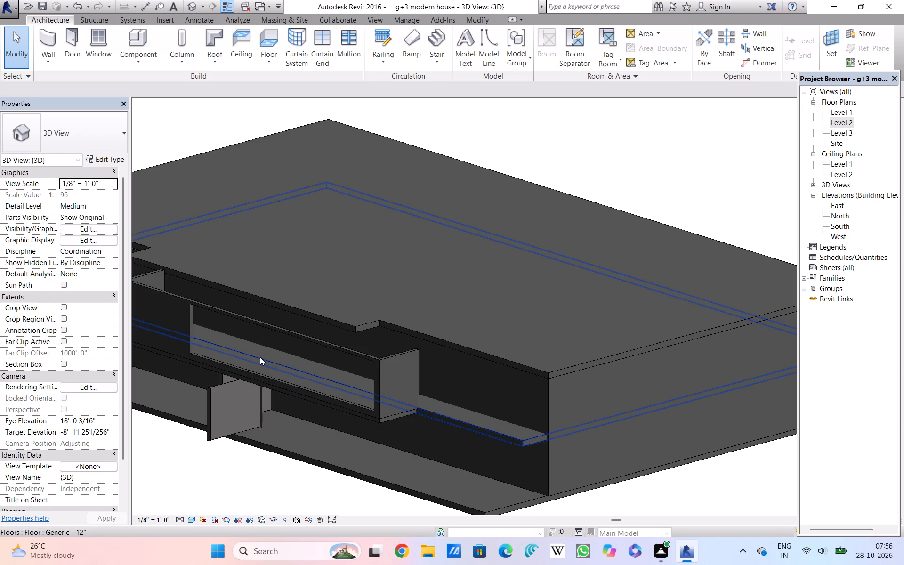
middle_click_drag(260, 357, 301, 338)
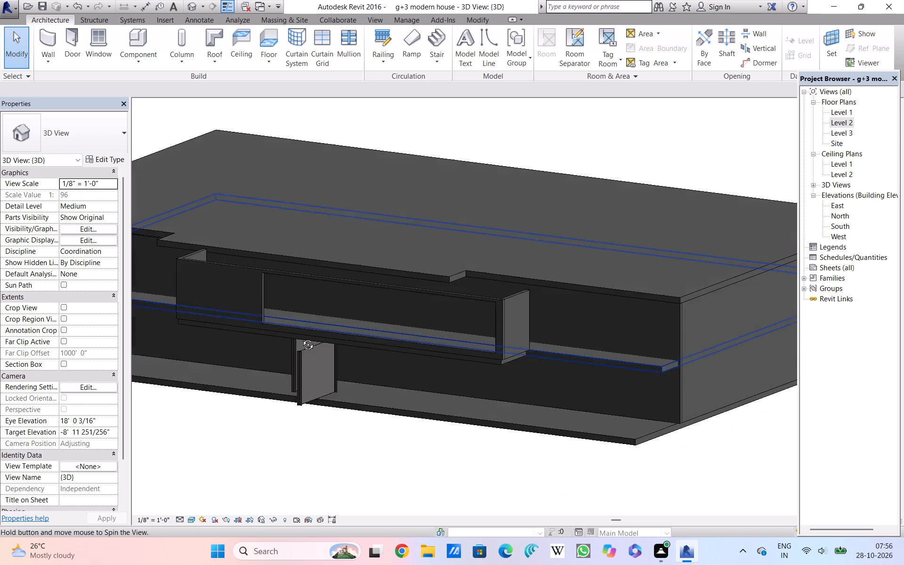
middle_click_drag(301, 338, 354, 340)
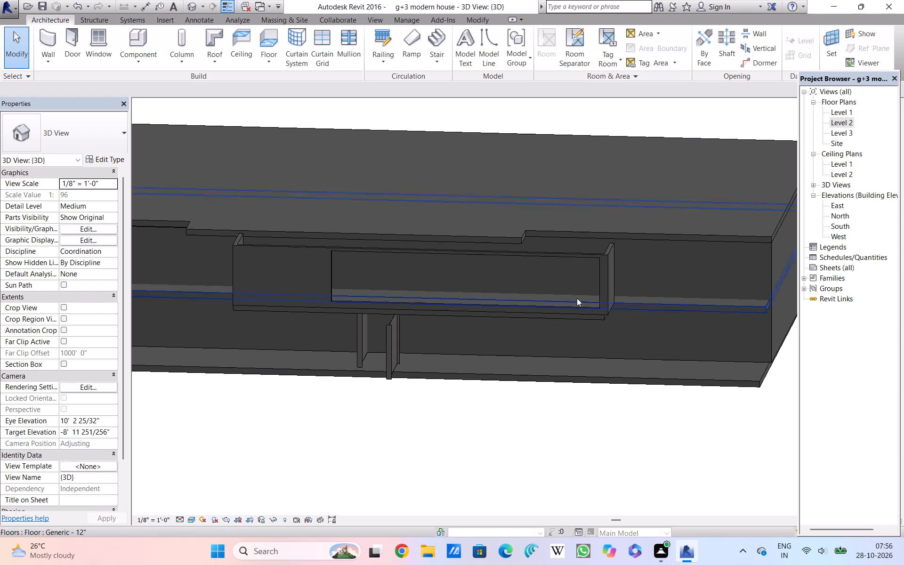
Open the Level 2 floor plan and examine the projecting volume's front wall around its wide opening.
double_click(846, 125)
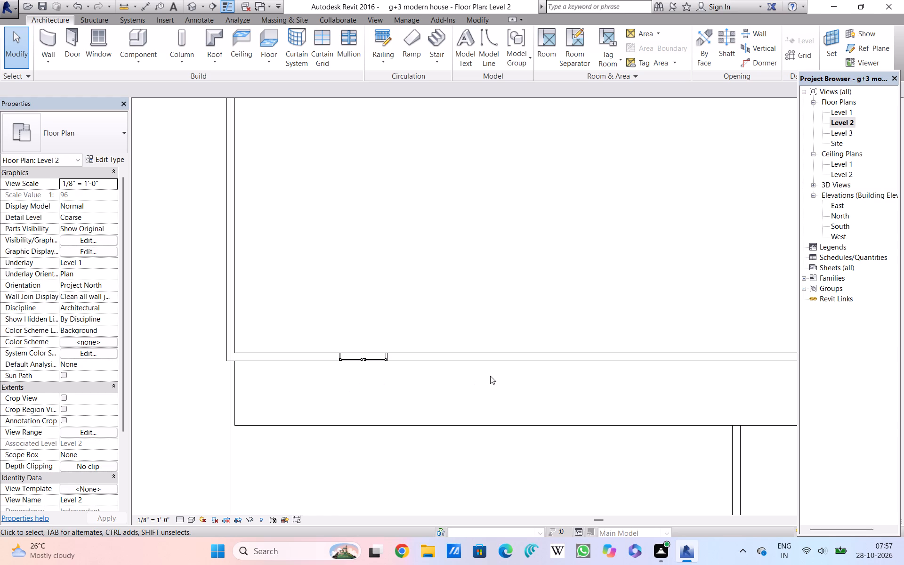
scroll(502, 365, "down", 1)
middle_click_drag(502, 365, 193, 355)
scroll(199, 354, "down", 4)
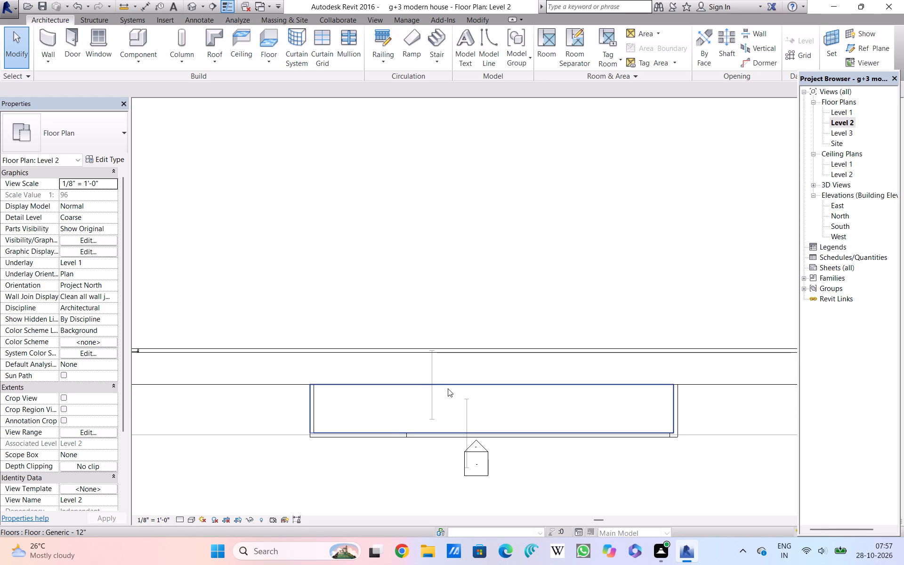
scroll(448, 388, "up", 4)
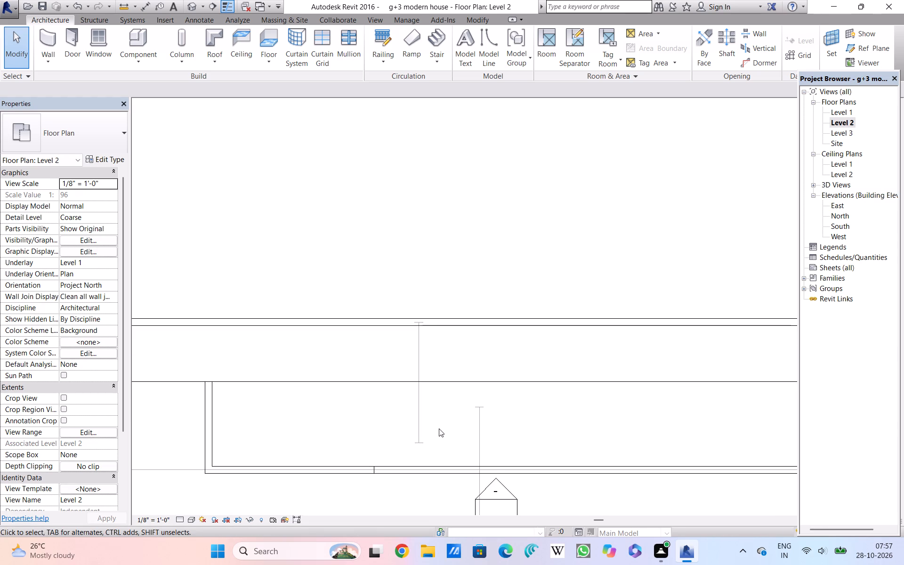
middle_click_drag(439, 428, 396, 315)
scroll(396, 315, "up", 6)
scroll(404, 330, "down", 8)
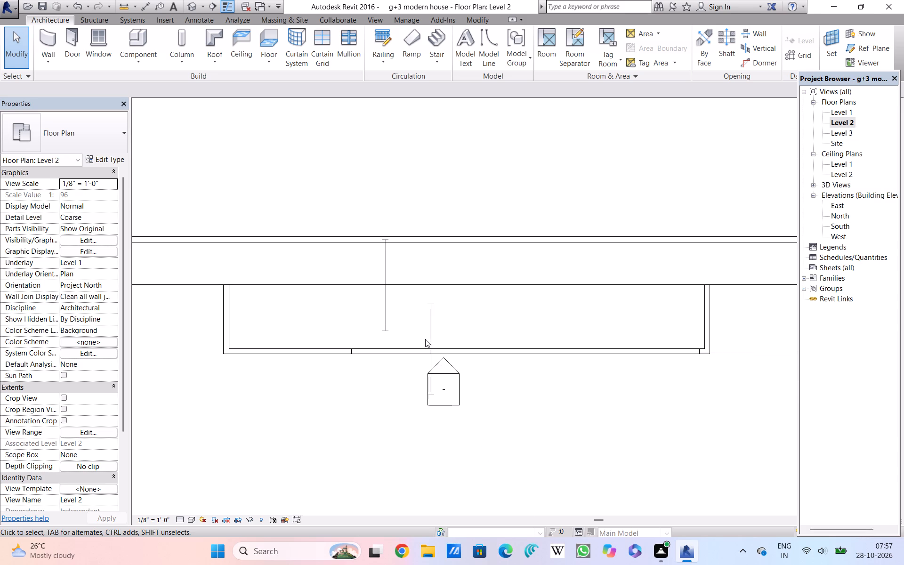
scroll(424, 340, "up", 6)
scroll(424, 340, "down", 5)
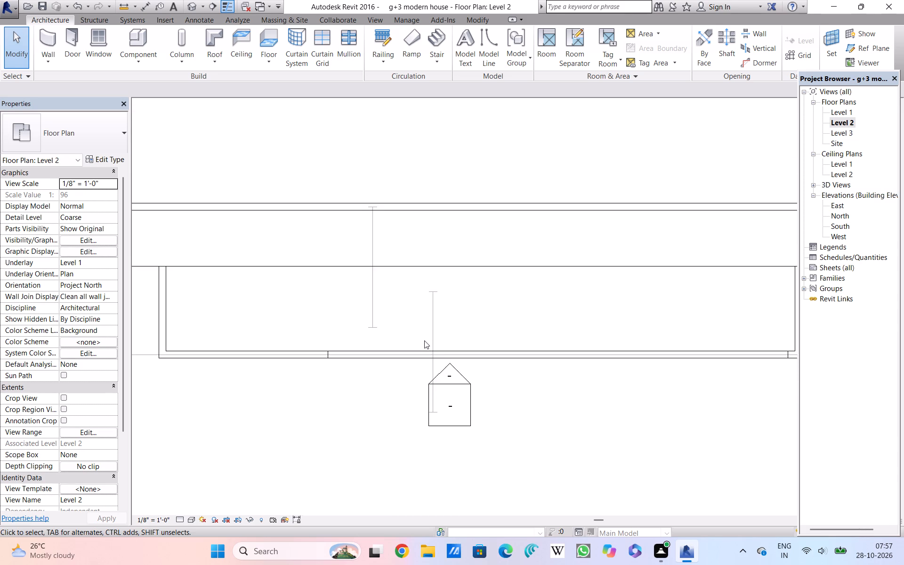
scroll(424, 340, "down", 3)
scroll(424, 340, "up", 4)
scroll(424, 340, "down", 1)
middle_click_drag(424, 340, 422, 340)
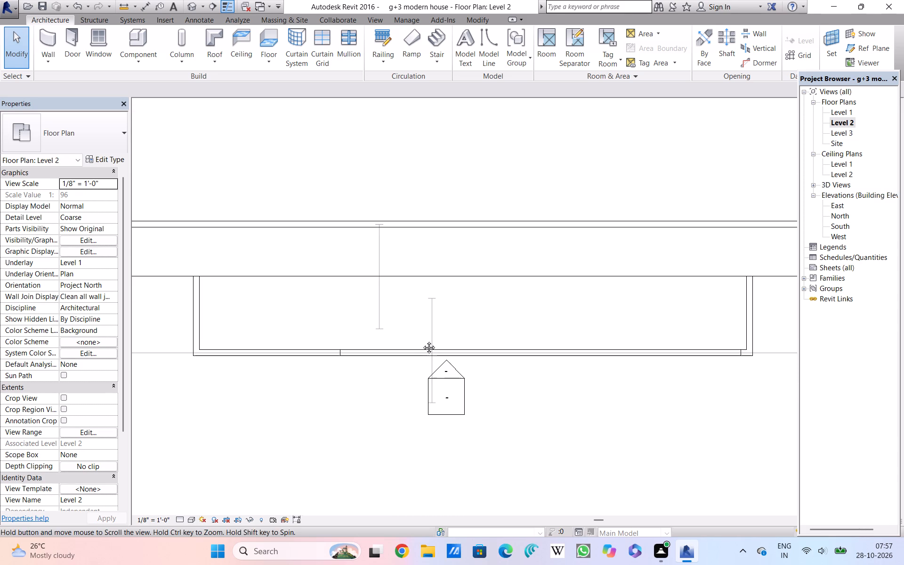
middle_click_drag(422, 340, 361, 334)
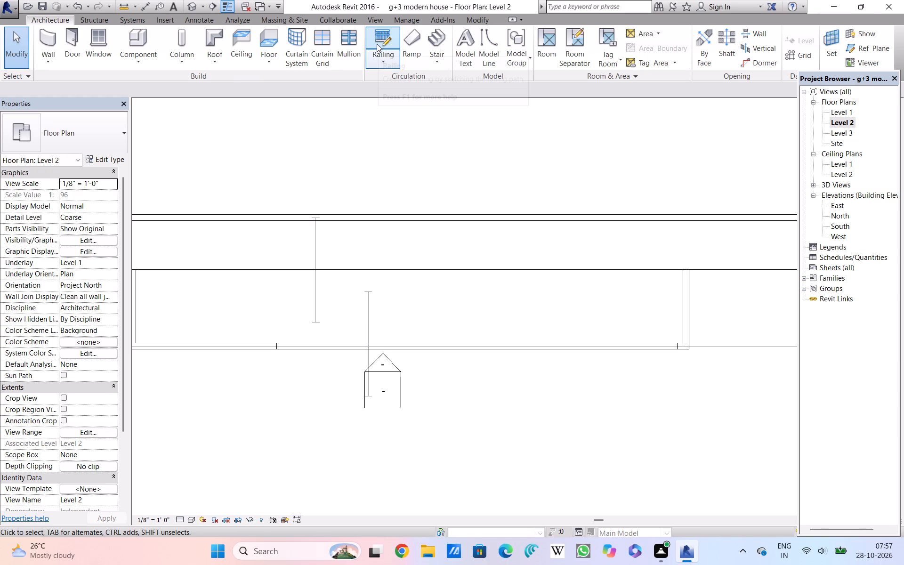
Sketch a straight 44' Handrail - Rectangular railing along the inner edge of the projecting volume's wide front opening on Level 2 and finish it.
left_click(376, 38)
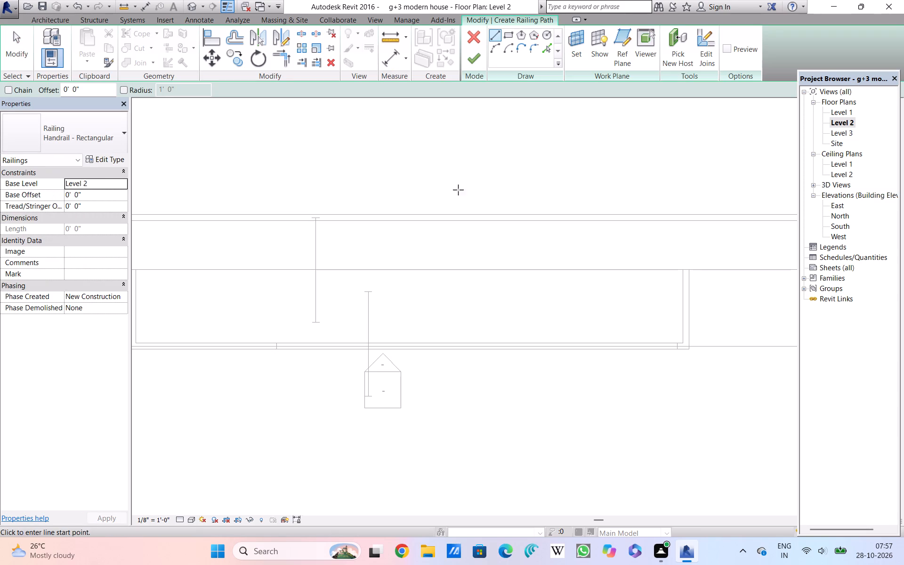
scroll(280, 343, "up", 8)
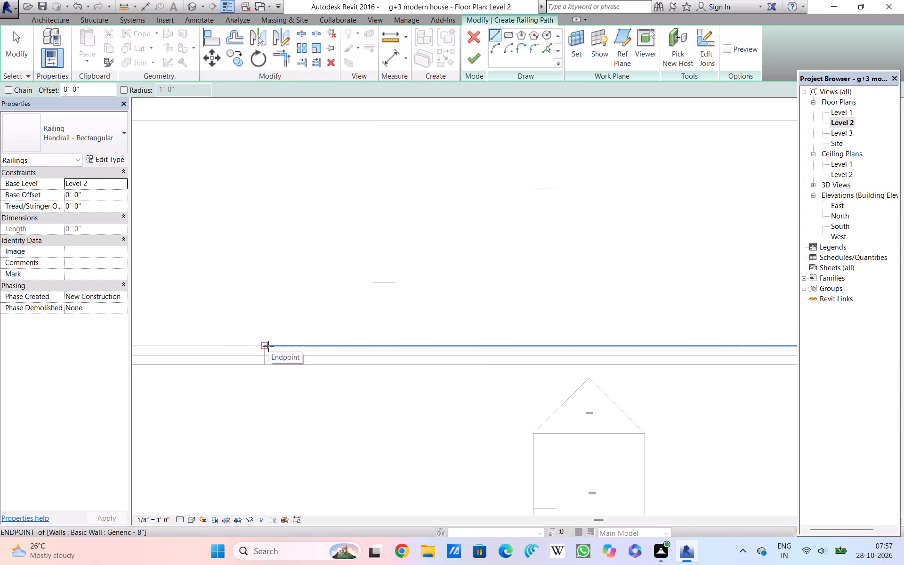
left_click(268, 346)
scroll(545, 335, "down", 7)
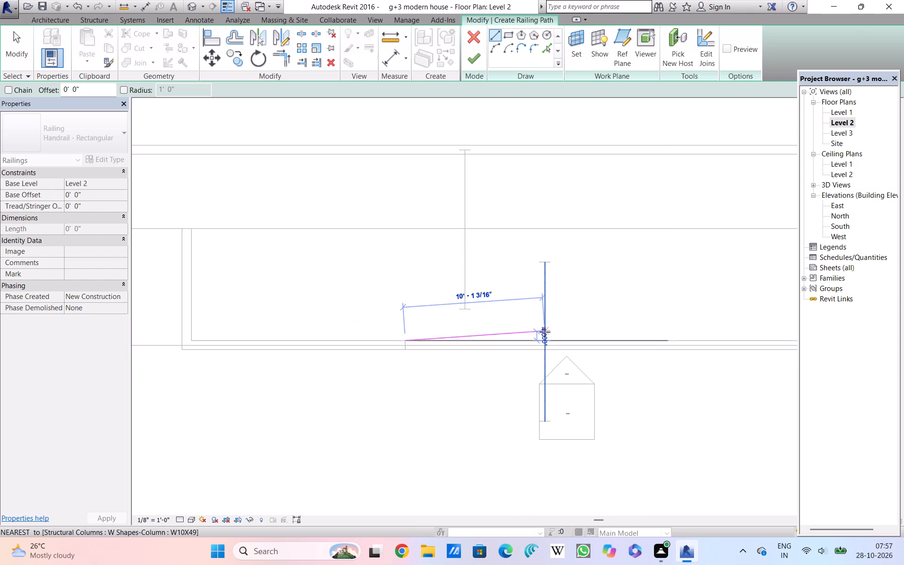
scroll(545, 332, "down", 3)
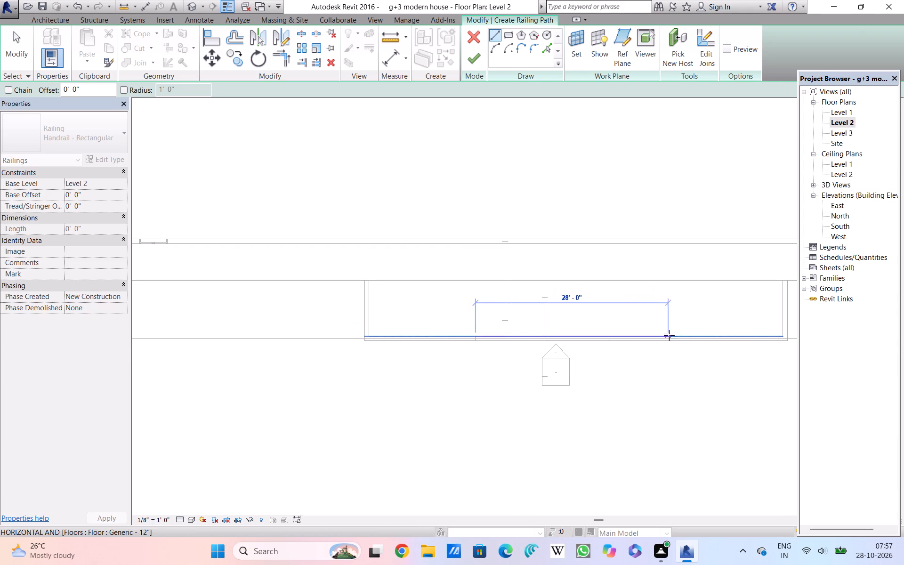
left_click(776, 335)
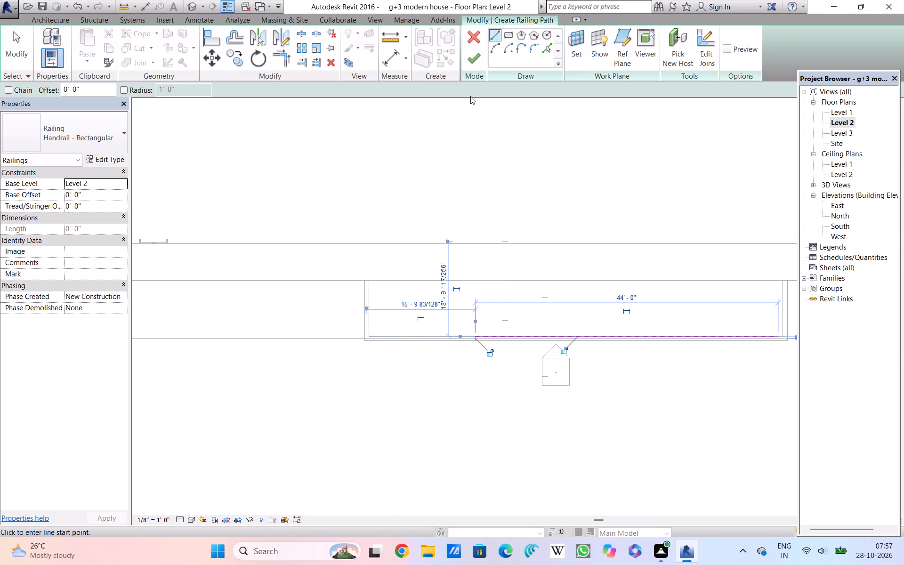
left_click(473, 61)
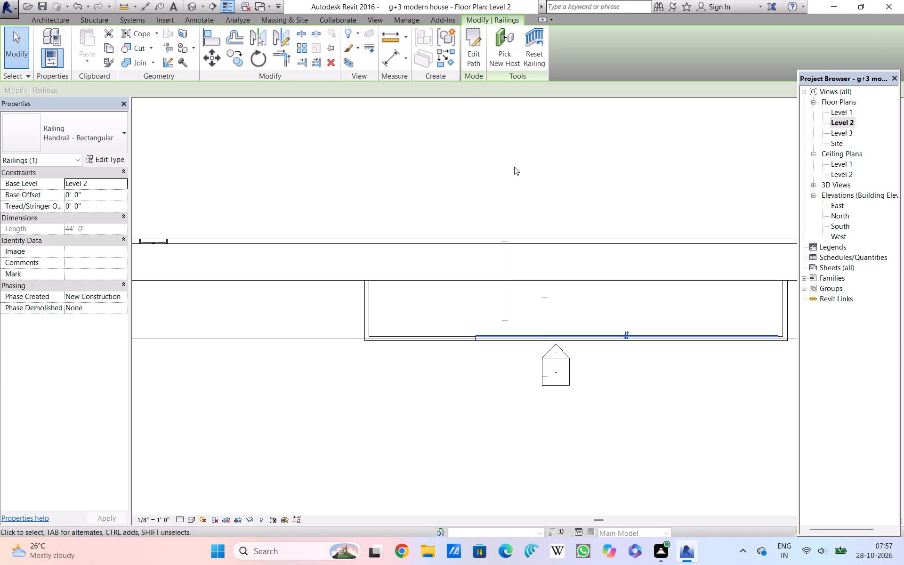
scroll(515, 167, "down", 2)
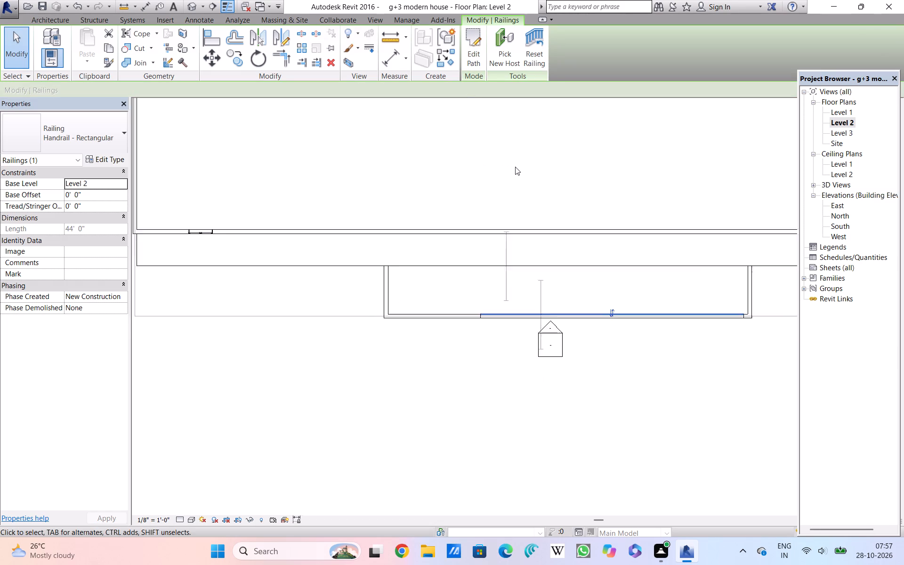
scroll(515, 167, "down", 4)
middle_click_drag(559, 160, 339, 240)
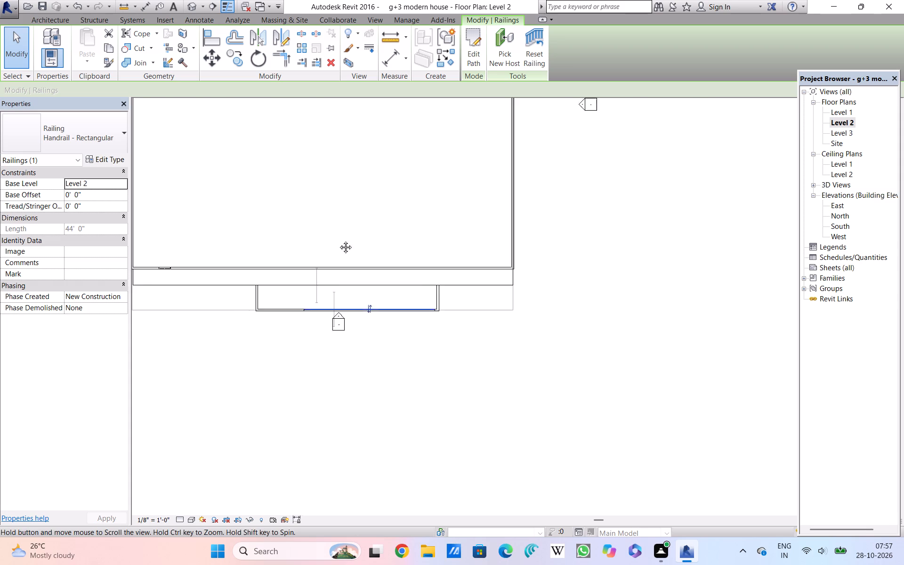
middle_click_drag(339, 240, 308, 254)
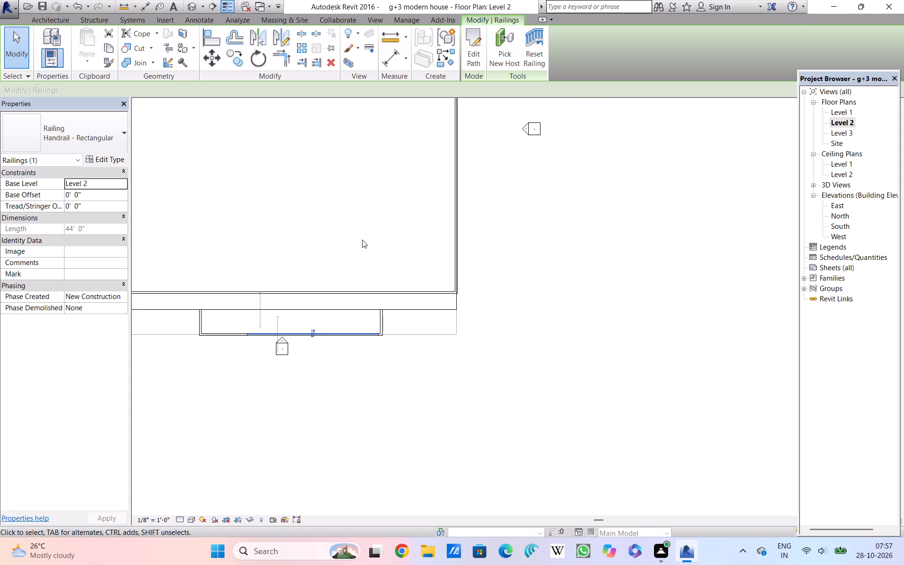
key("Escape")
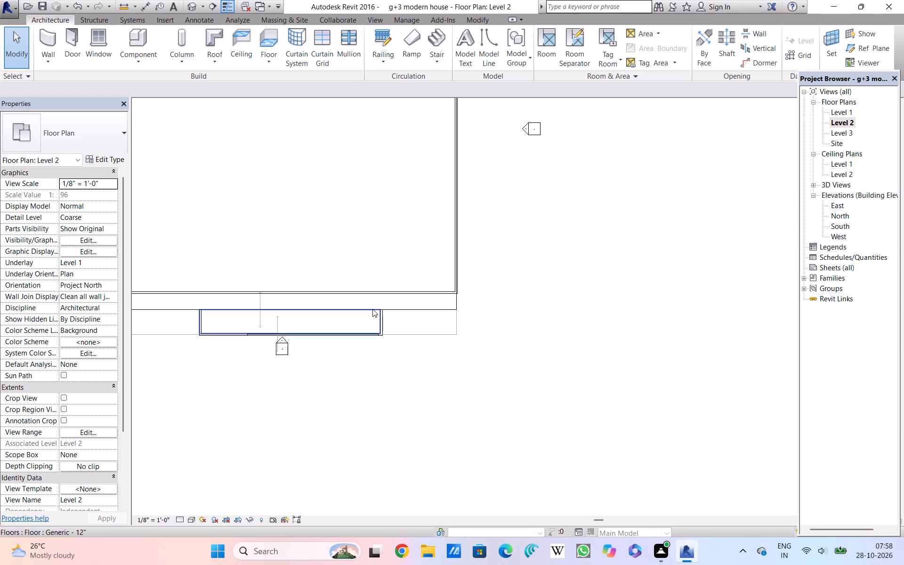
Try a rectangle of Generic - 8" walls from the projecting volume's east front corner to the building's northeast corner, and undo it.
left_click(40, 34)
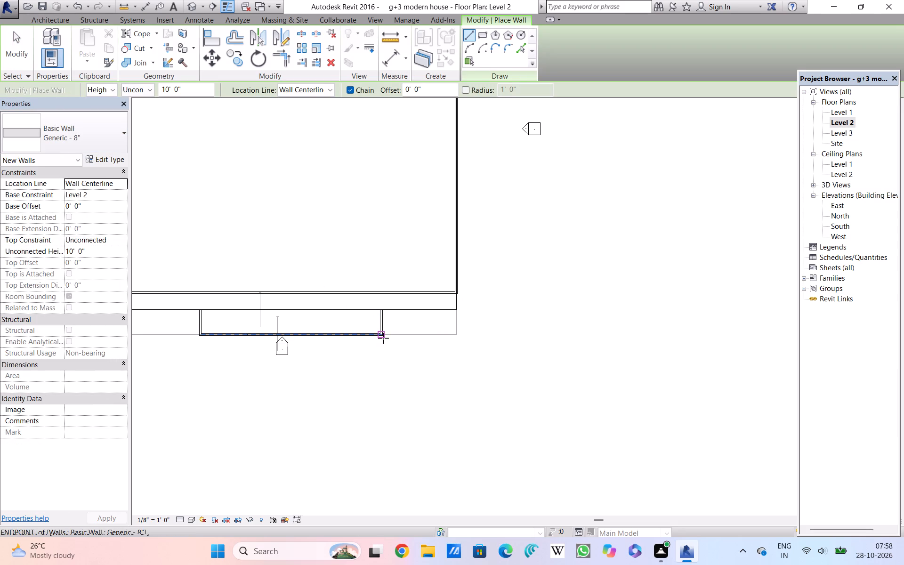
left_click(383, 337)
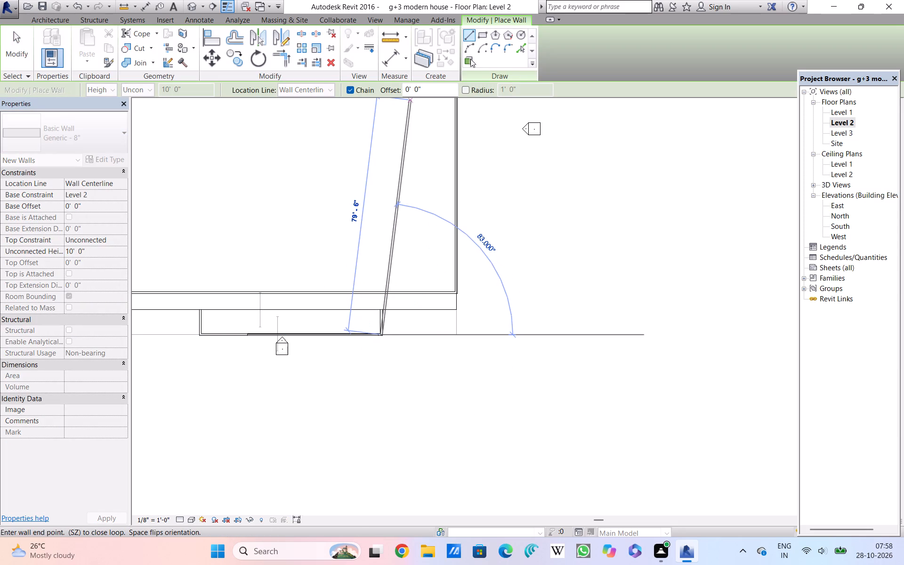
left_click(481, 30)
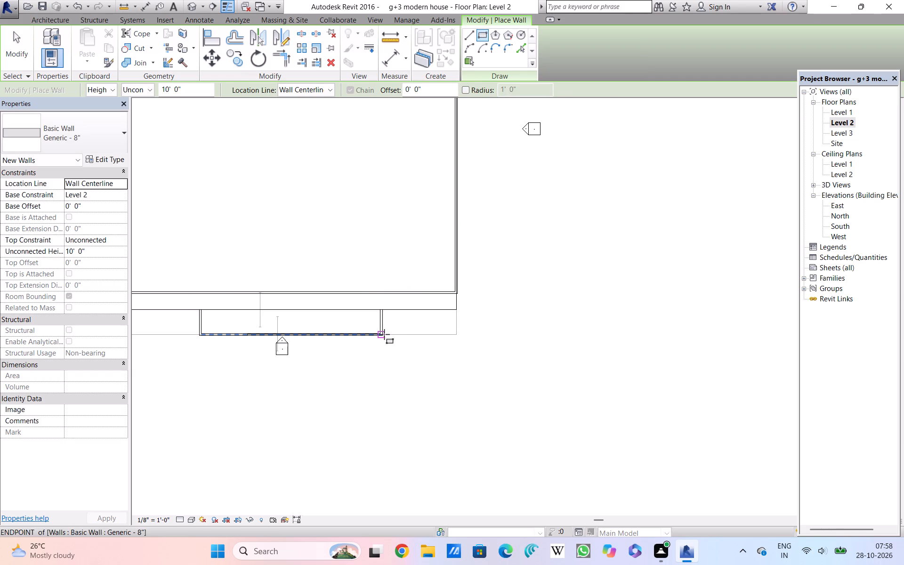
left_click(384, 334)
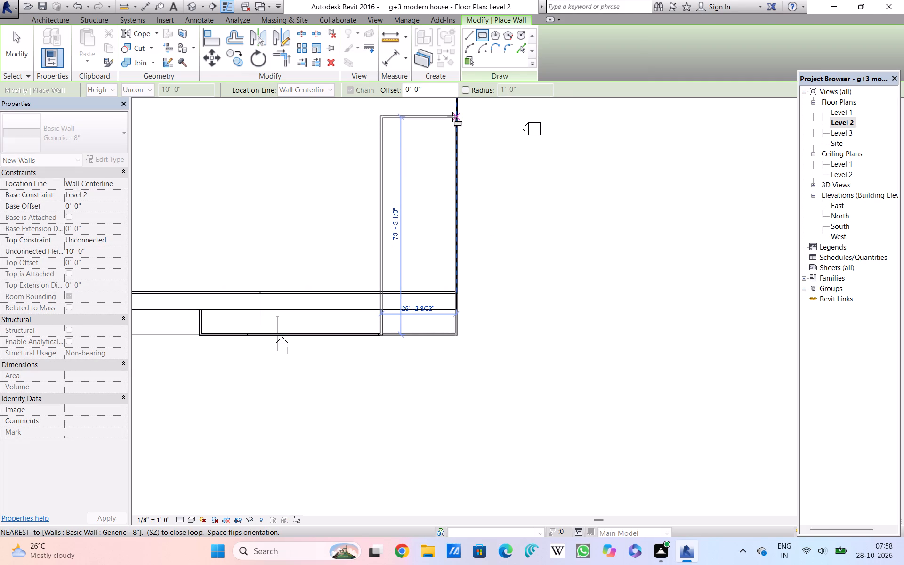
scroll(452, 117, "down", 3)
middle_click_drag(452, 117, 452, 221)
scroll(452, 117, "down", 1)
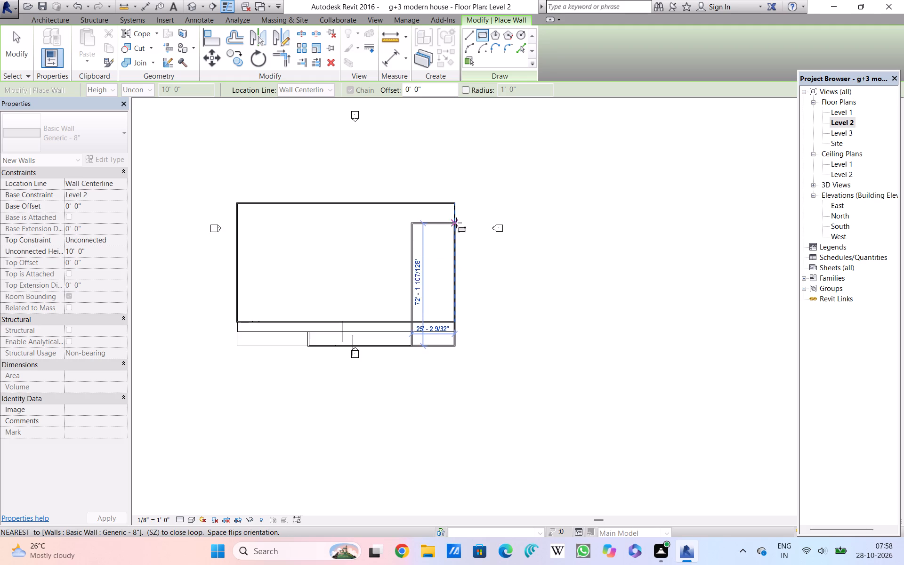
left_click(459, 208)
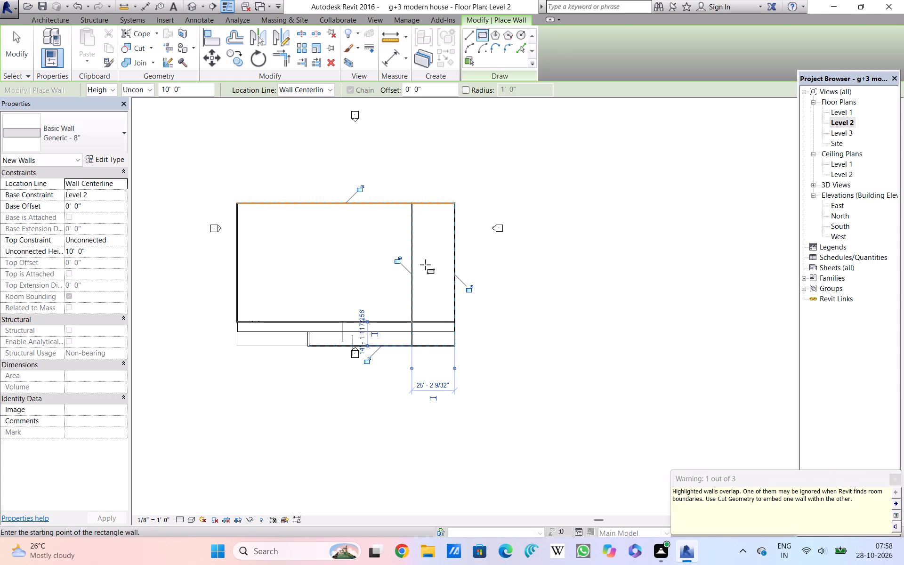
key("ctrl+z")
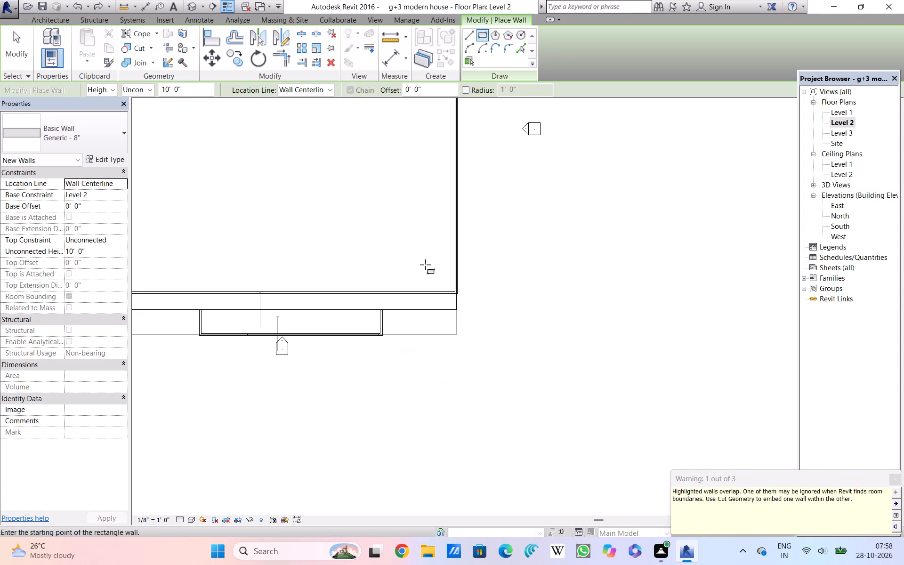
Draw a rectangle of Generic - 8" walls, about 25'-2" by 44'-11", from the projecting volume's east front corner to the building's east wall.
scroll(425, 283, "down", 4)
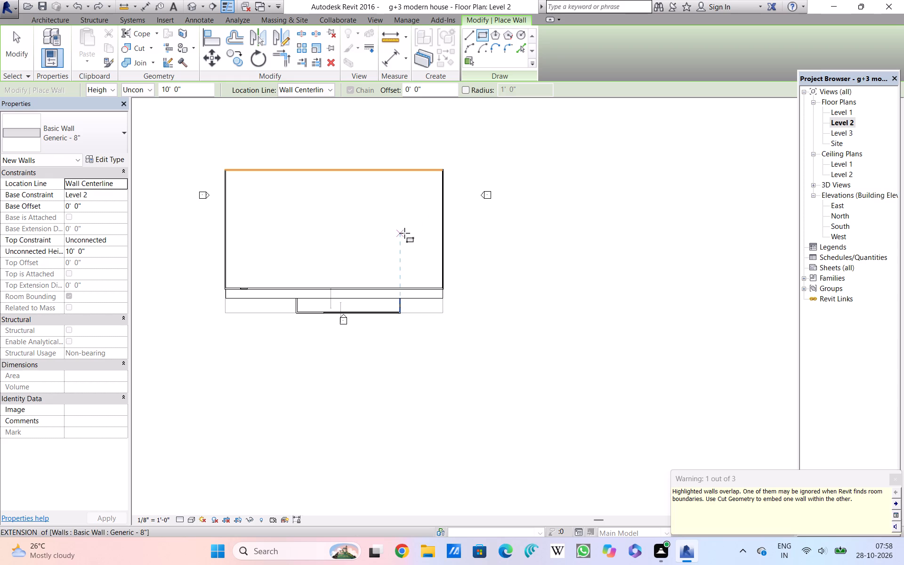
left_click(398, 314)
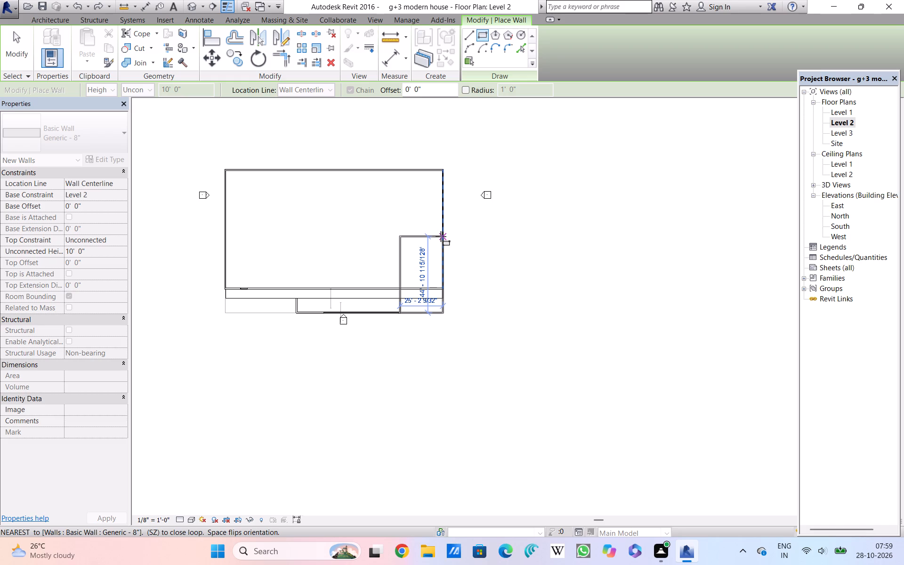
left_click(441, 236)
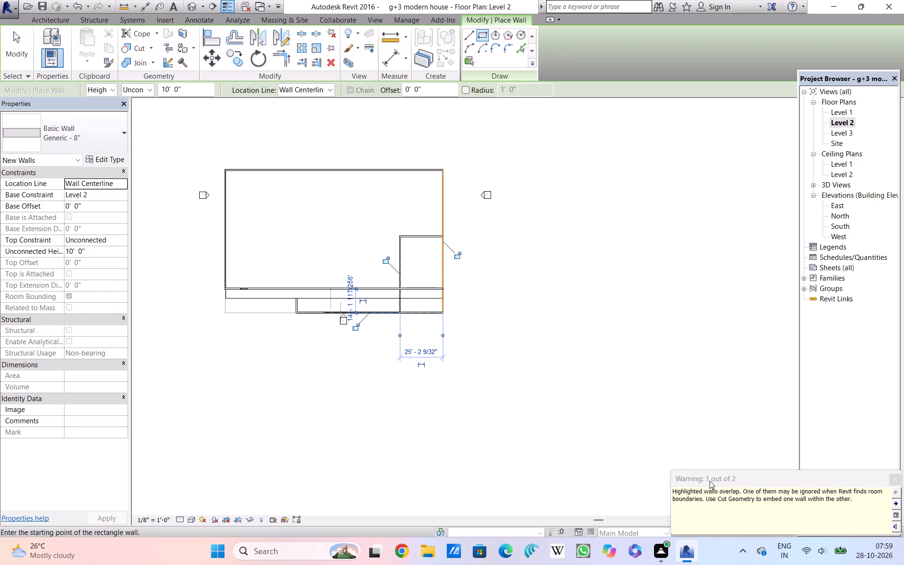
left_click(635, 436)
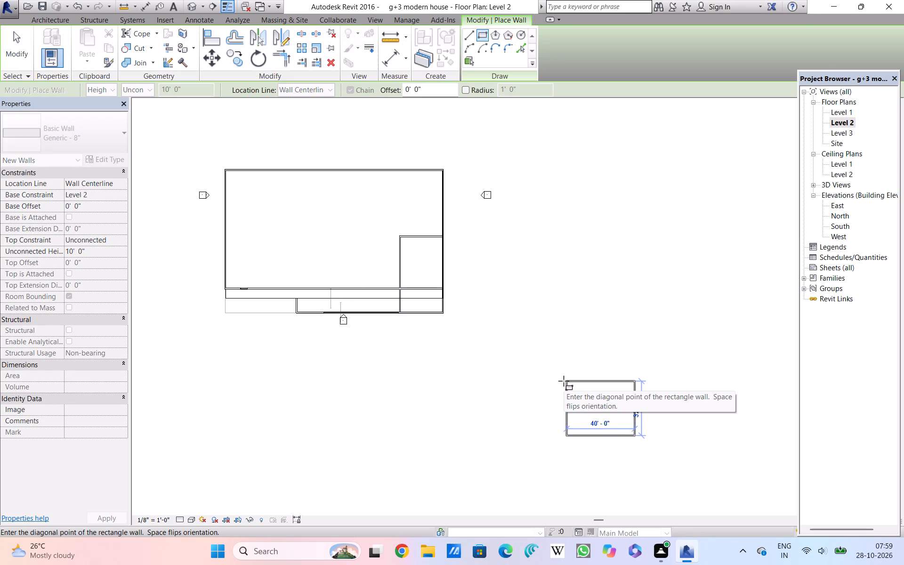
key("Escape")
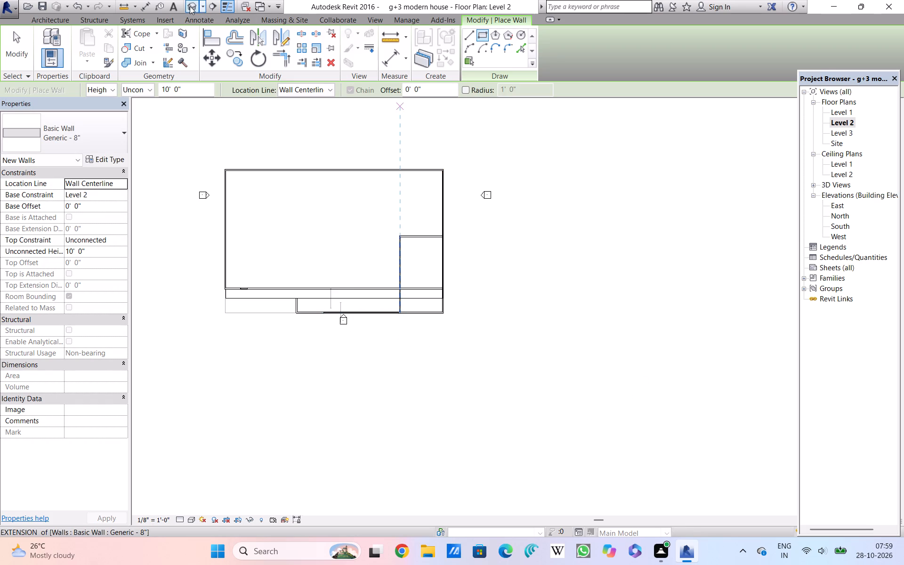
In 3D, set the unconnected height of the new rectangular volume's front wall and two side walls to 15'.
left_click(190, 6)
scroll(390, 250, "down", 3)
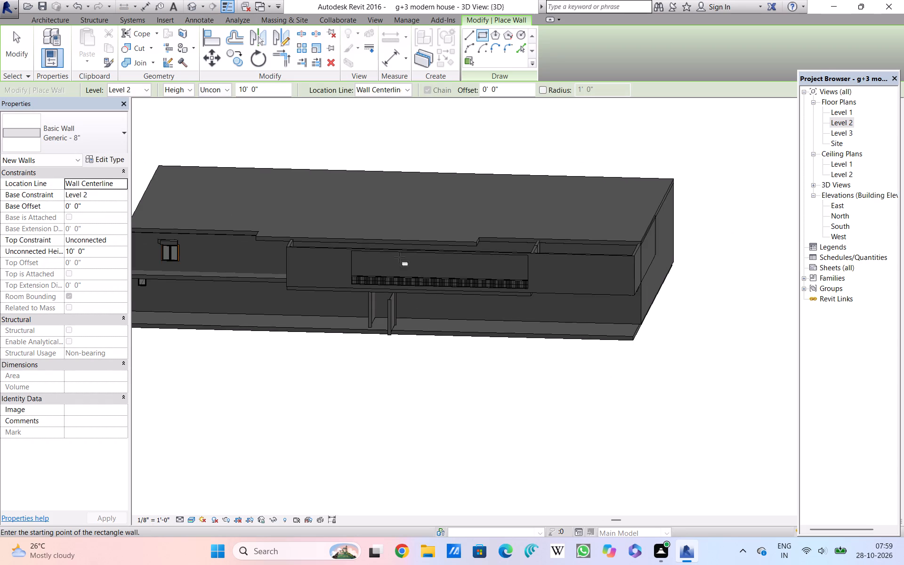
scroll(433, 272, "down", 1)
middle_click_drag(434, 274, 507, 292, "shift")
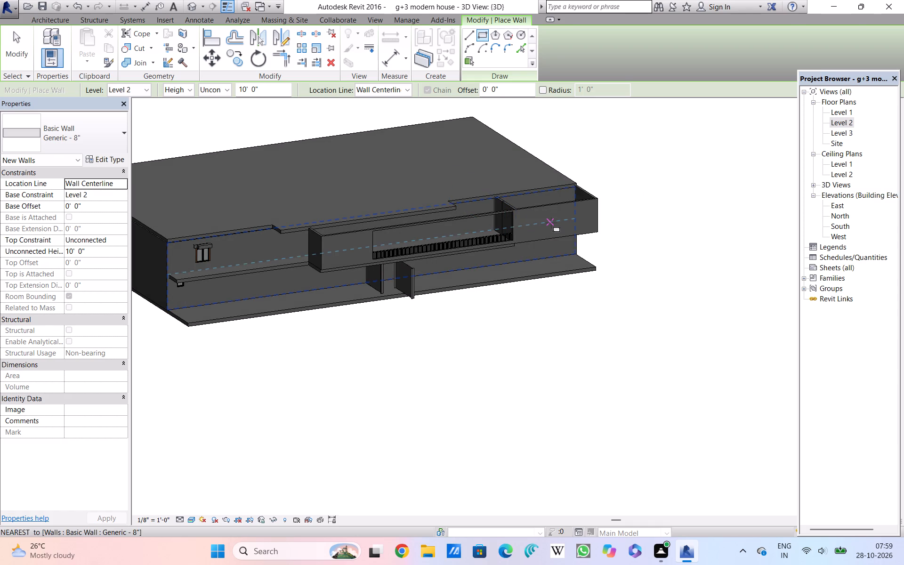
key("Escape")
left_click(532, 206)
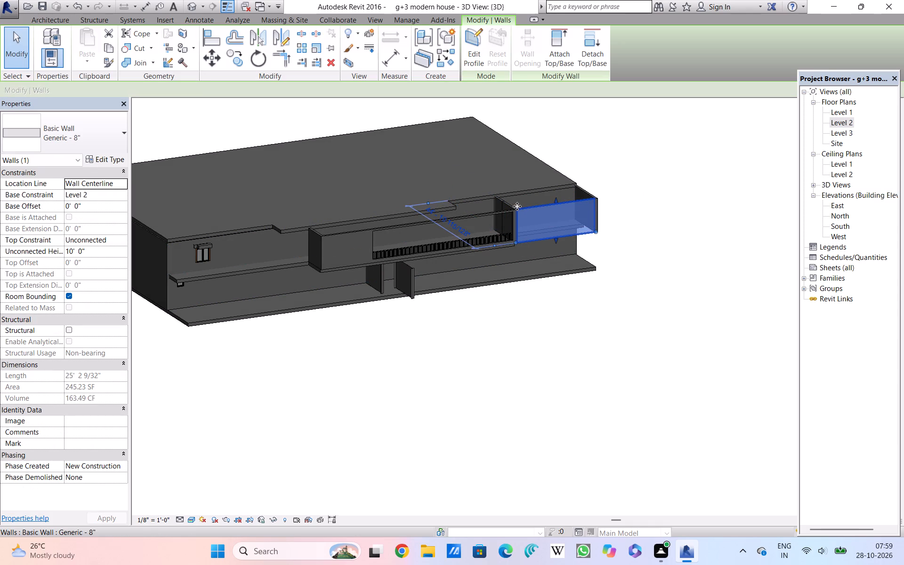
left_click(499, 202, "ctrl")
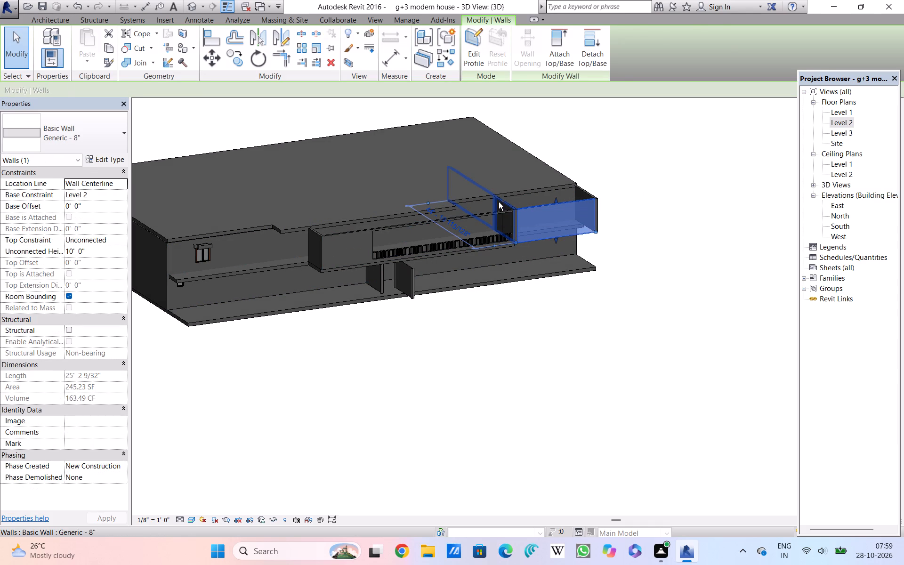
left_click(582, 188, "ctrl")
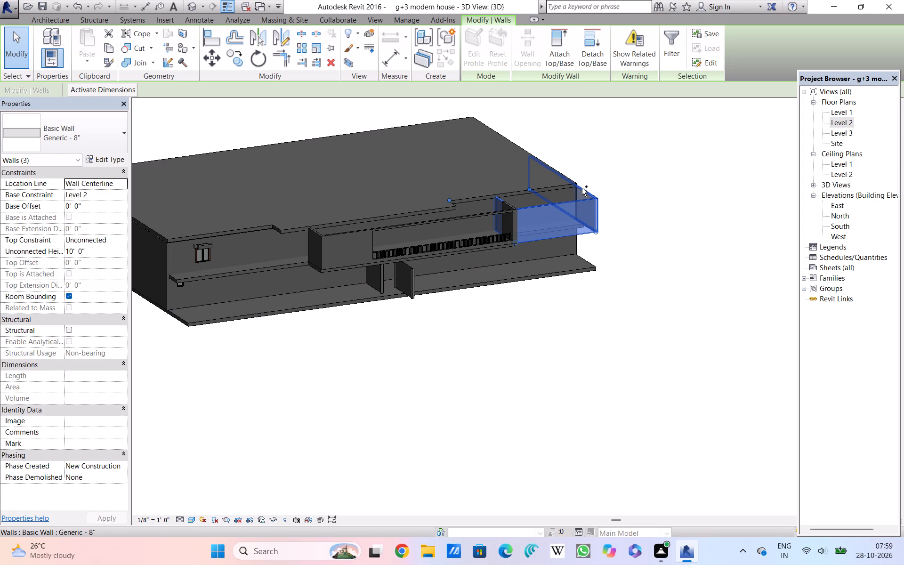
left_click(91, 248)
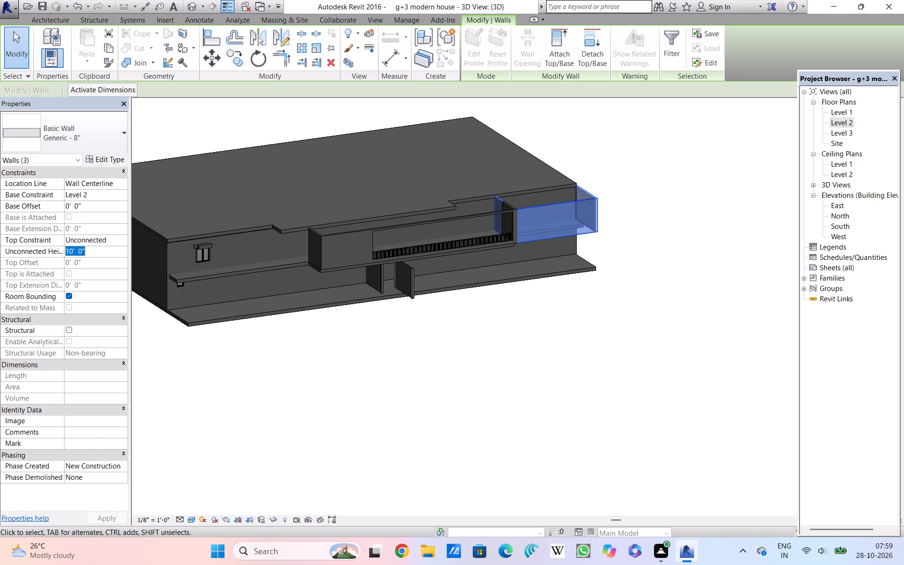
key("BackSpace")
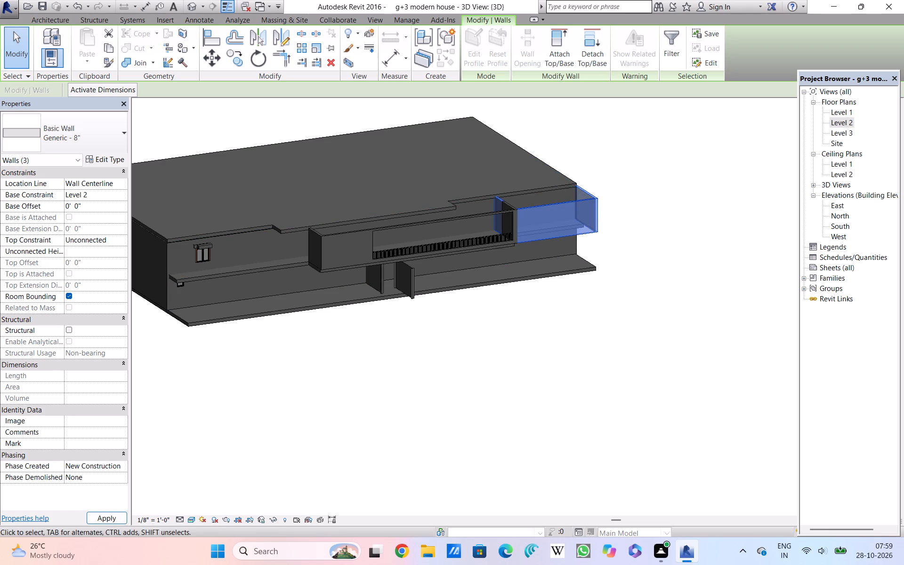
type("15'")
key("Return")
left_click(211, 423)
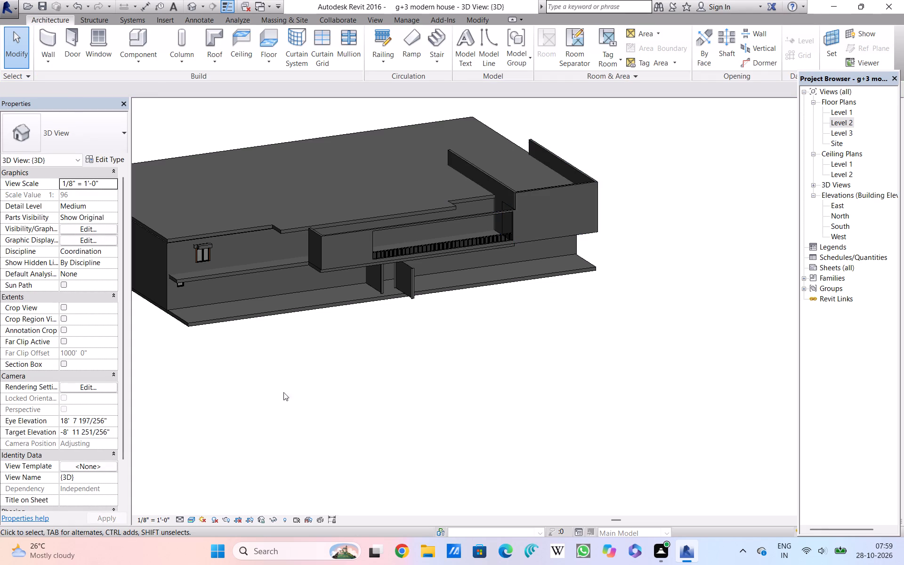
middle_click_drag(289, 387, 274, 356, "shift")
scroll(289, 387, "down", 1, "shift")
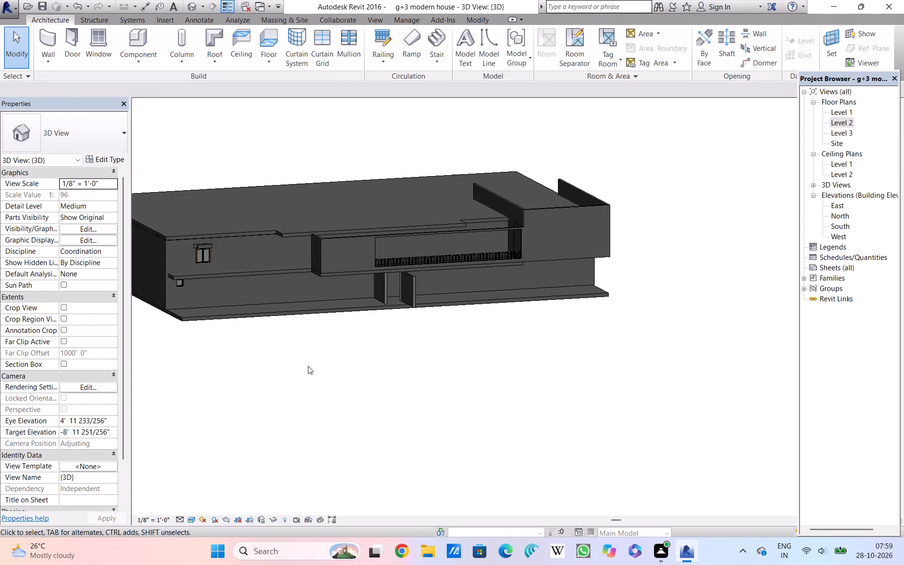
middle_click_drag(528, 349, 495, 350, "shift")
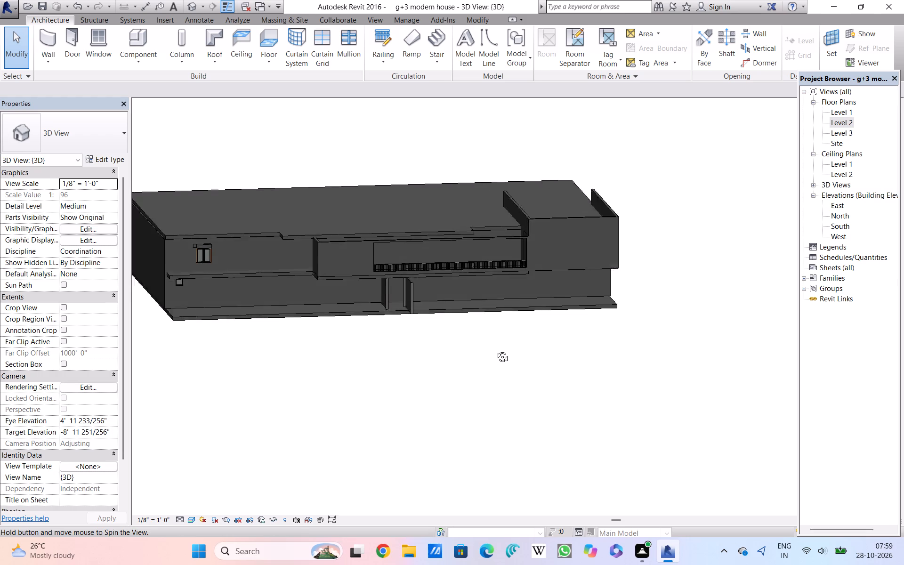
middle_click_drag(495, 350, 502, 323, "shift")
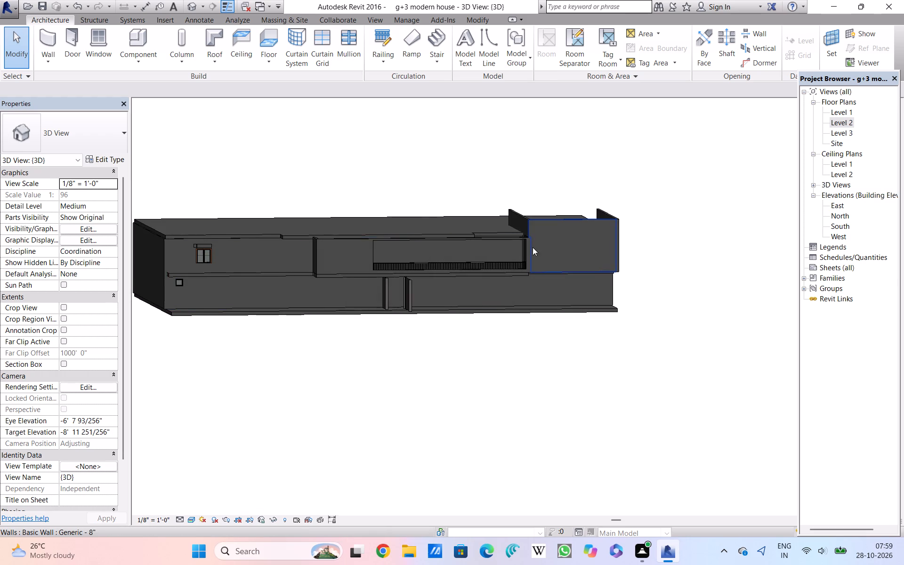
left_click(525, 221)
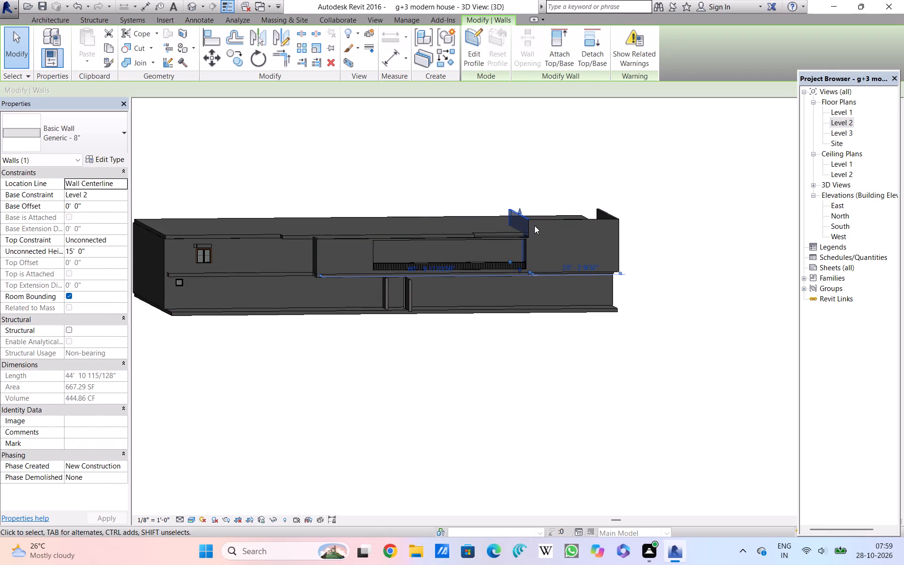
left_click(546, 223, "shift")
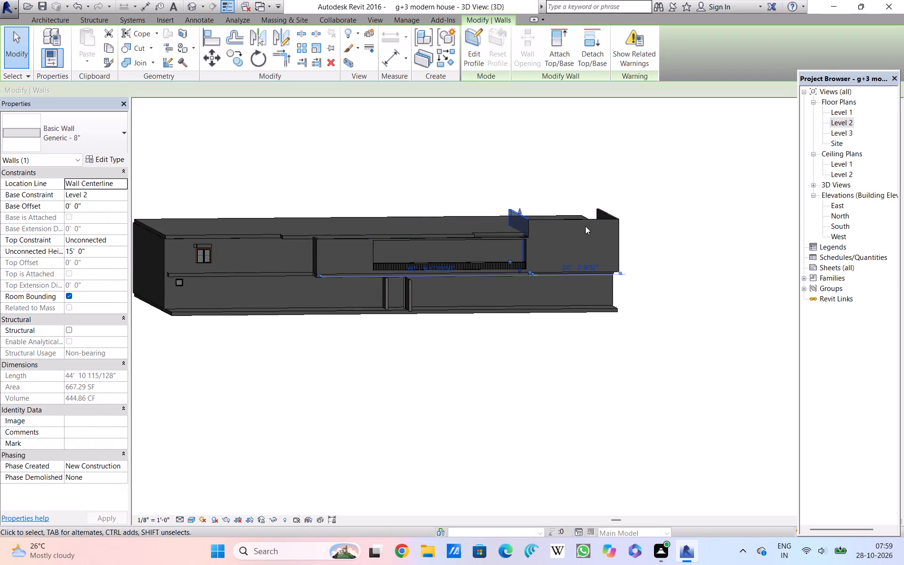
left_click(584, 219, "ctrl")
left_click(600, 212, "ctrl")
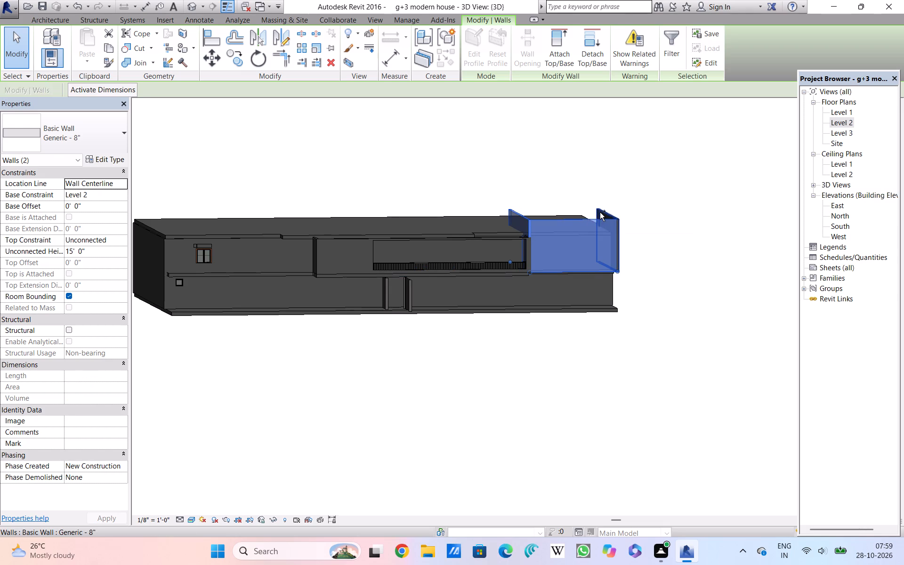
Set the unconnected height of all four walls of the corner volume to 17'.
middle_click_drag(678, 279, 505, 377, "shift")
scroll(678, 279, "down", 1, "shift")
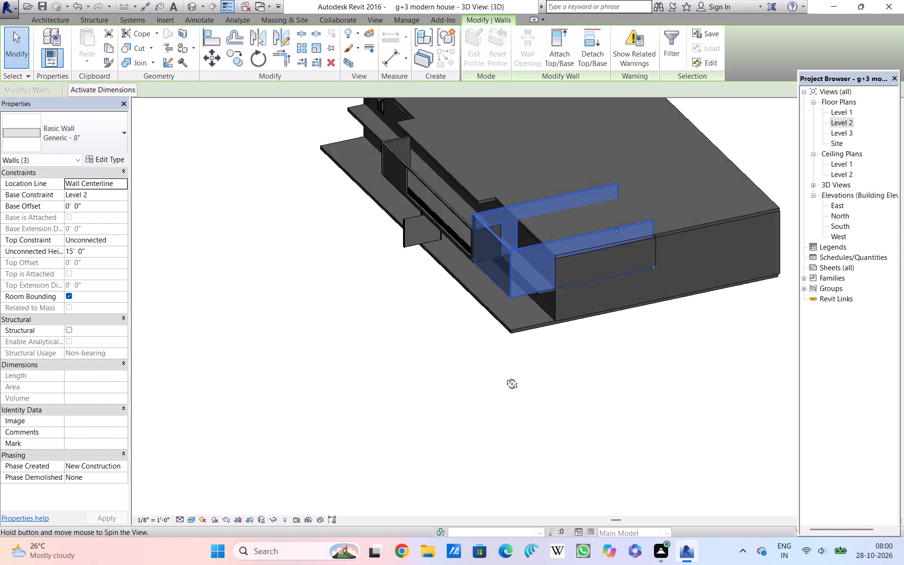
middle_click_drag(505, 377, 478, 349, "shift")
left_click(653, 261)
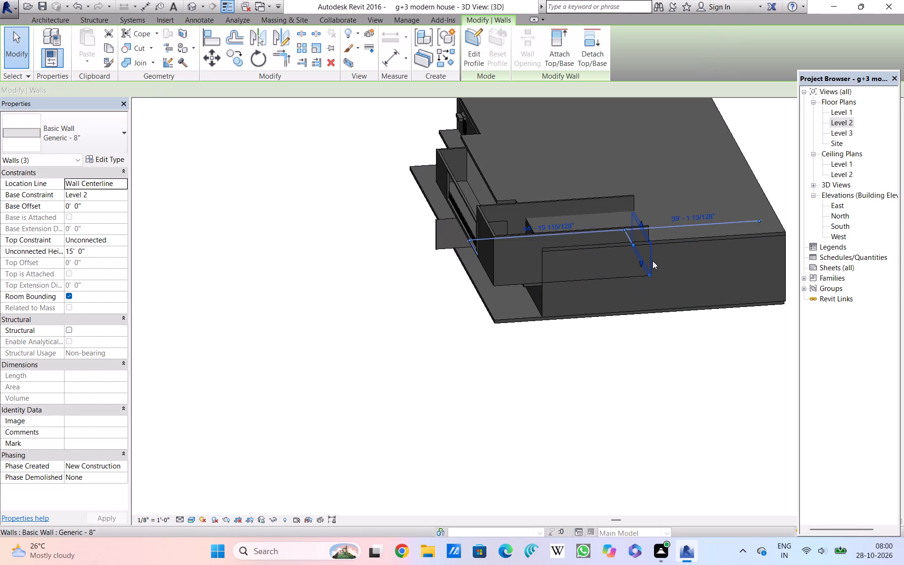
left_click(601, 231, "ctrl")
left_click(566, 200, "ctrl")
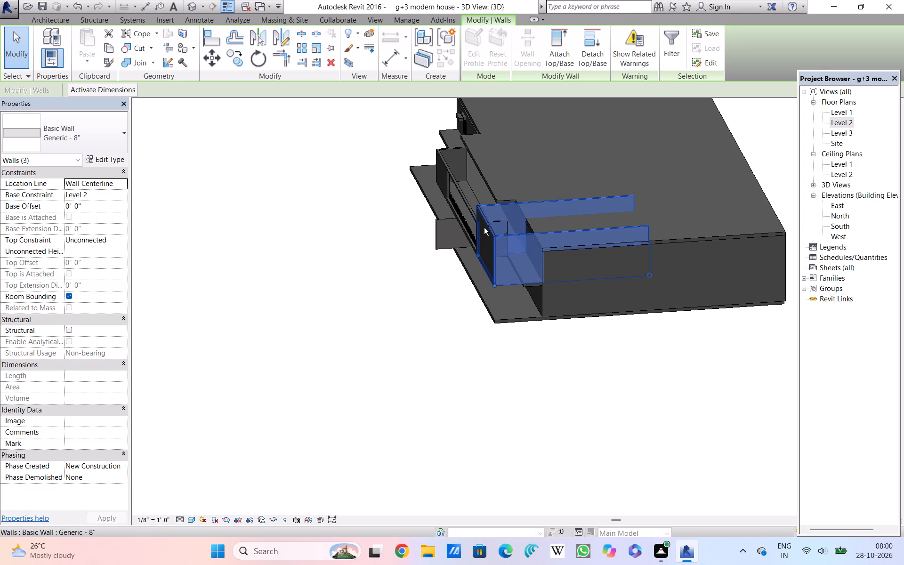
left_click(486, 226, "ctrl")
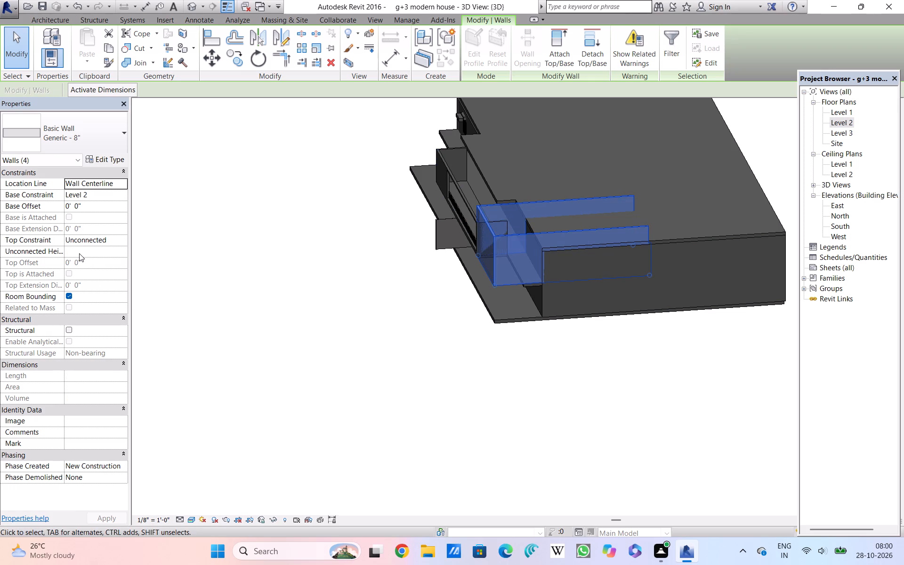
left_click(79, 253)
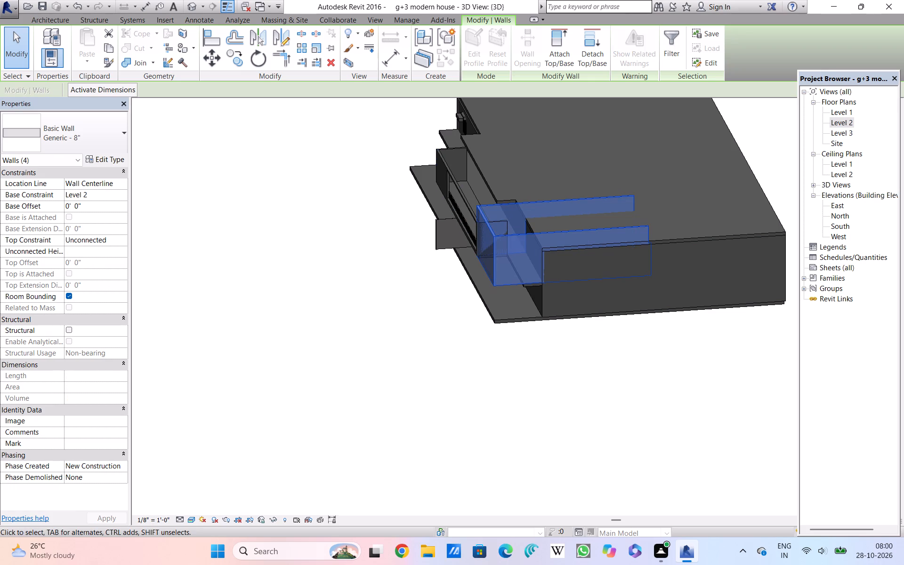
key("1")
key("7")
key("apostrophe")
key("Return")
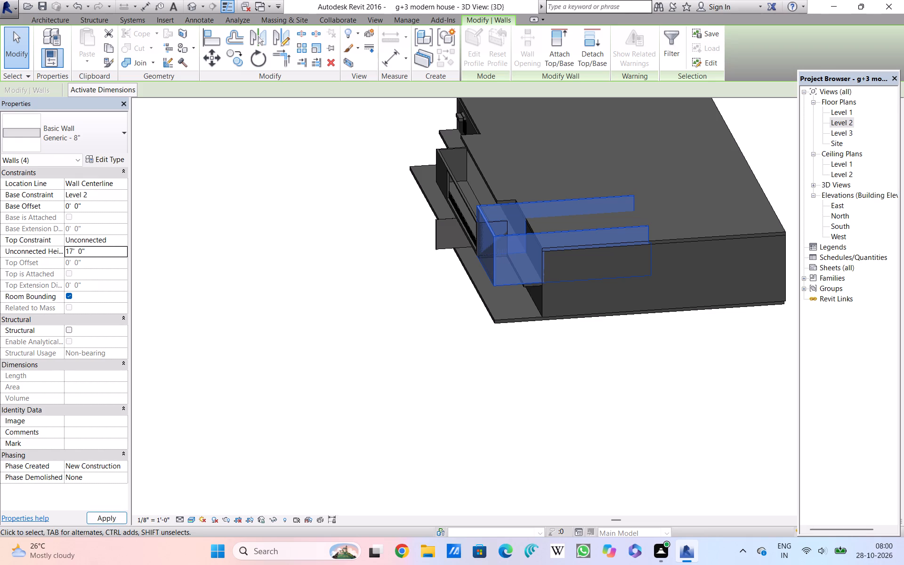
Set the unconnected height of the corner volume's four walls to 18' and clear the selection.
left_click(90, 249)
key("BackSpace")
key("BackSpace")
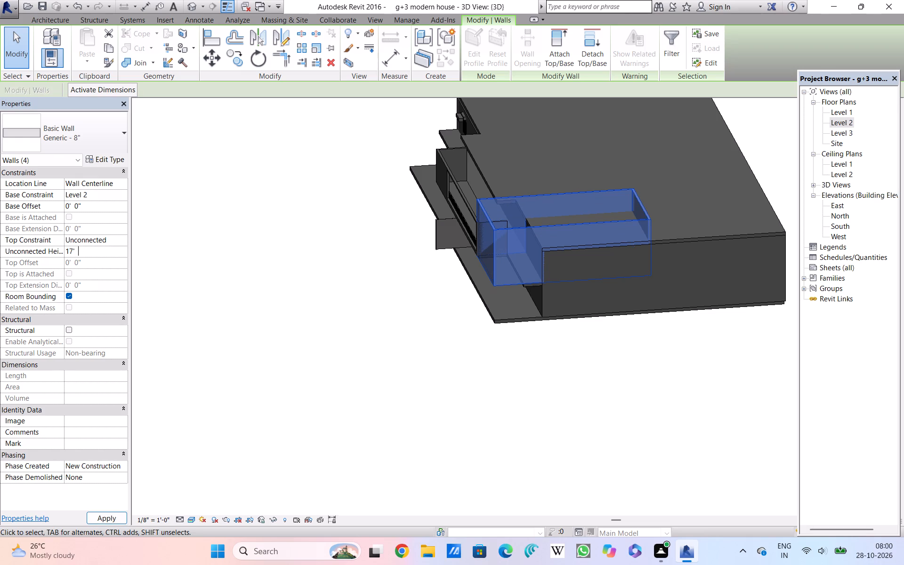
key("BackSpace")
key("BackSpace")
key("BackSpace")
key("BackSpace")
key("8")
key("apostrophe")
key("Return")
left_click(245, 294)
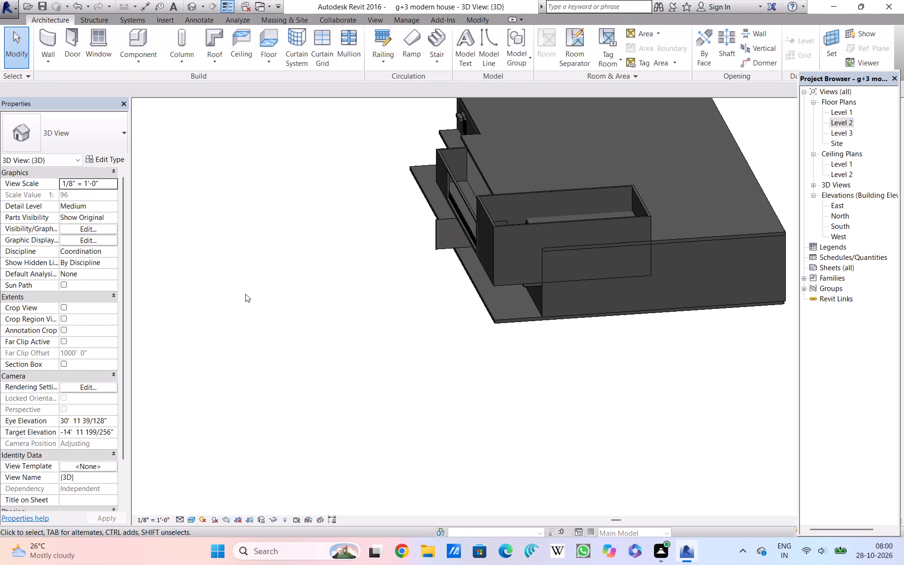
middle_click_drag(289, 312, 491, 316, "shift")
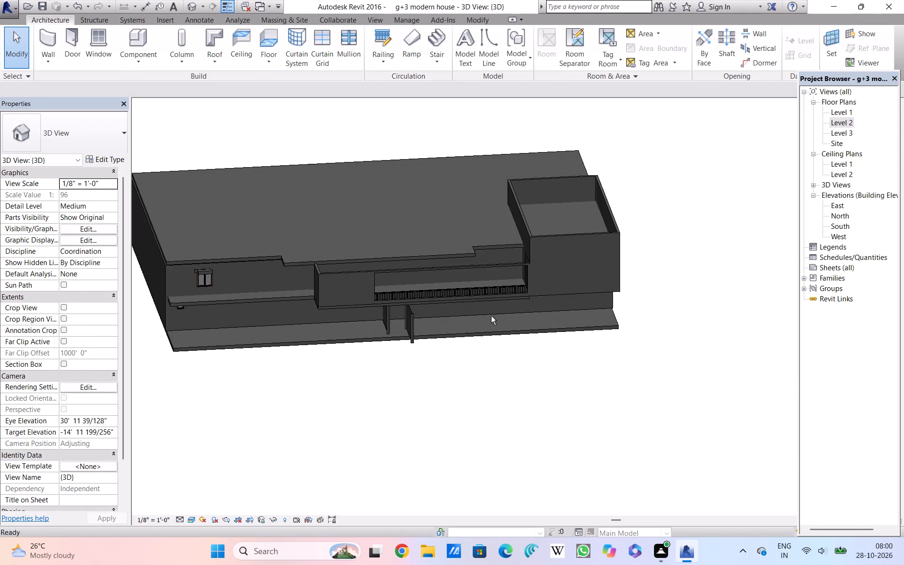
middle_click_drag(497, 385, 483, 347, "shift")
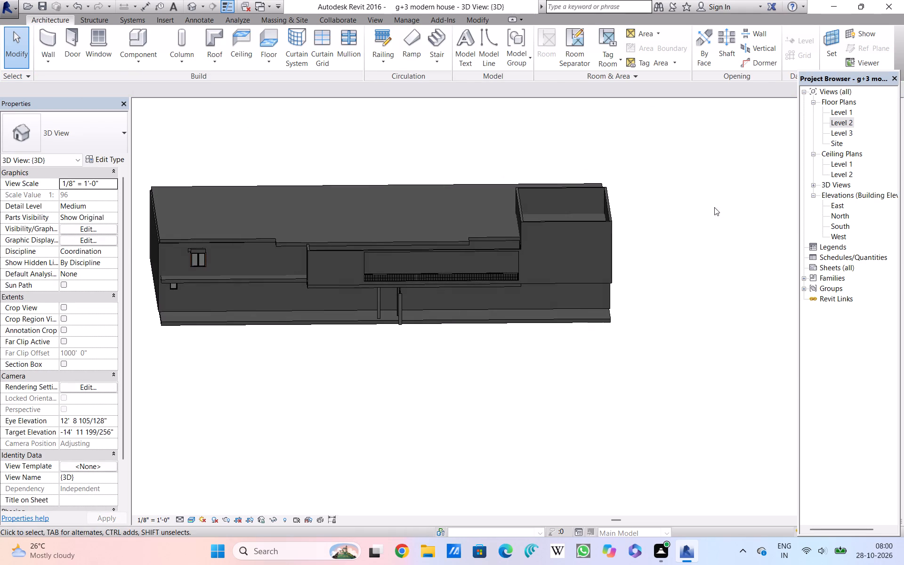
Open the Level 3 floor plan.
left_click(847, 132)
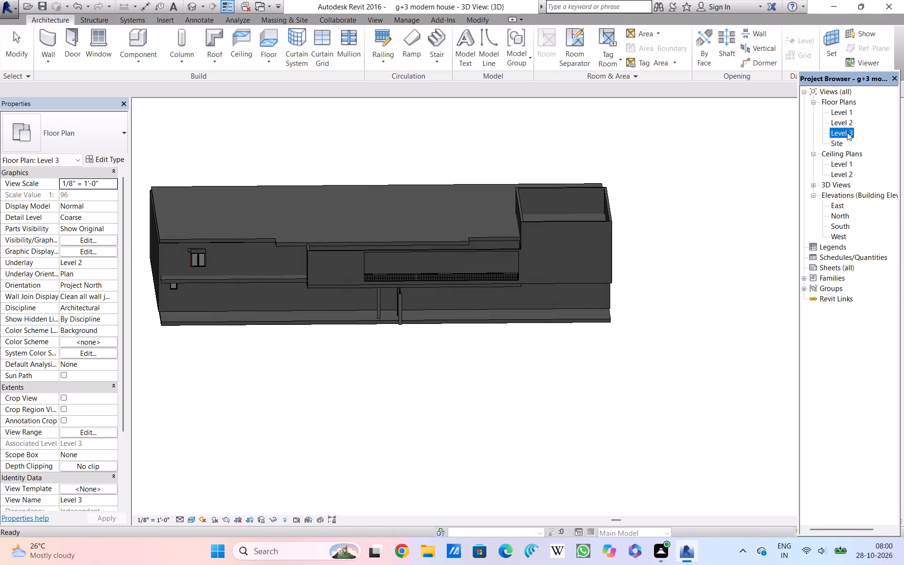
left_click(847, 132)
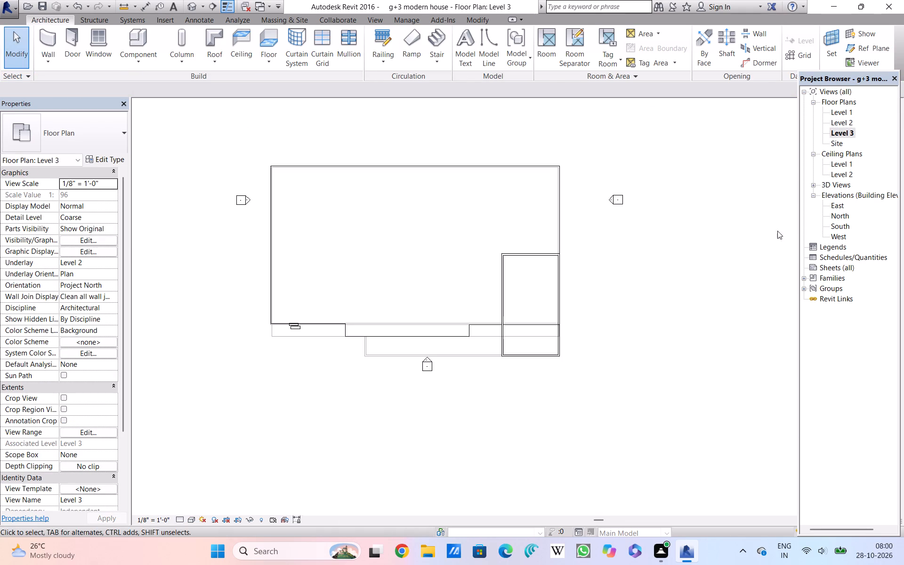
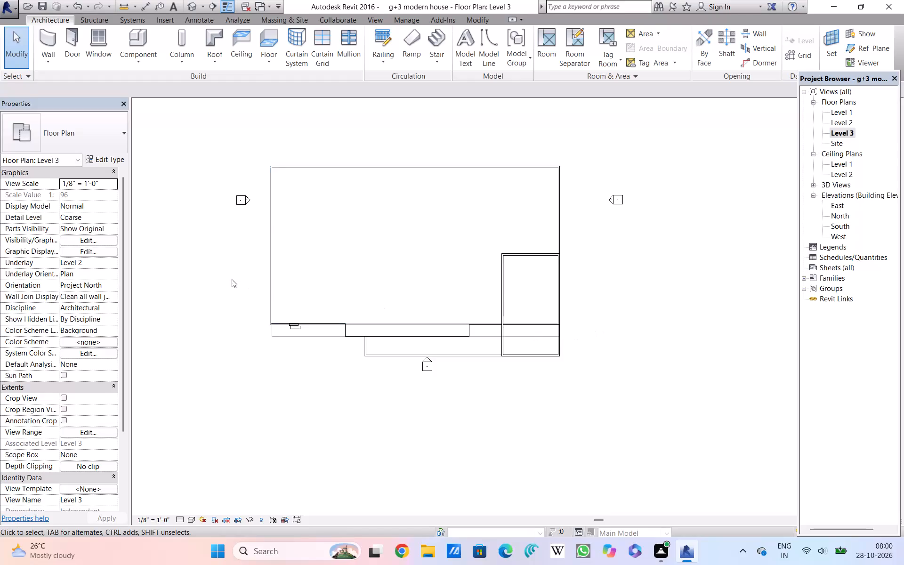
Create a Generic - 12" floor on Level 3 with an 8' height offset, sketched as a rectangle matching the outline of the front corner block.
left_click(268, 39)
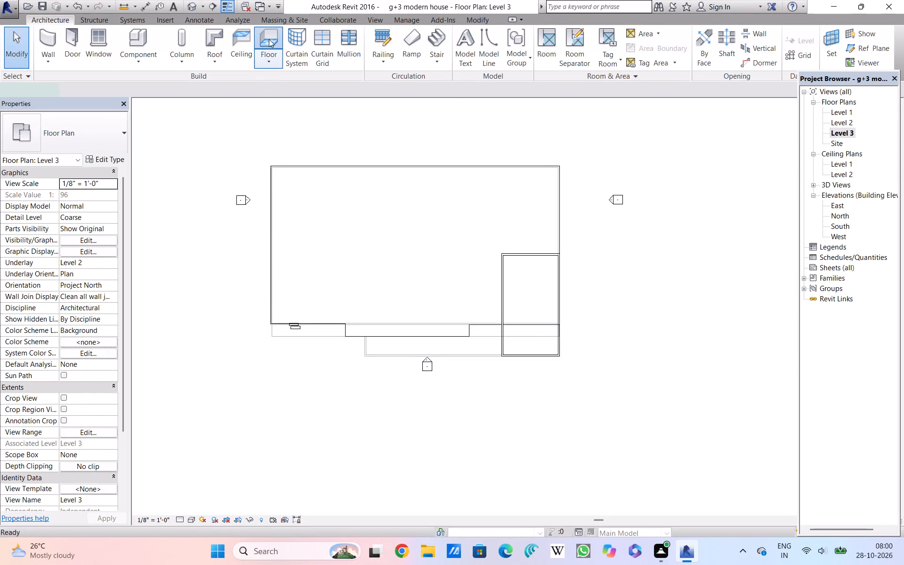
left_click(82, 194)
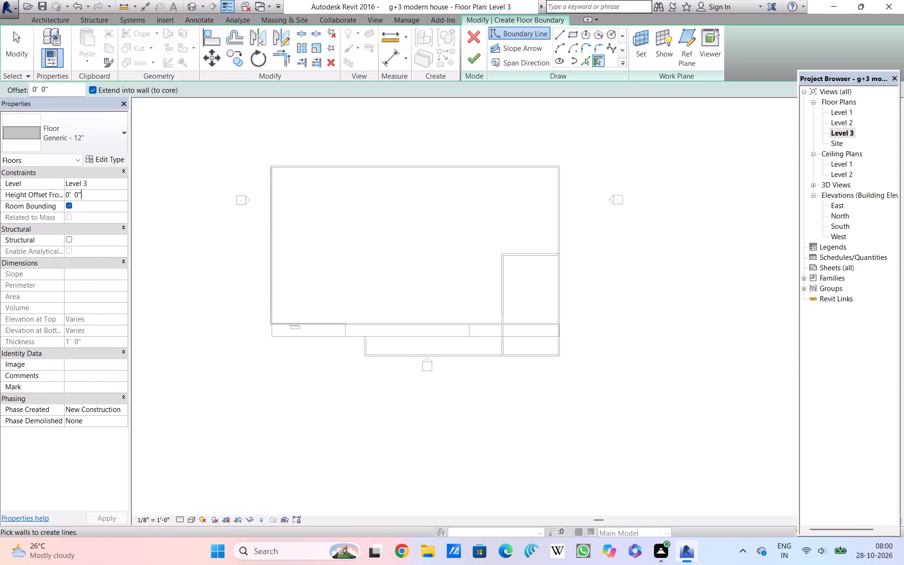
left_click_drag(82, 194, 54, 194)
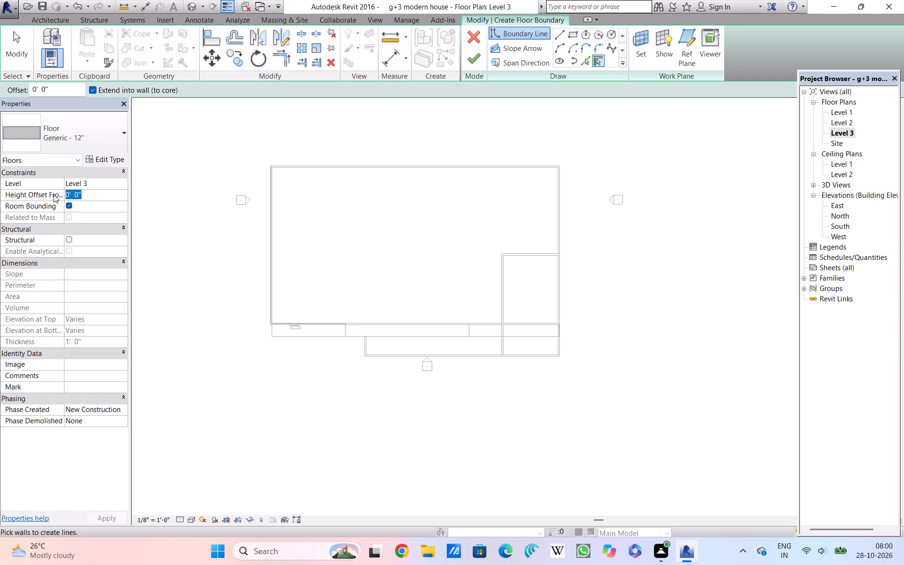
key("BackSpace")
type("8'")
key("Return")
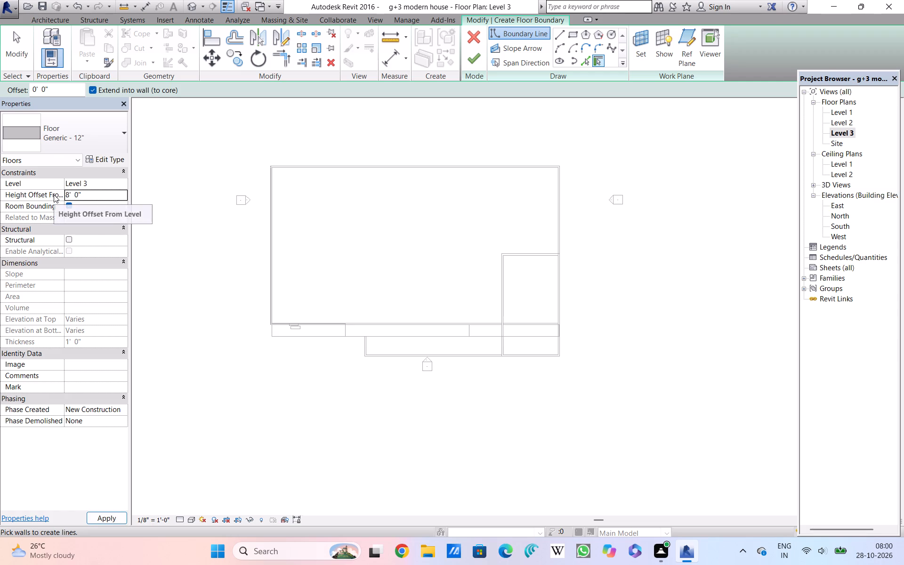
left_click(573, 33)
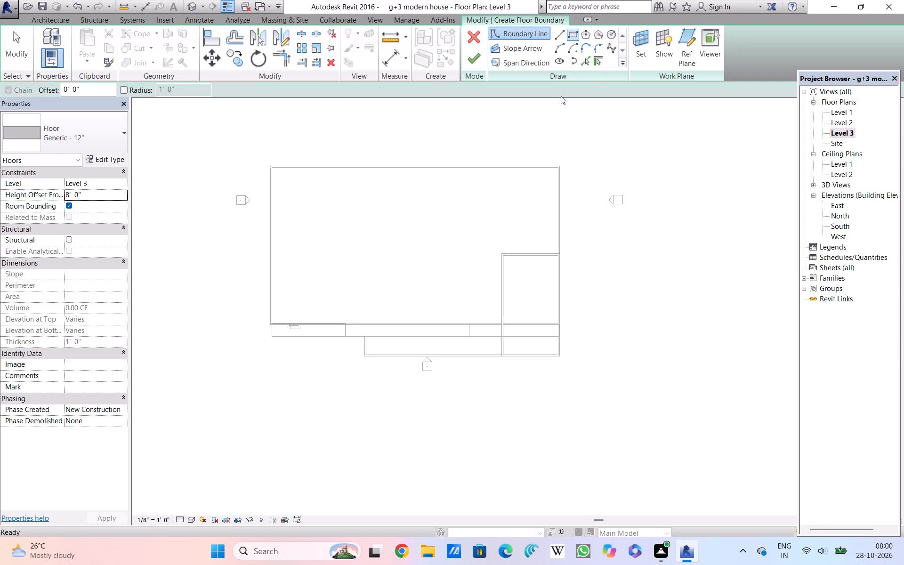
left_click(501, 254)
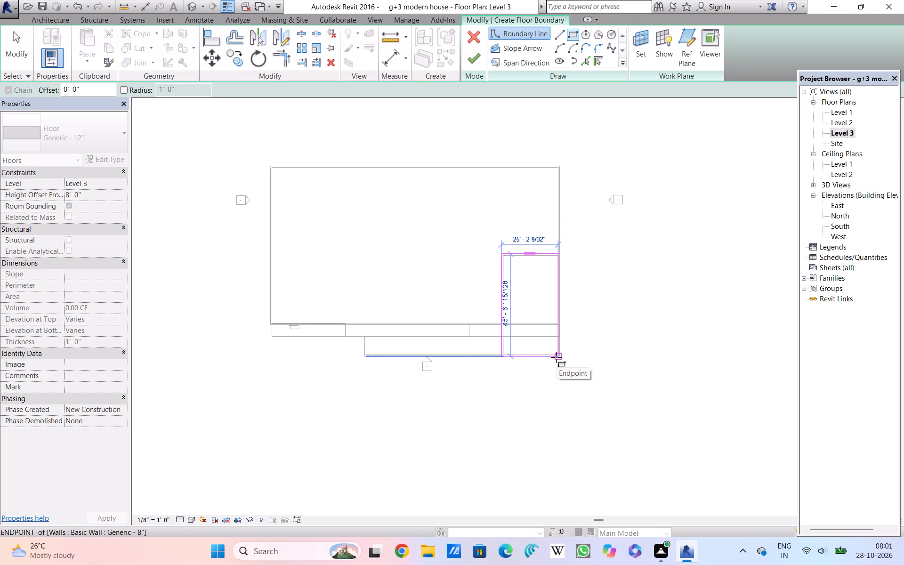
left_click(556, 357)
left_click(475, 60)
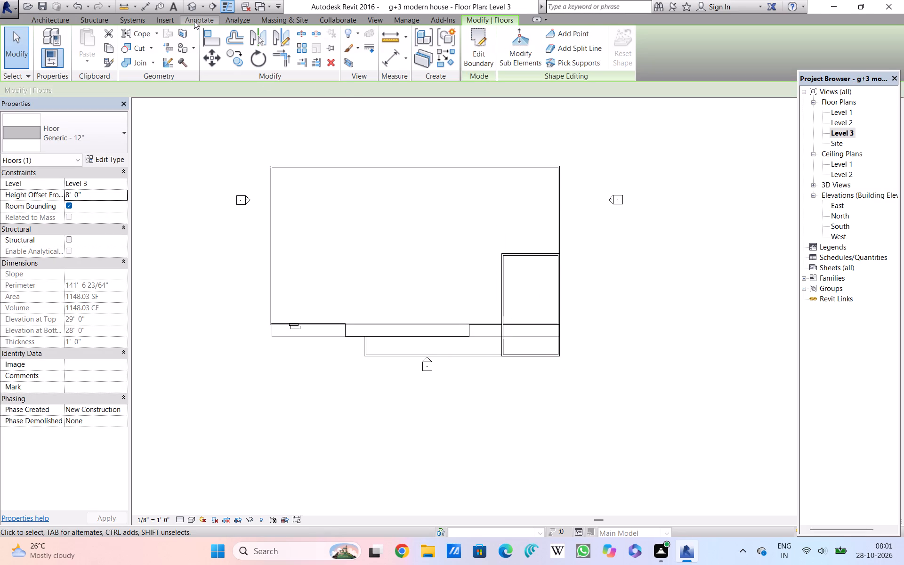
Open the default 3D view and orbit to a lower view of the house front.
left_click(192, 1)
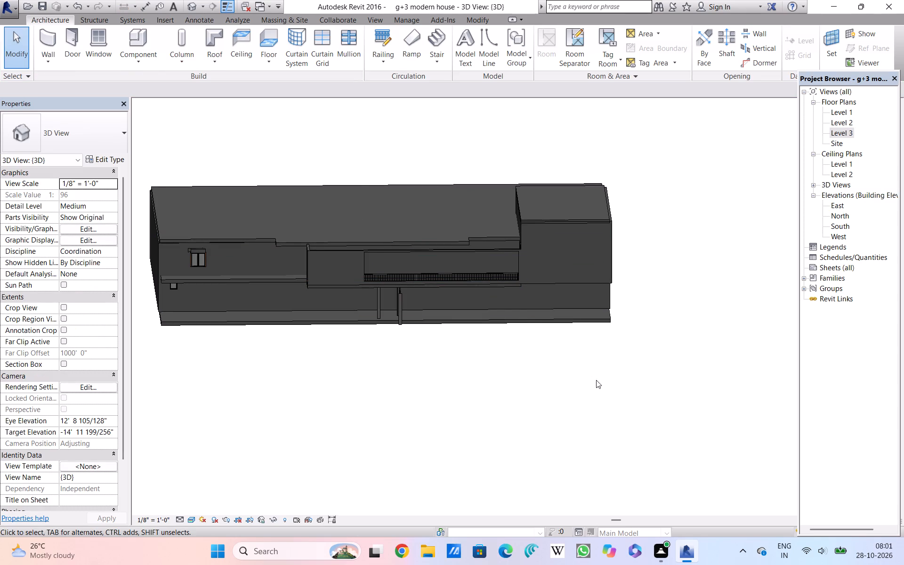
middle_click_drag(626, 392, 623, 355)
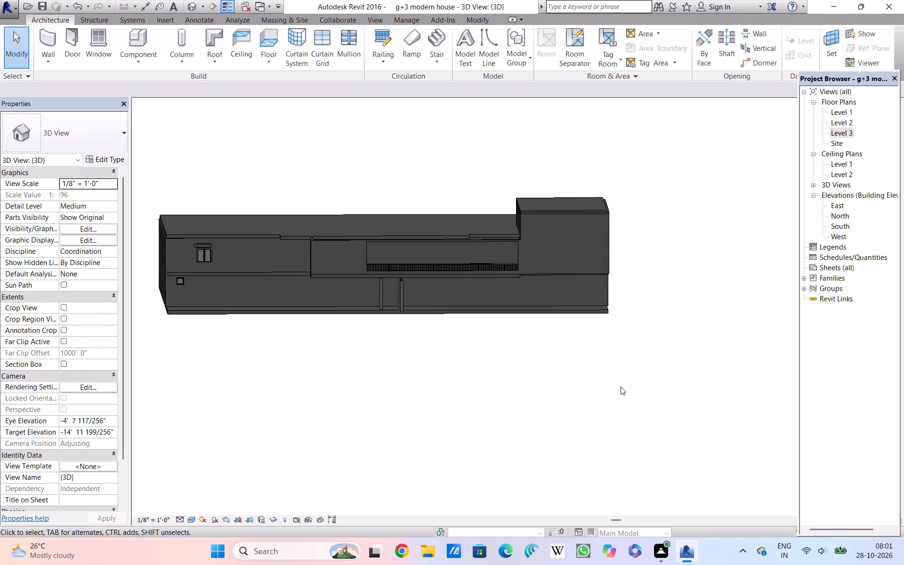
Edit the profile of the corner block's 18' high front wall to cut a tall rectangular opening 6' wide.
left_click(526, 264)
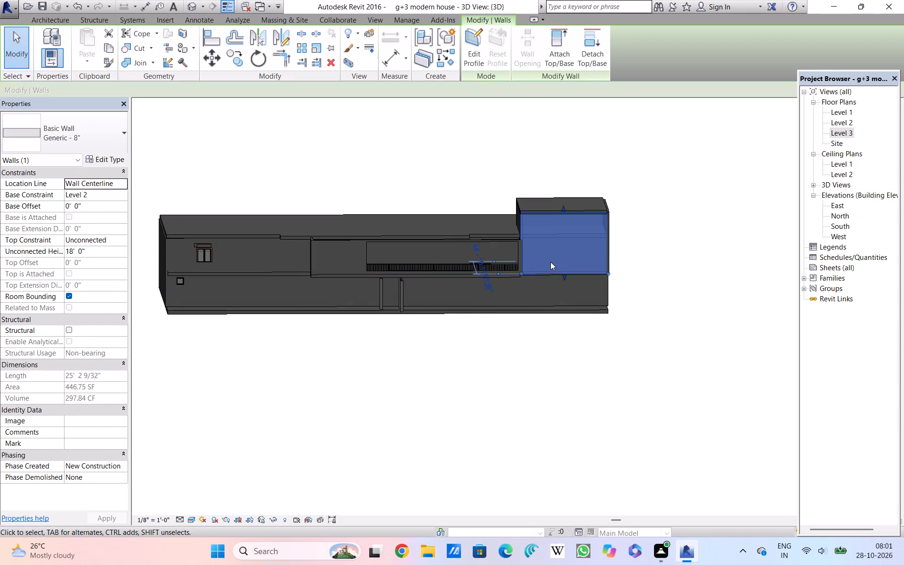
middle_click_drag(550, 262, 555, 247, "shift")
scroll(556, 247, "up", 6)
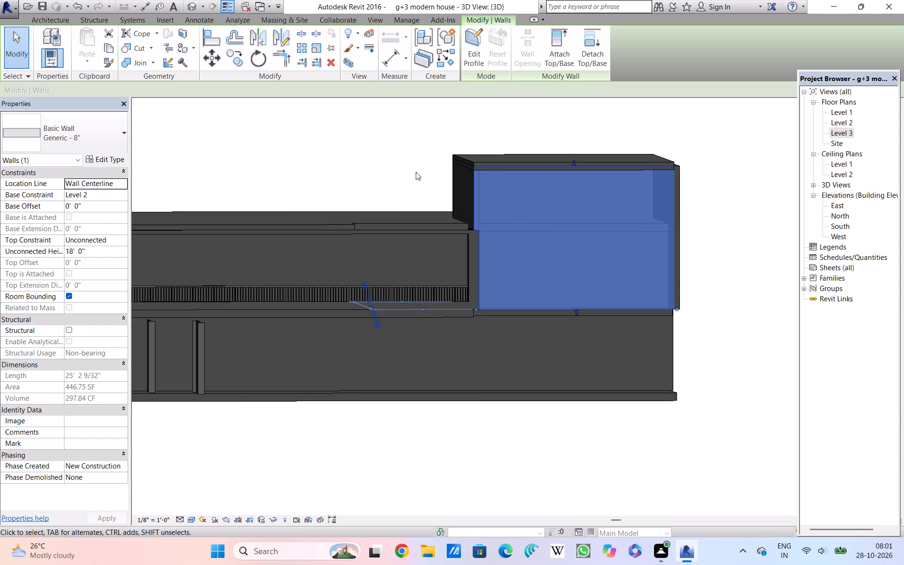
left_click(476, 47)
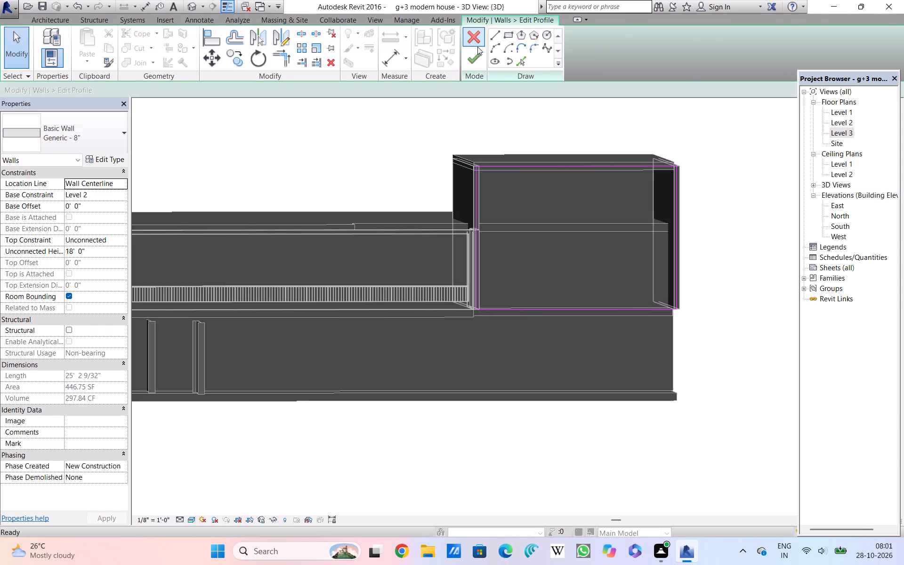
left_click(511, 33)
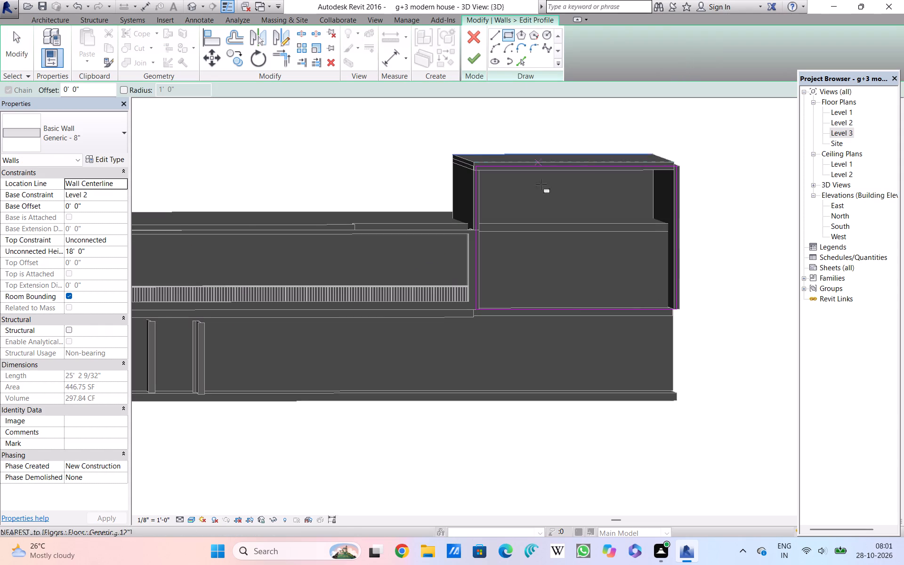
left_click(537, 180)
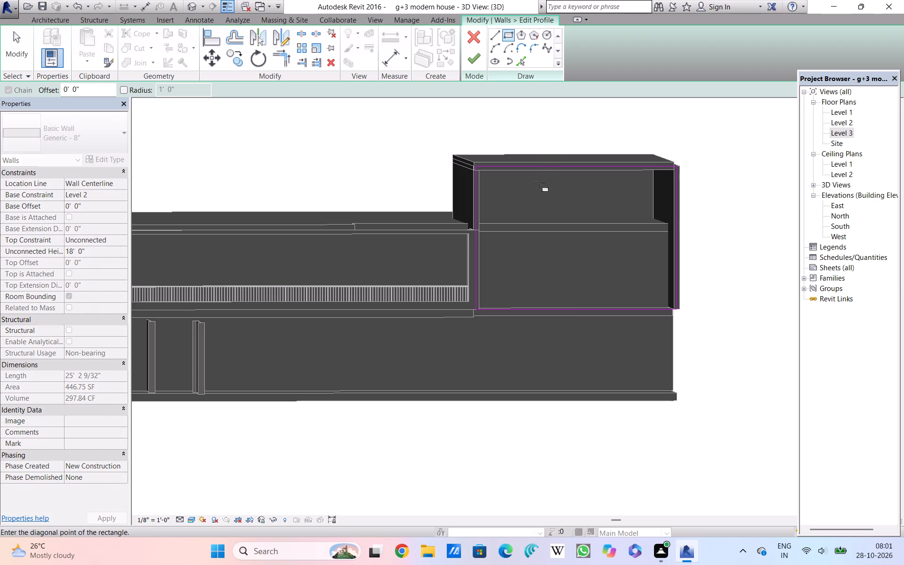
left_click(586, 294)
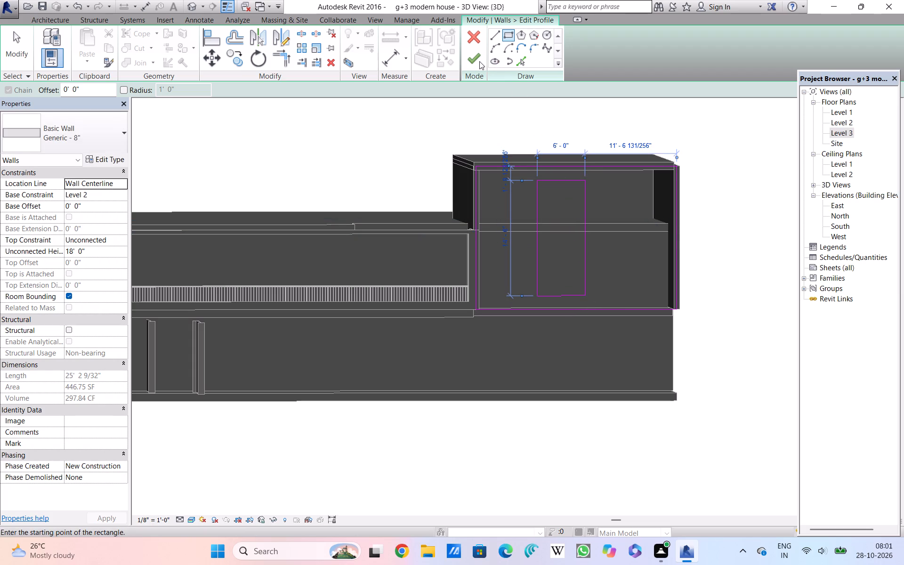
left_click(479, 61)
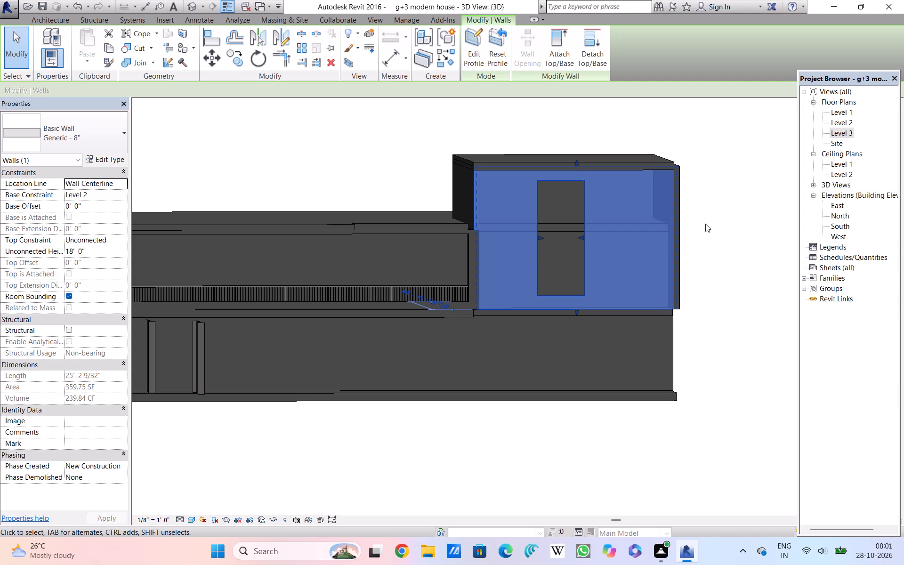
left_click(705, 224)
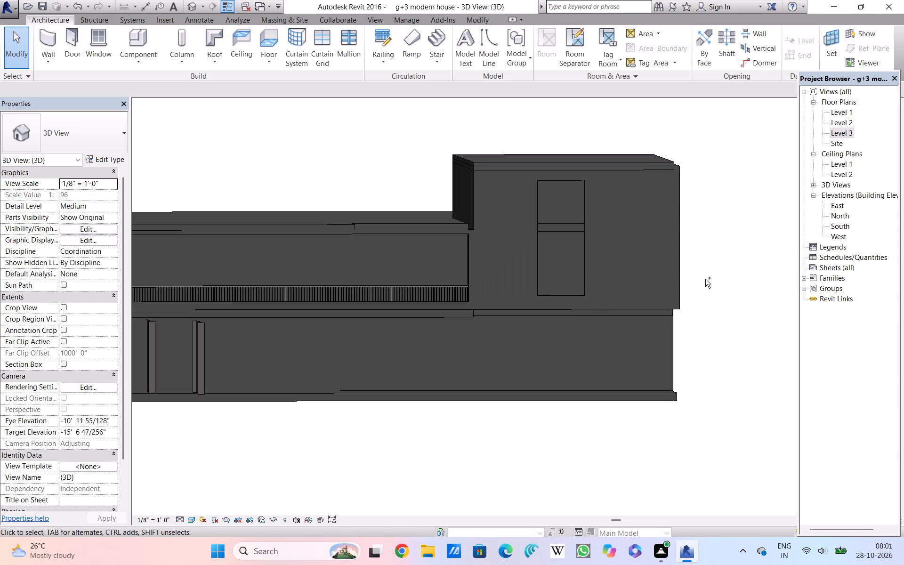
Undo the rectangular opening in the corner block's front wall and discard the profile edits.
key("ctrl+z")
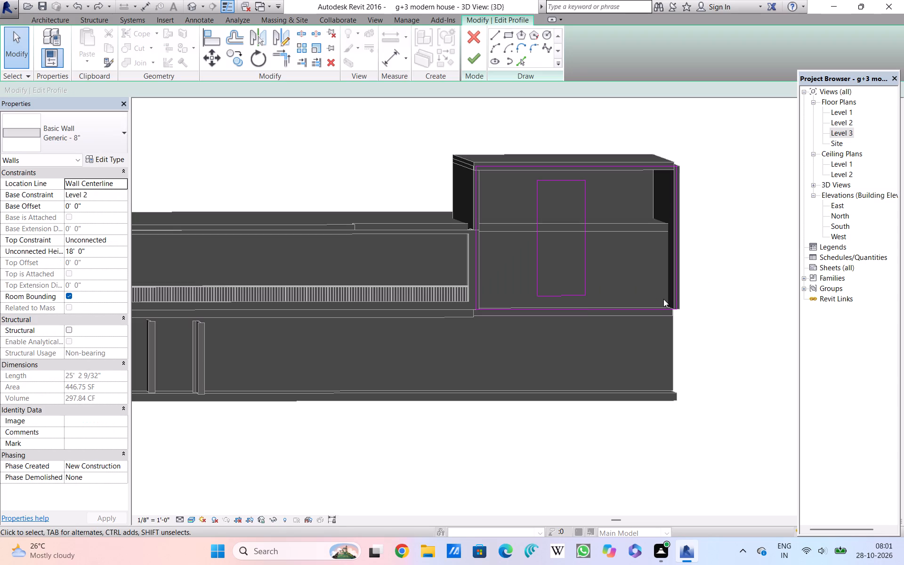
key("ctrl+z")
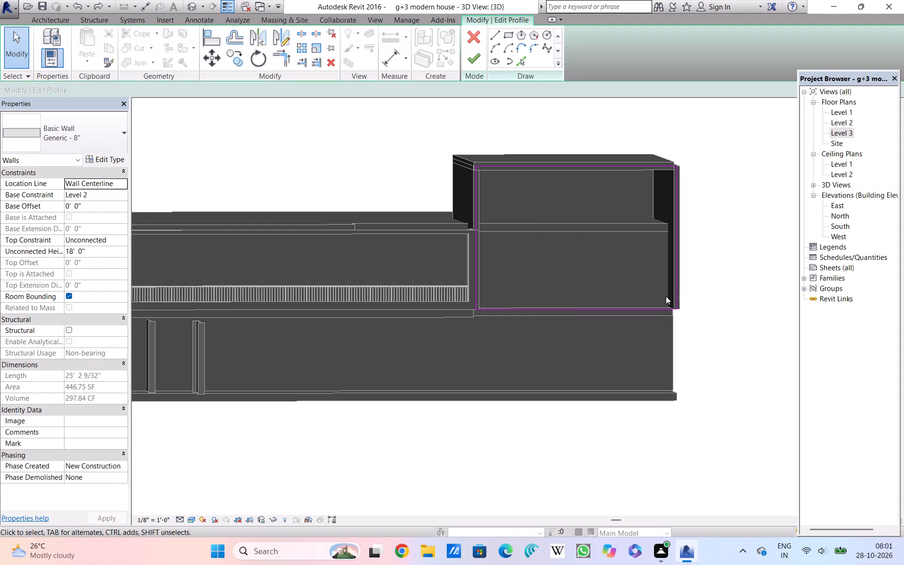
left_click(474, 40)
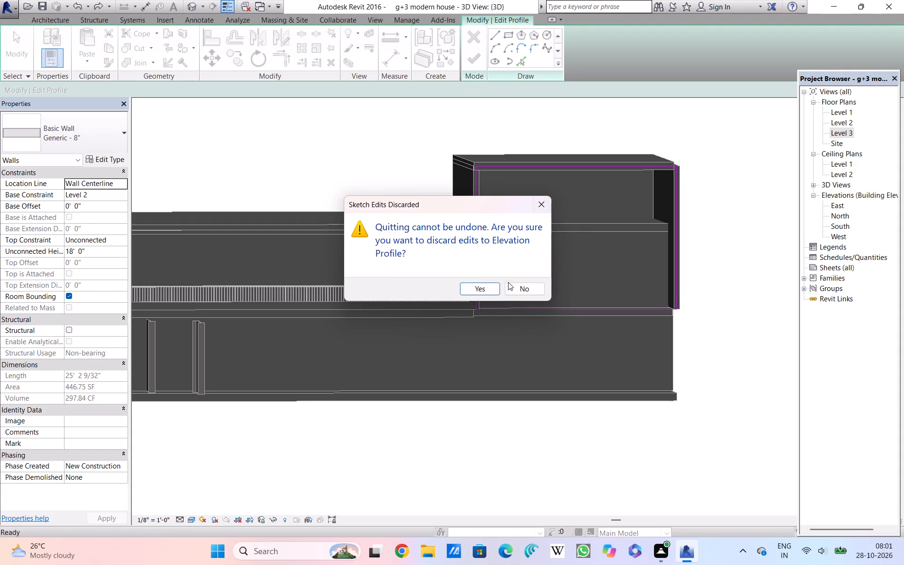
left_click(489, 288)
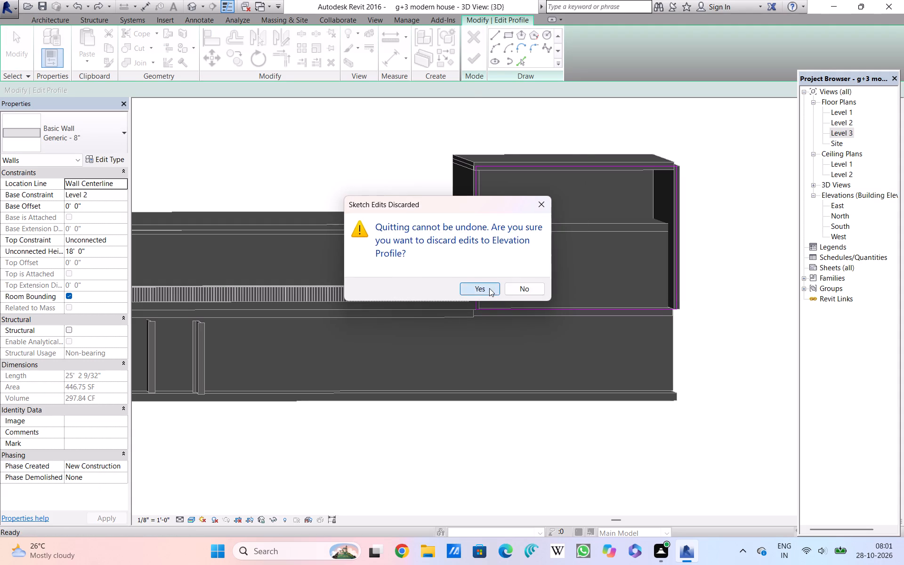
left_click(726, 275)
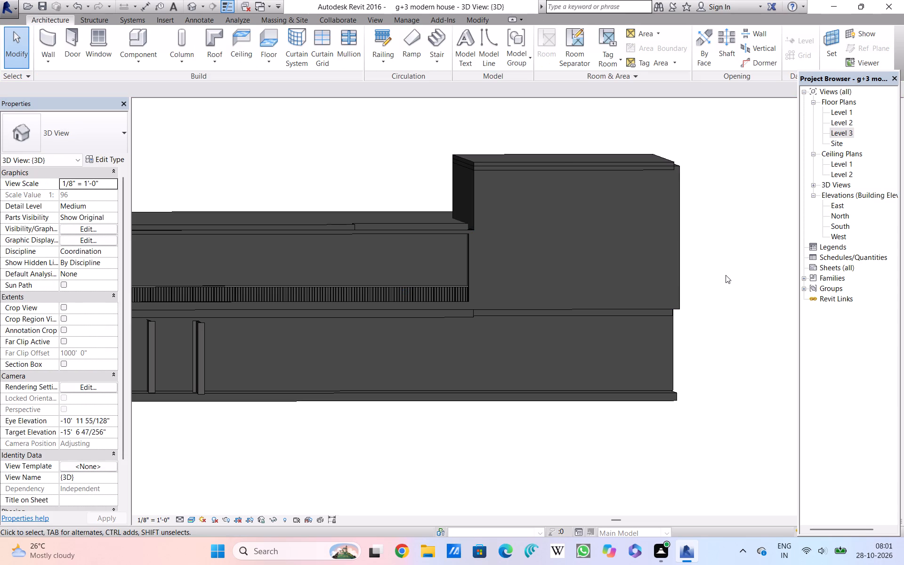
Place two vertically stacked Casement Dbl with Trim 48" x 48" windows in the corner block's front wall, about 11' 6" from its balcony-side edge.
left_click(88, 41)
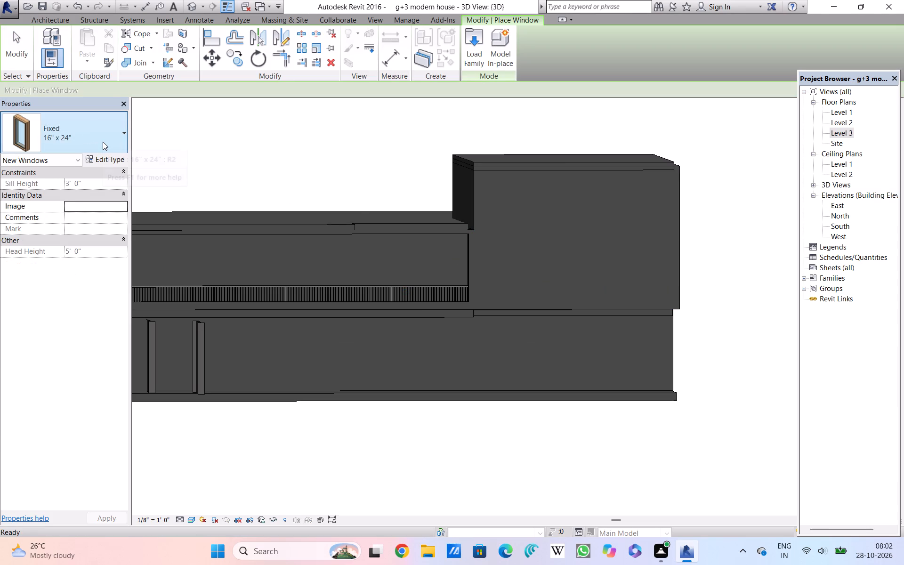
left_click(103, 142)
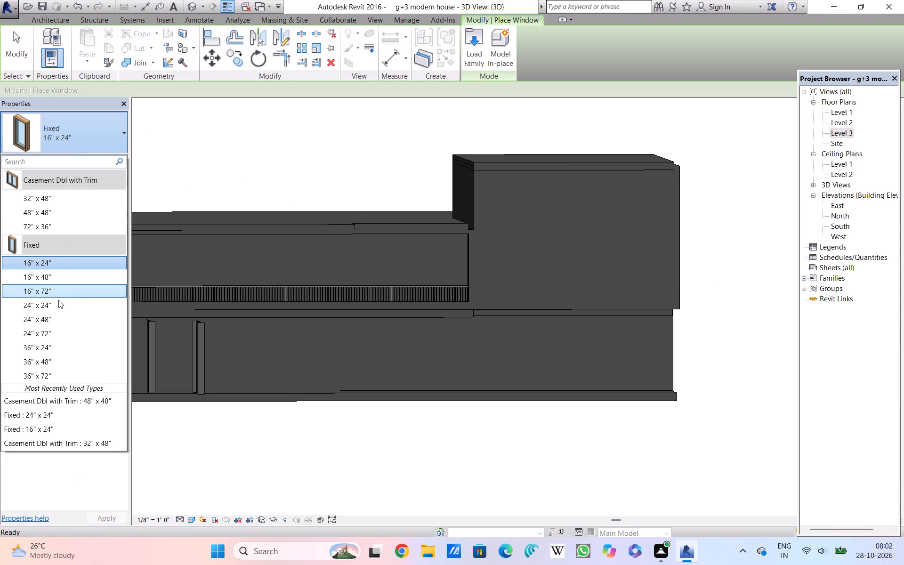
left_click(34, 221)
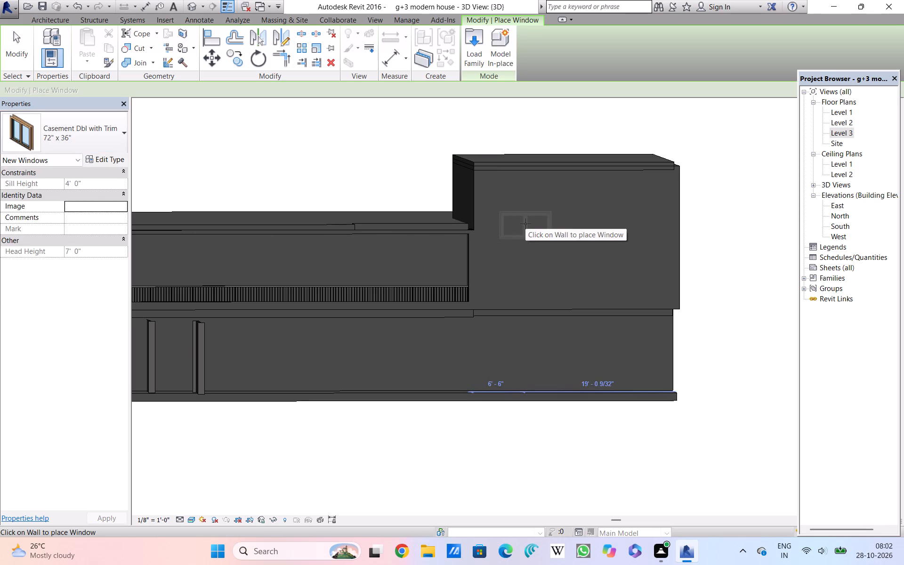
double_click(45, 131)
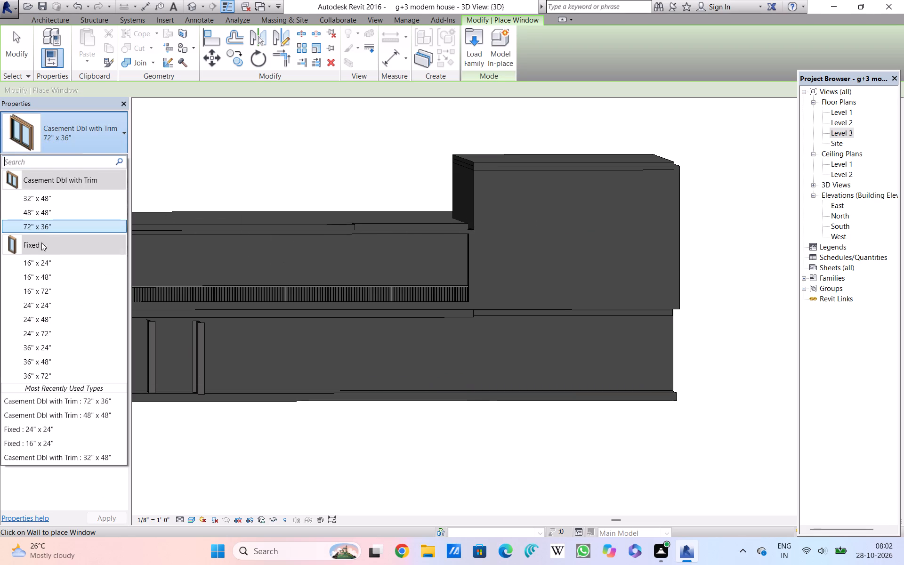
left_click(40, 210)
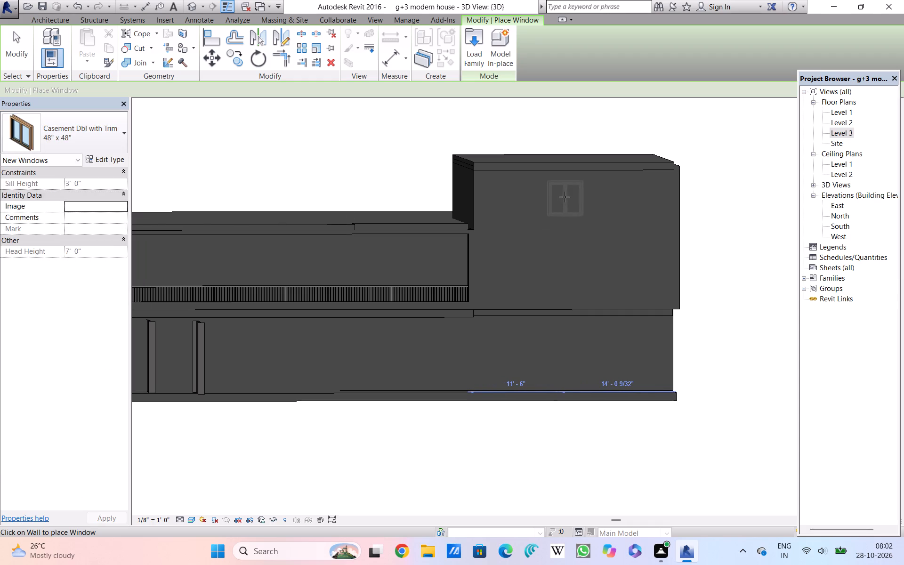
left_click(565, 196)
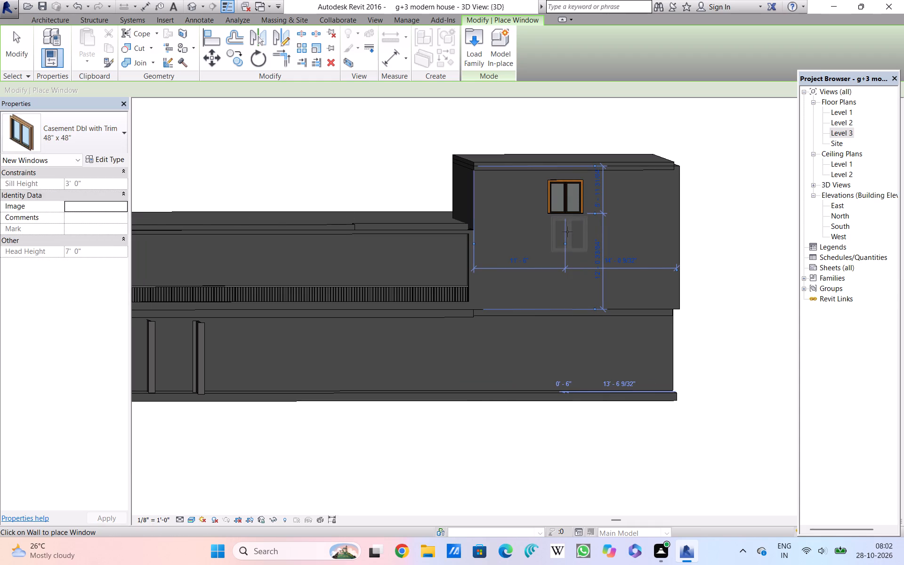
scroll(566, 229, "up", 9)
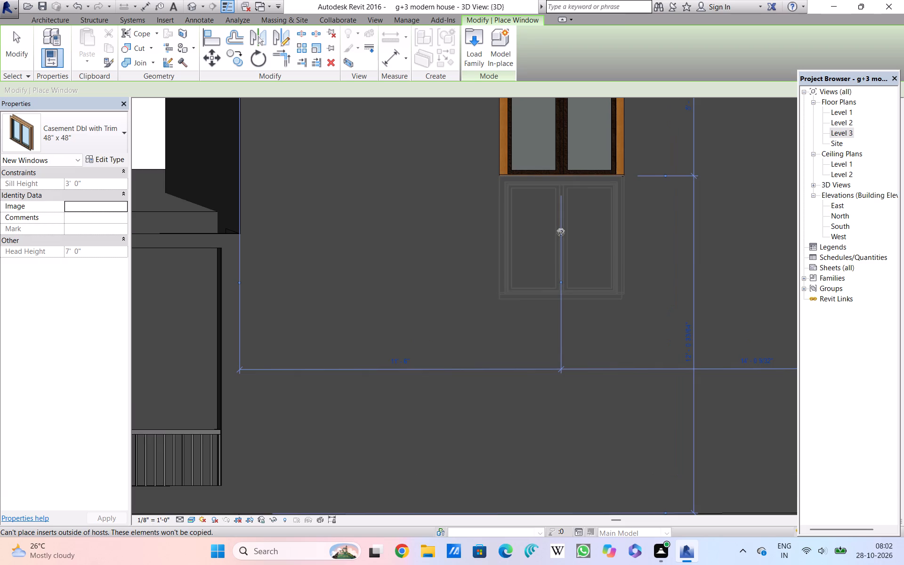
left_click(561, 232)
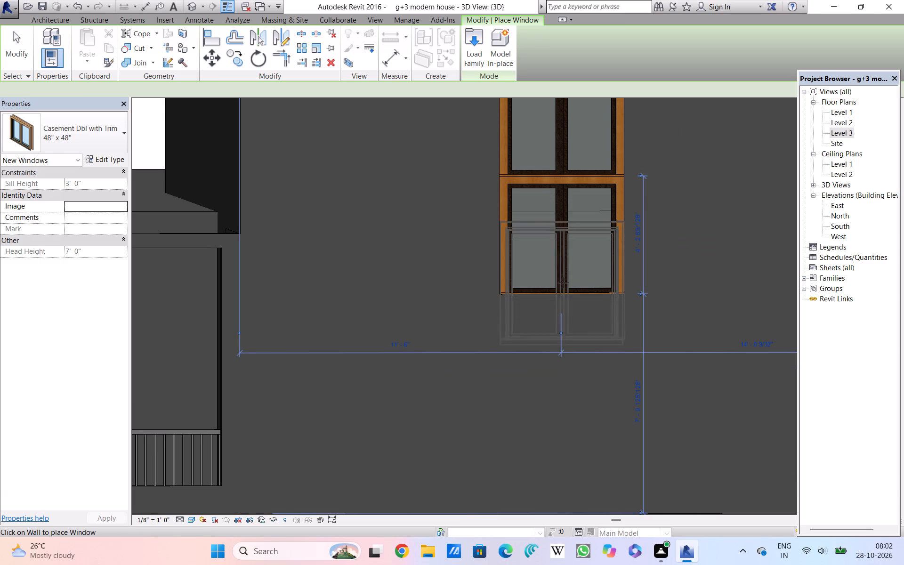
Place a third Casement Dbl with Trim 48" x 48" window directly below the two stacked ones, sill about 3' 7" above Level 2.
scroll(565, 294, "down", 6)
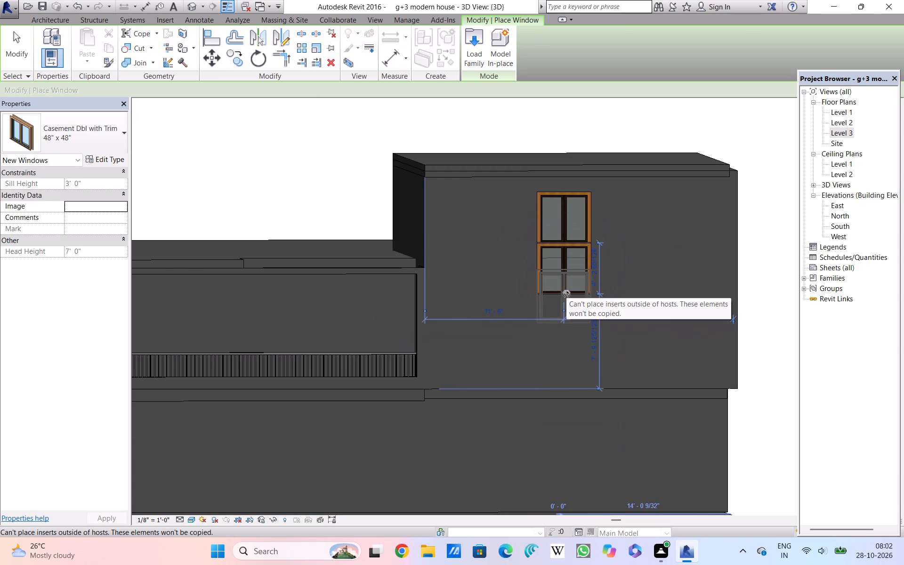
left_click(62, 146)
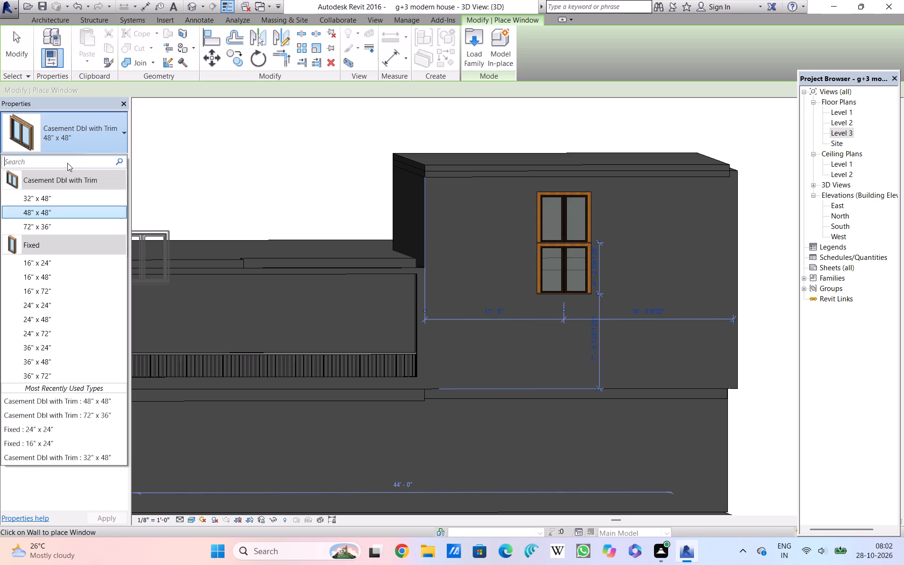
left_click(49, 202)
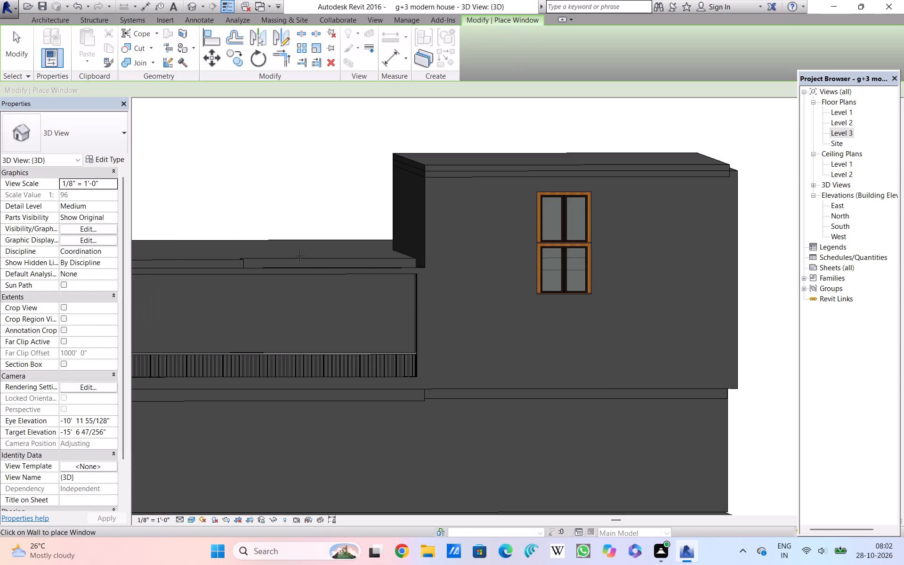
scroll(557, 321, "up", 3)
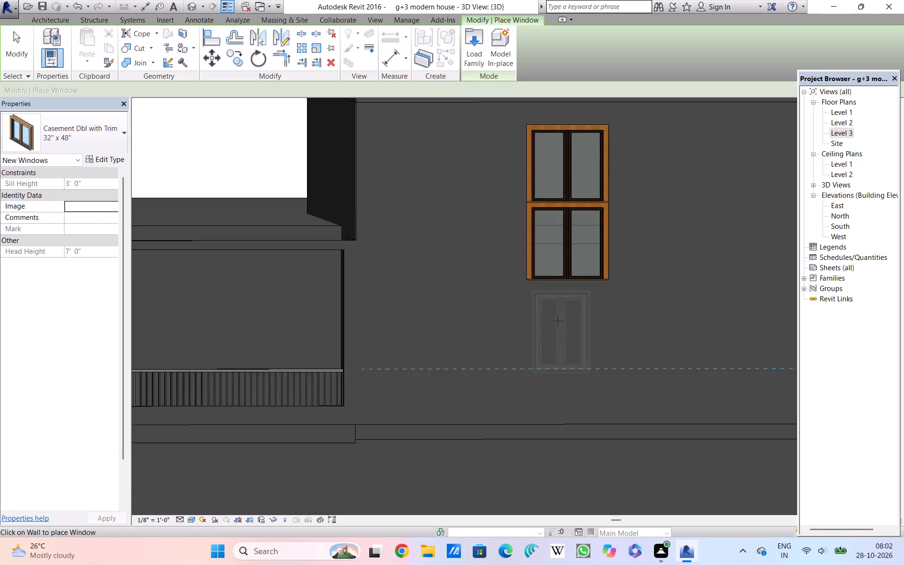
scroll(557, 321, "up", 1)
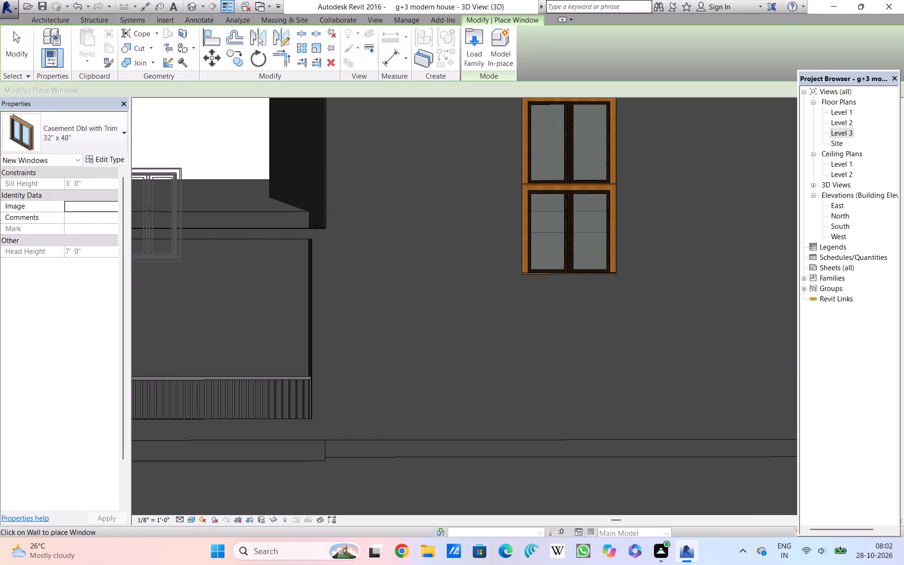
left_click(73, 131)
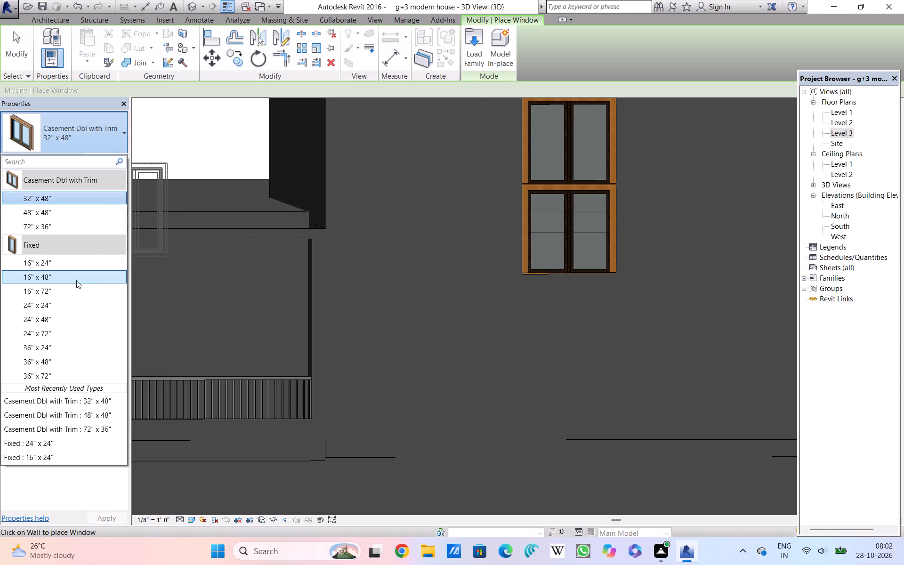
left_click(44, 214)
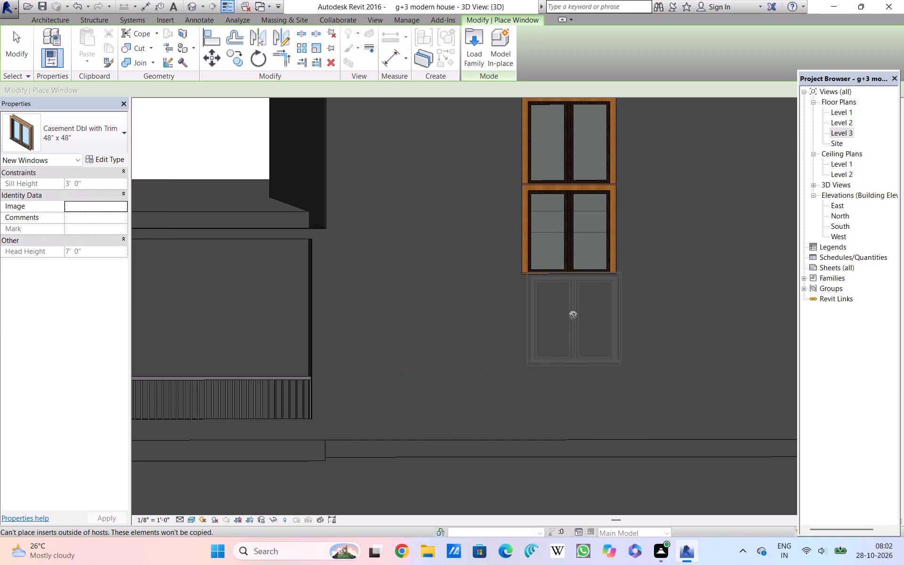
middle_click_drag(573, 315, 556, 238)
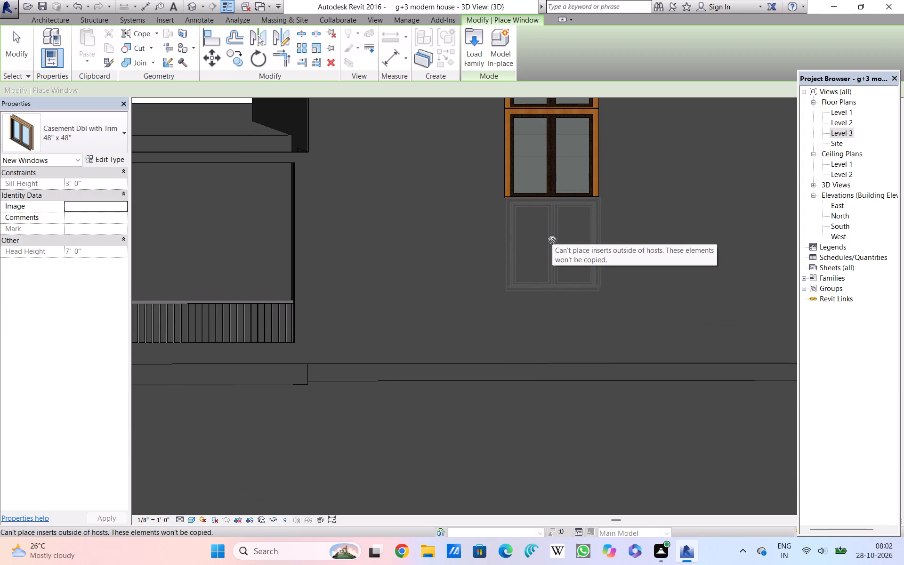
double_click(552, 240)
scroll(565, 258, "down", 5)
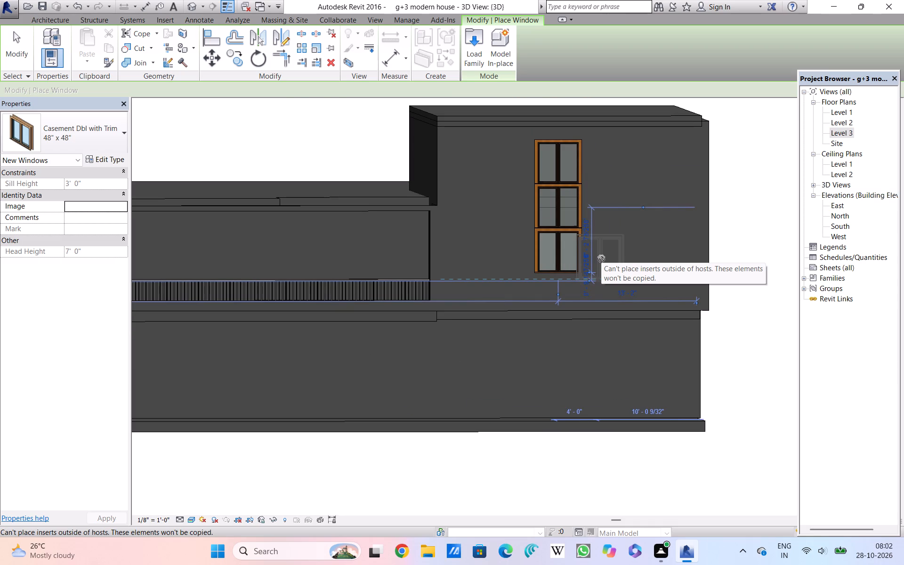
key("Escape")
key("Escape")
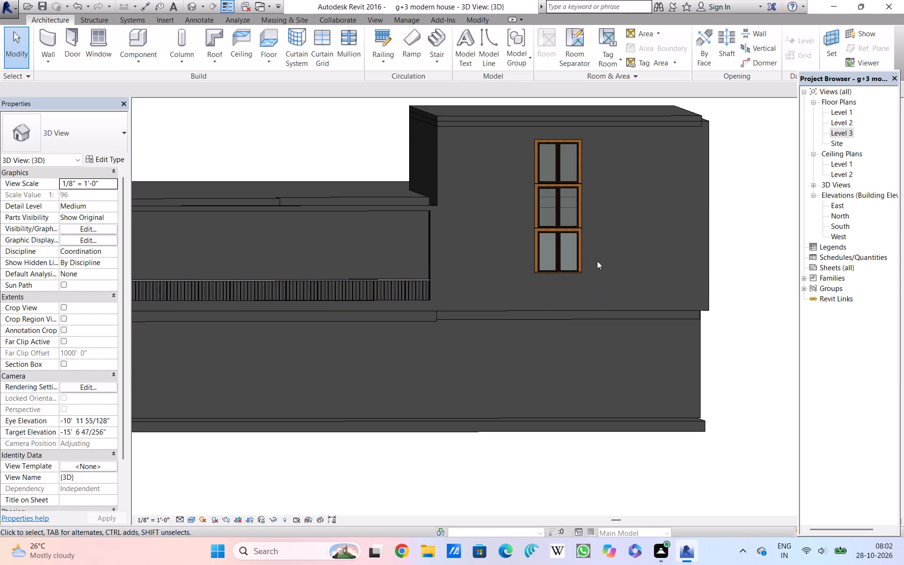
Set the sash material of the three stacked windows' 48" x 48" type to Glass, Clear Glazing.
left_click(574, 265)
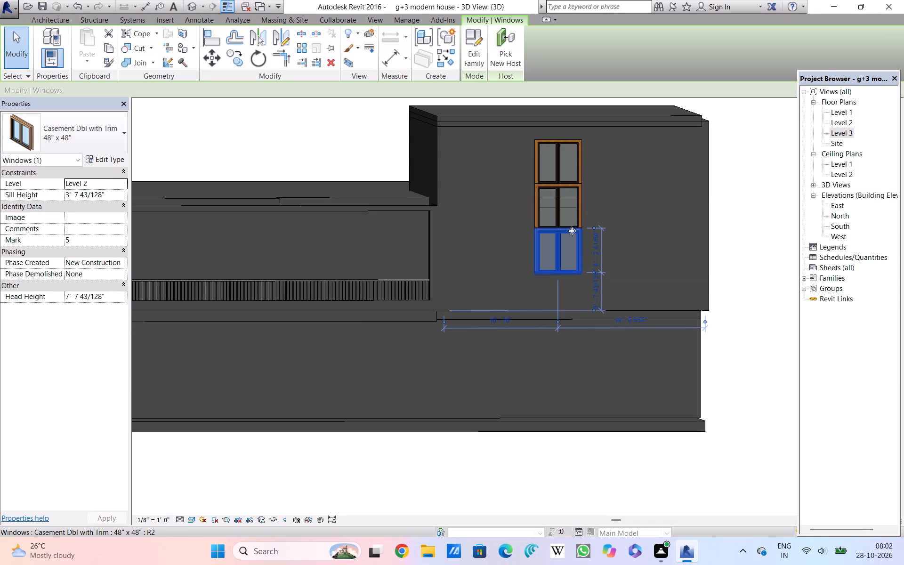
left_click(581, 218, "ctrl")
left_click(578, 175, "ctrl")
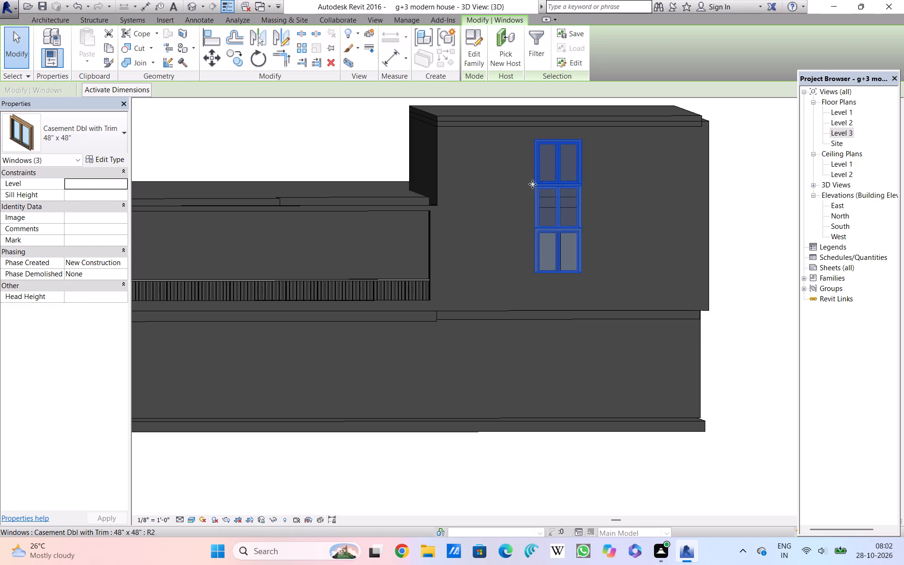
left_click(90, 155)
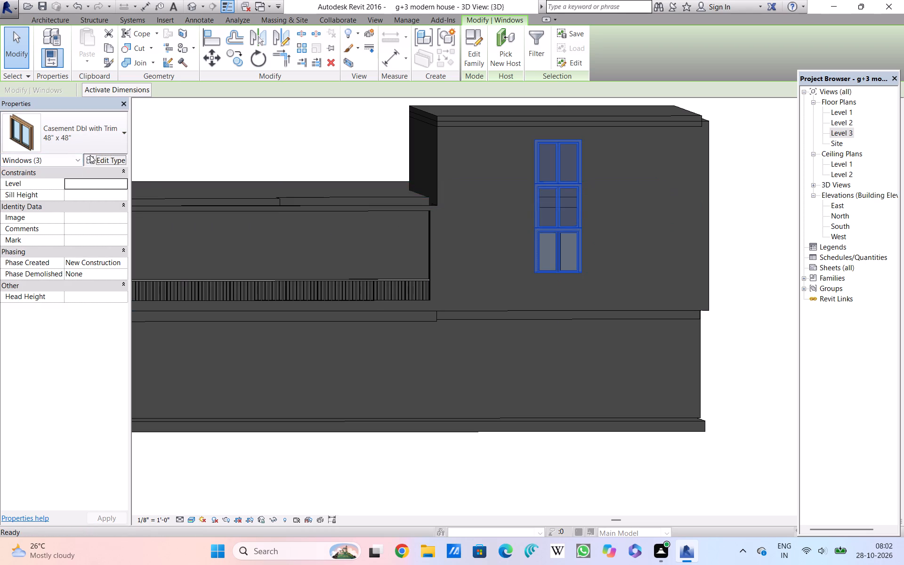
left_click(484, 266)
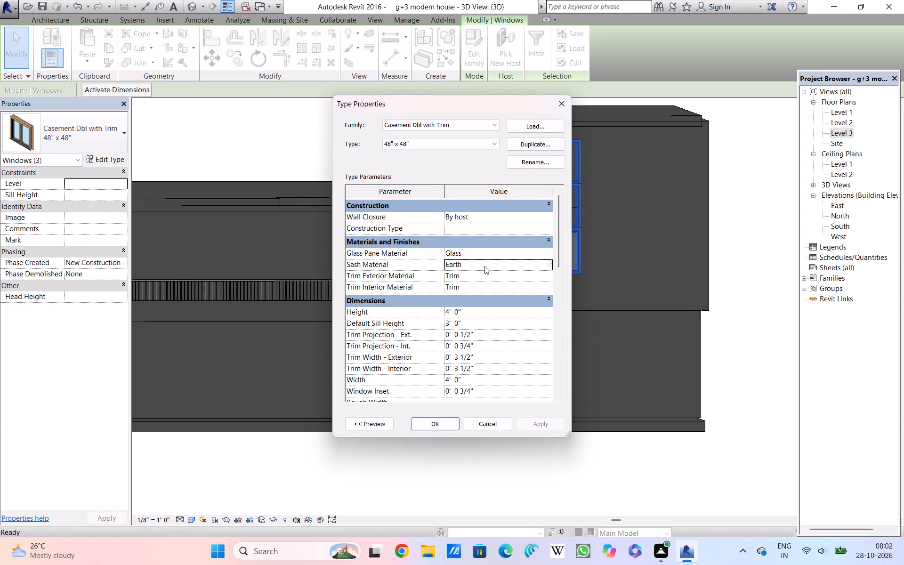
left_click(549, 266)
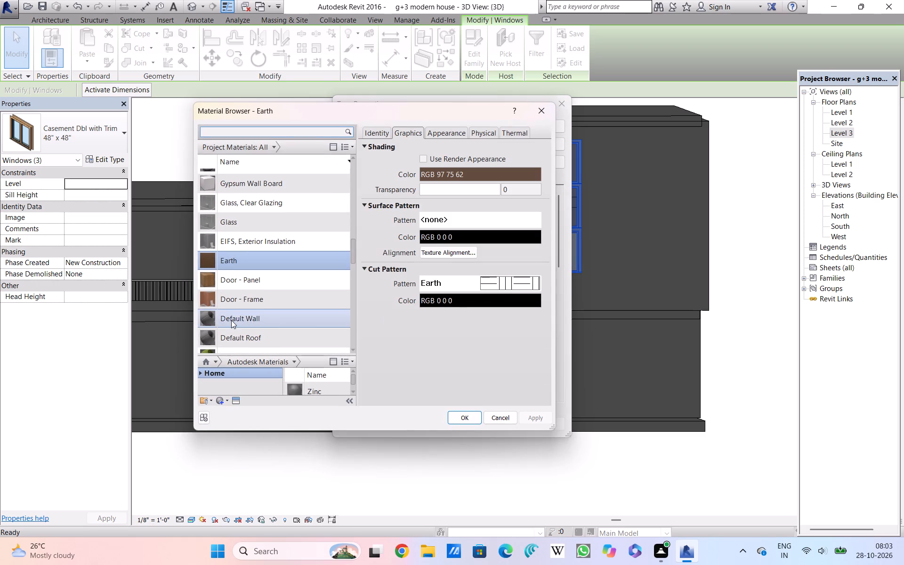
left_click(234, 203)
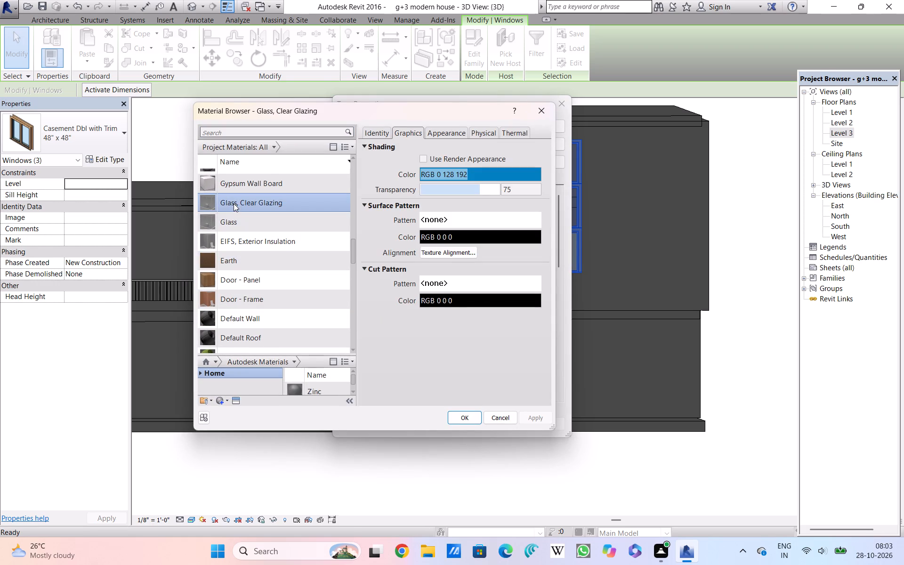
left_click(463, 415)
left_click(527, 432)
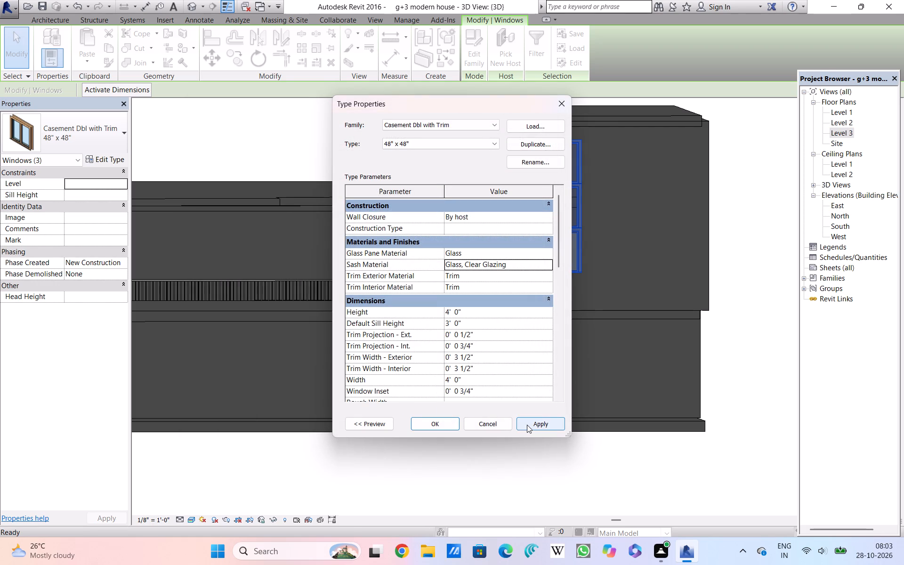
left_click(527, 425)
left_click(440, 422)
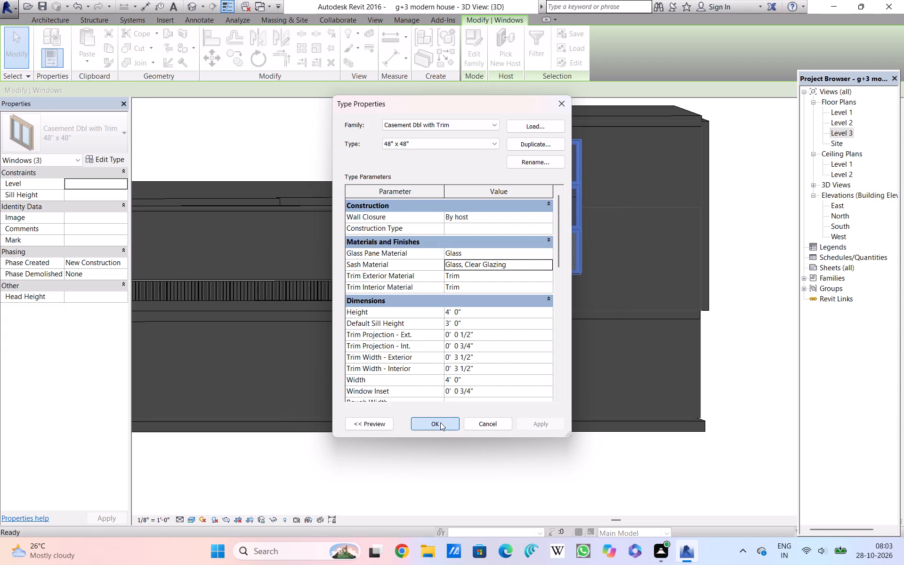
left_click(489, 467)
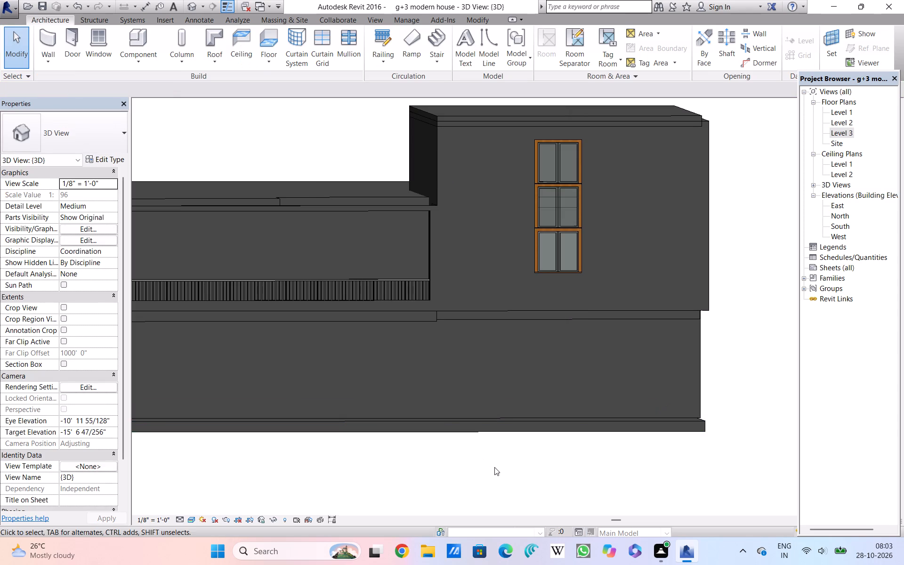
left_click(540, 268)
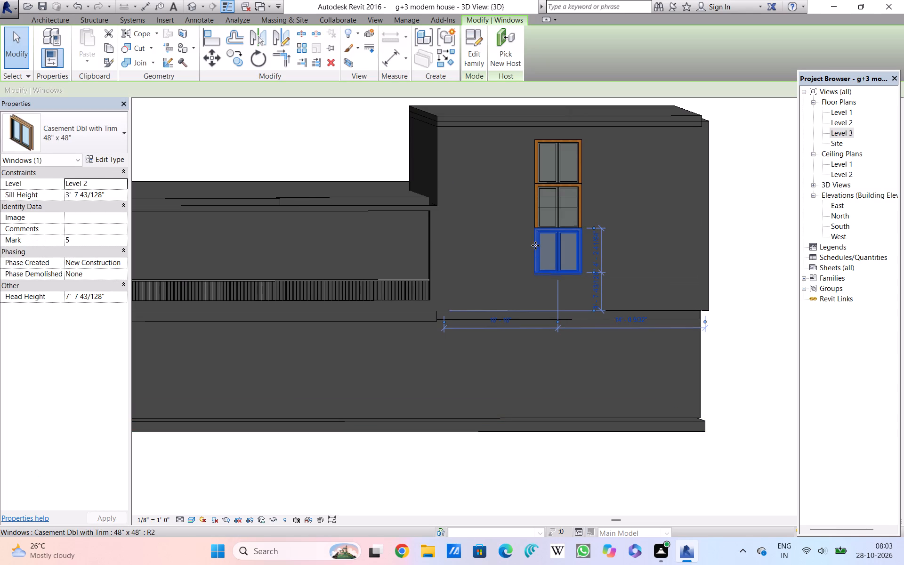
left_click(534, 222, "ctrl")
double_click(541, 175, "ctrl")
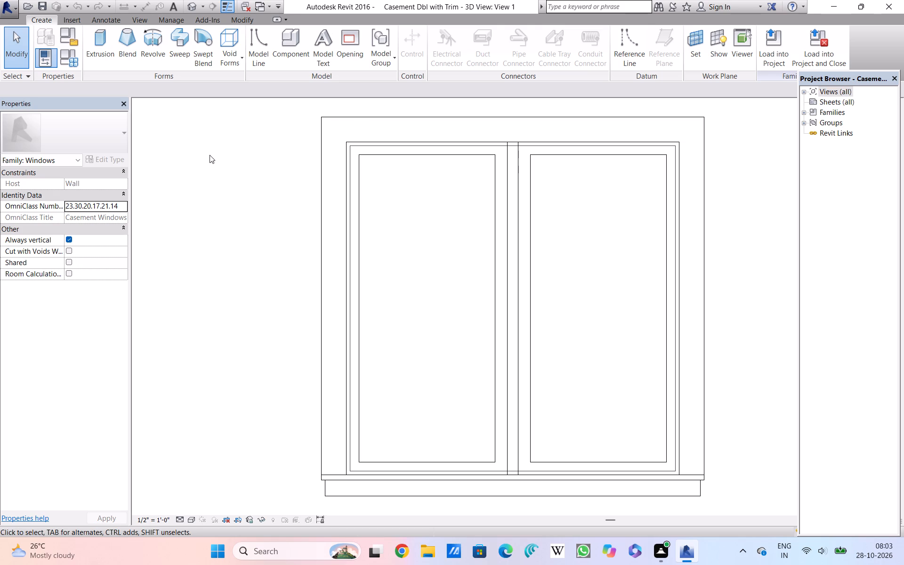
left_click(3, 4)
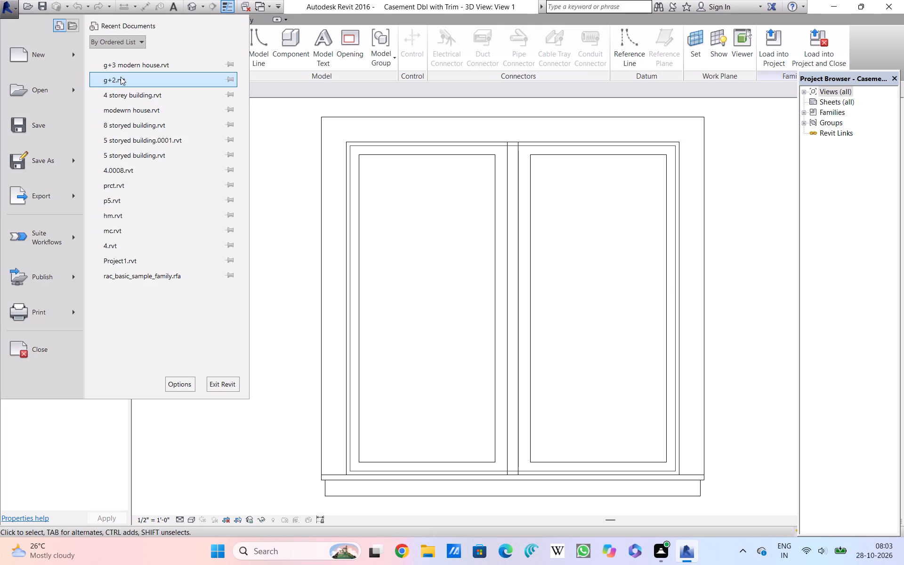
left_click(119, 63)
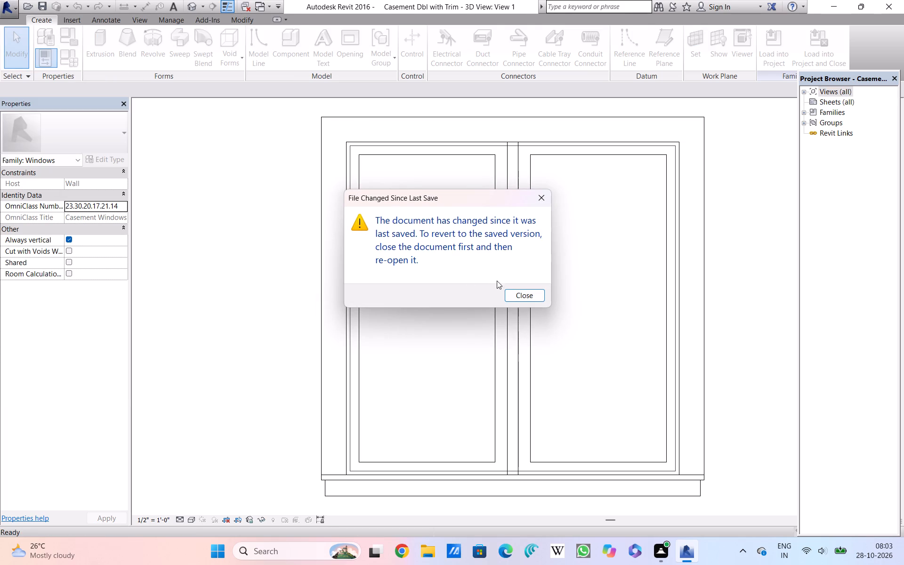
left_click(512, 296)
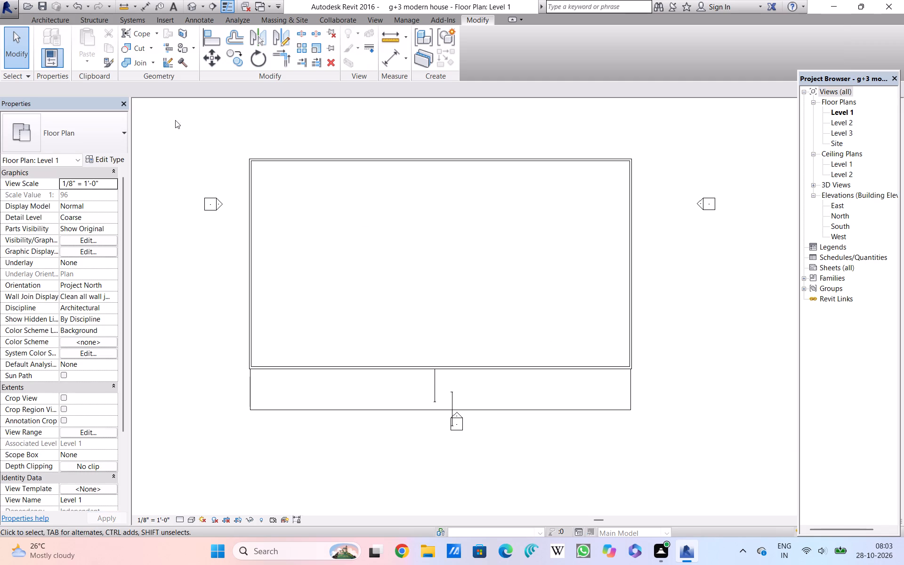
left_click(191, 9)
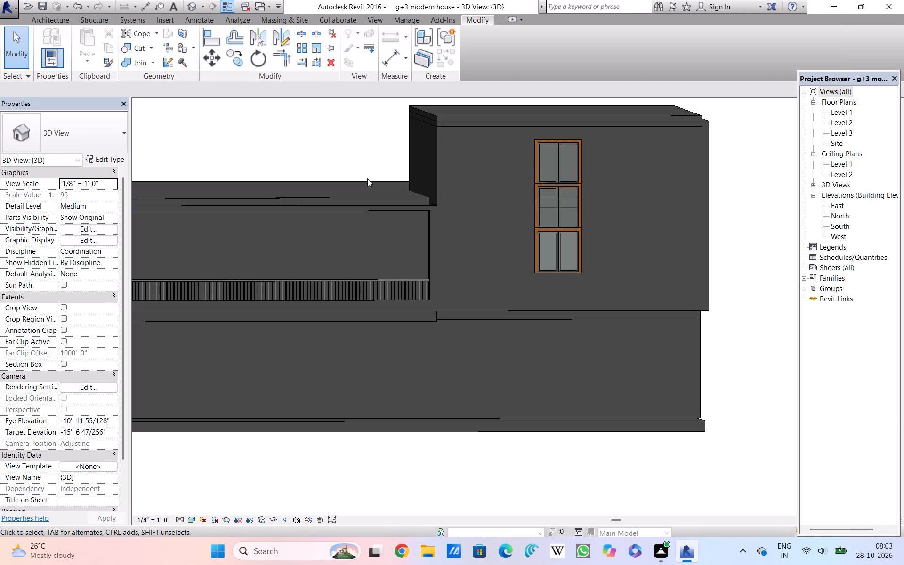
Set the exterior trim material of the three stacked windows' 48" x 48" type to Glass, Clear Glazing.
left_click(534, 219)
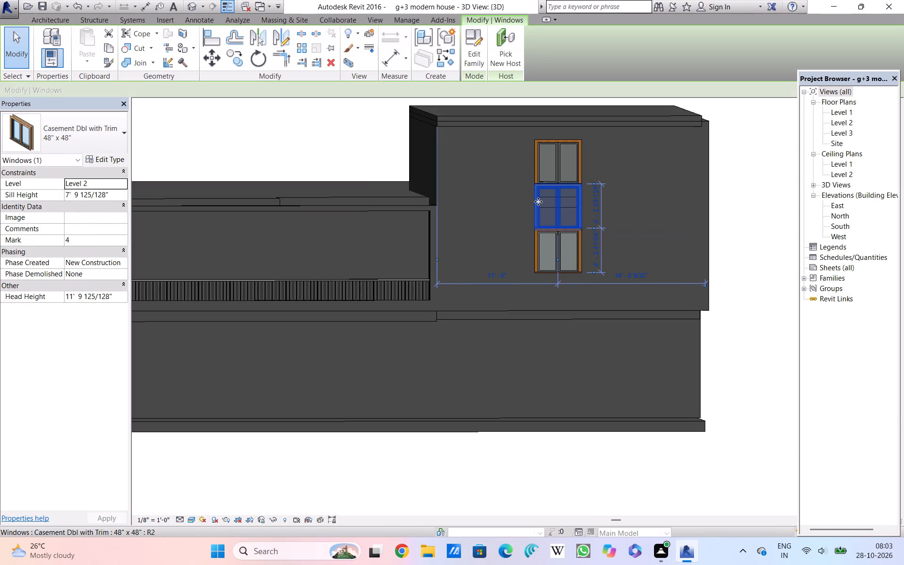
left_click(542, 168, "ctrl")
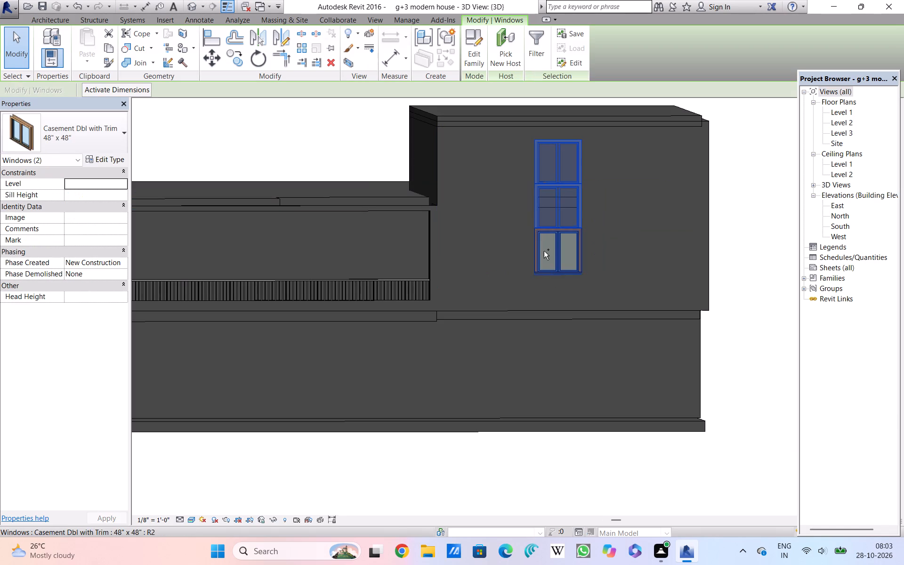
left_click(544, 251, "ctrl")
left_click(104, 158)
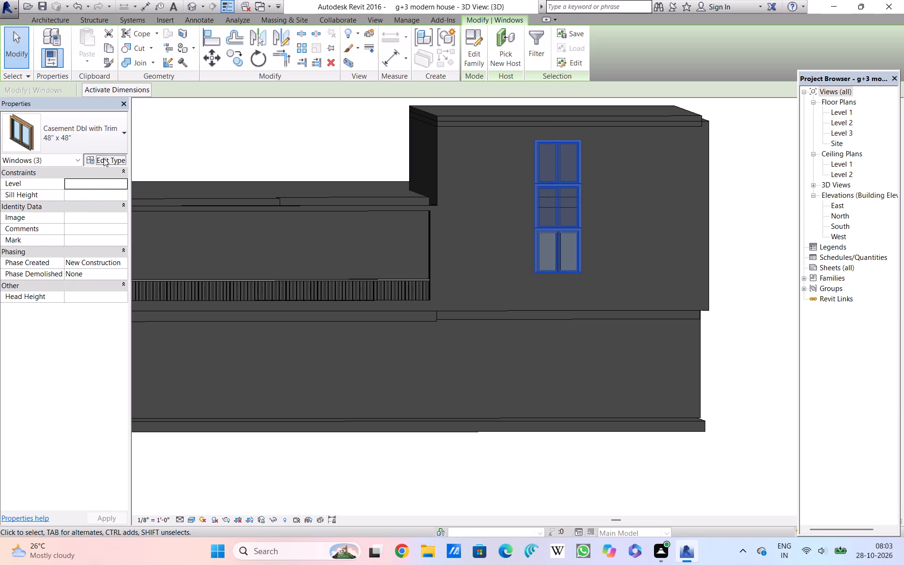
left_click(463, 278)
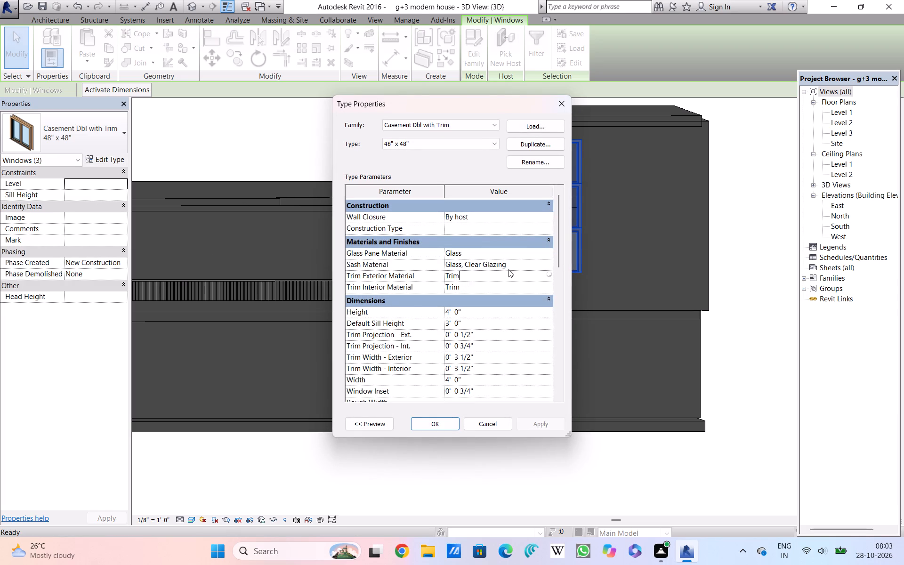
left_click(547, 276)
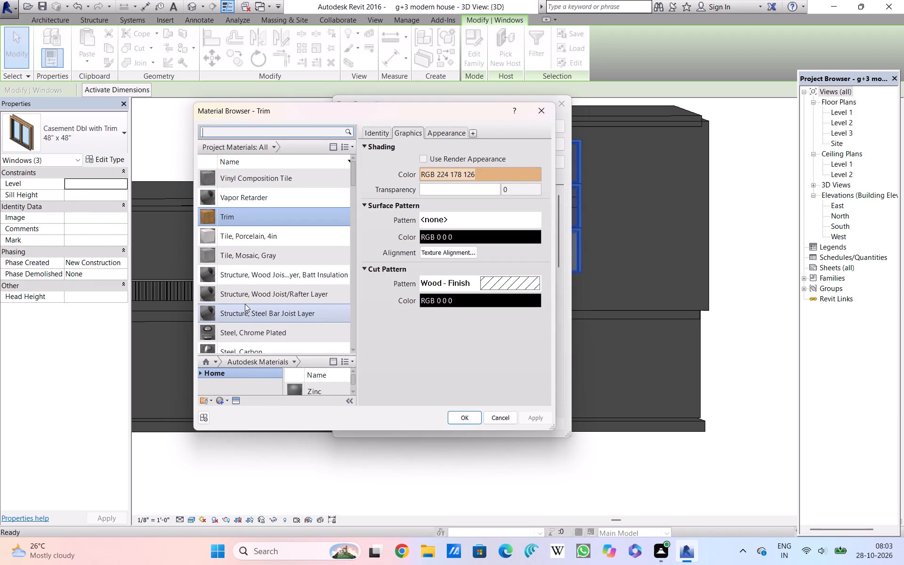
scroll(230, 296, "down", 1)
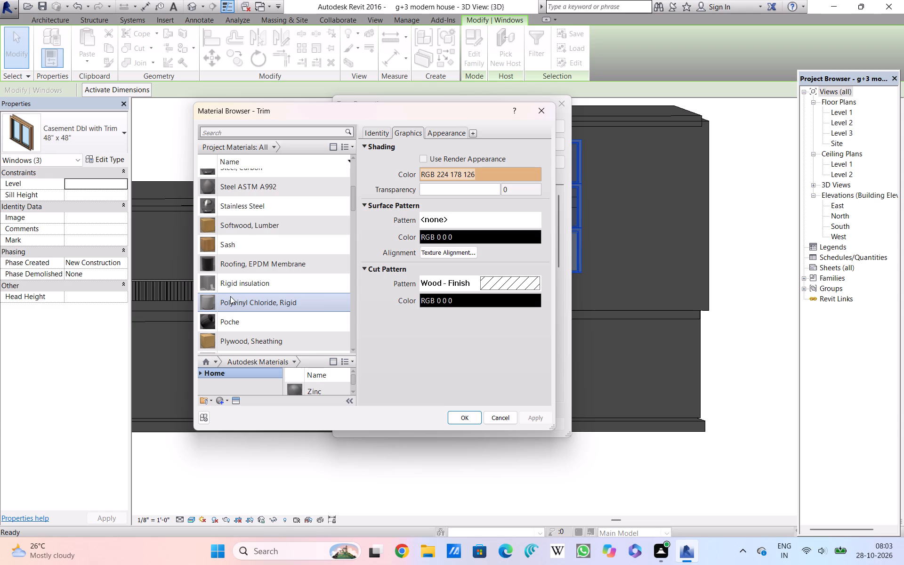
scroll(230, 296, "down", 2)
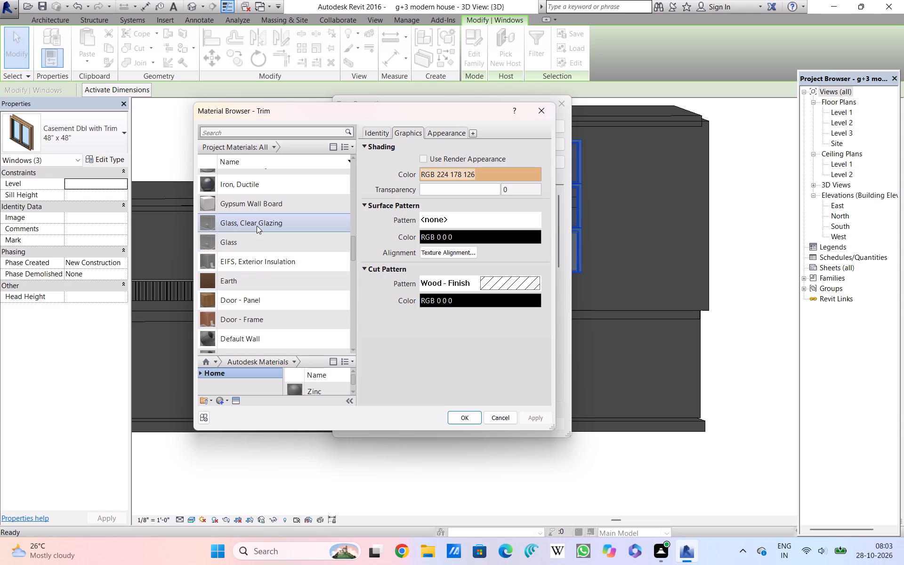
left_click(257, 226)
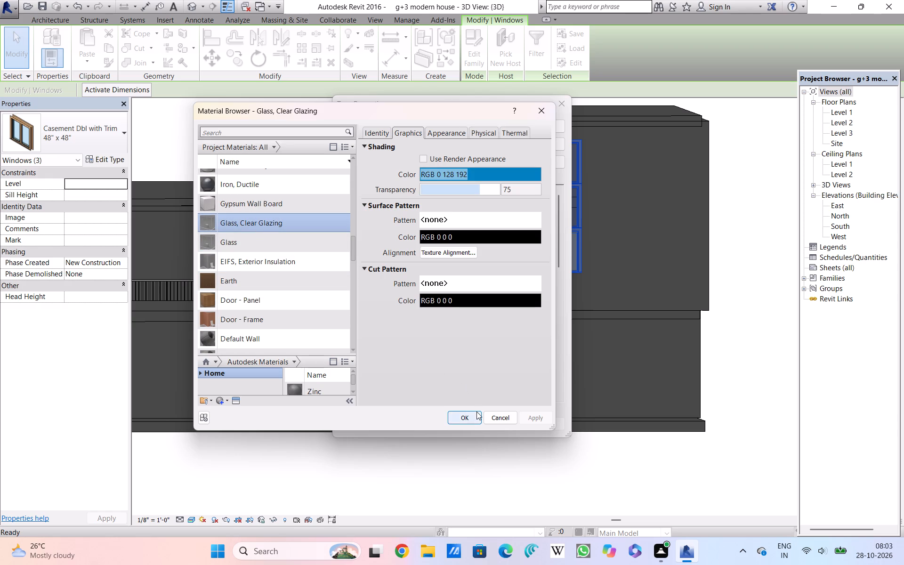
left_click(476, 413)
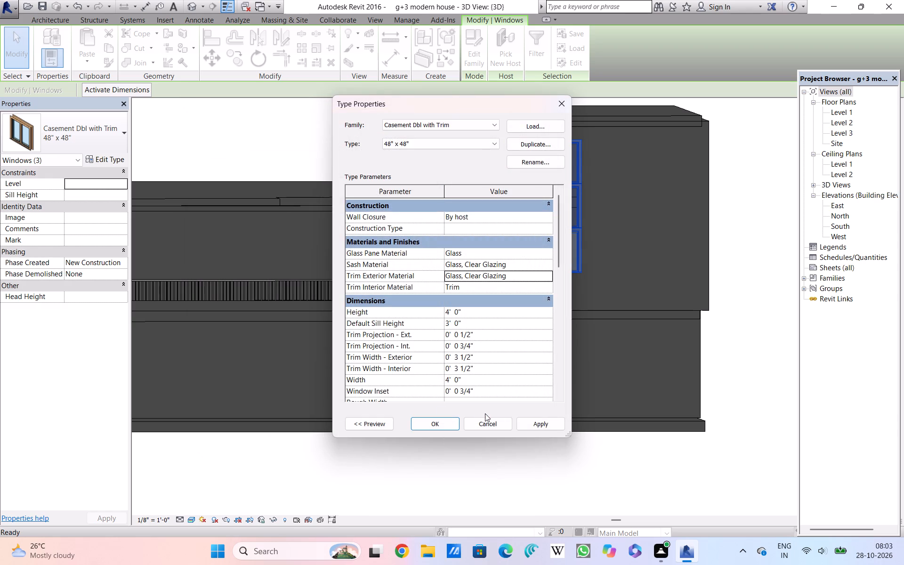
double_click(541, 428)
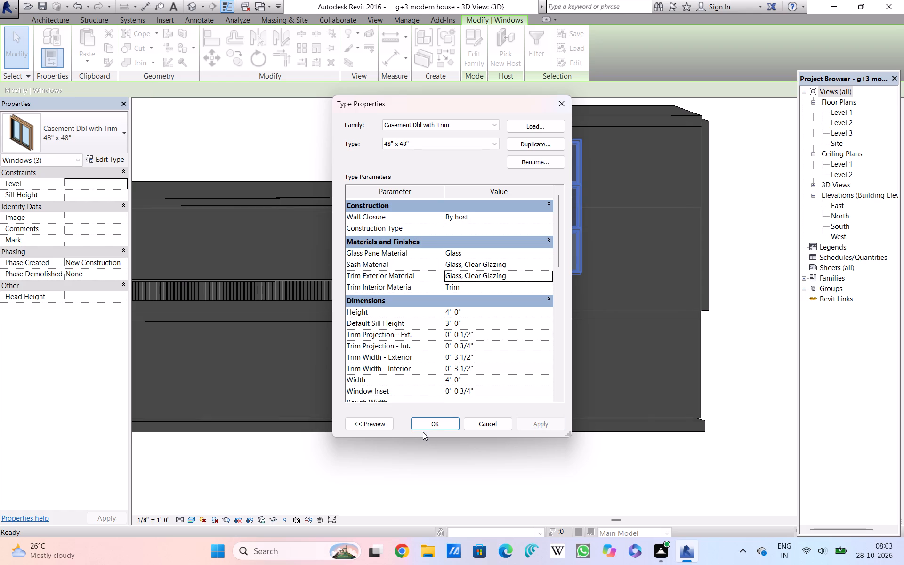
left_click(424, 425)
left_click(448, 462)
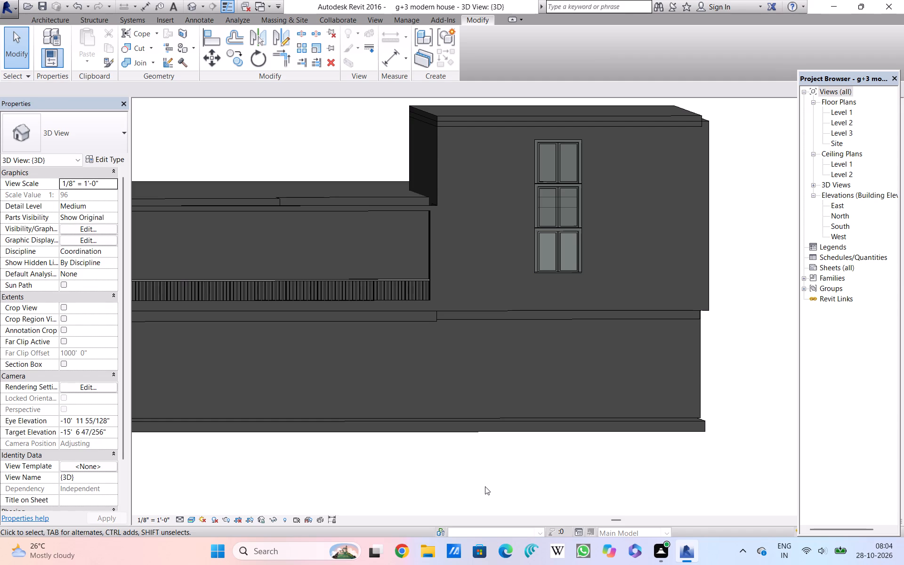
Open the Level 2 floor plan and examine the balcony's front wall and the railing along it.
scroll(485, 486, "down", 5)
middle_click_drag(490, 493, 588, 474)
scroll(588, 474, "up", 1)
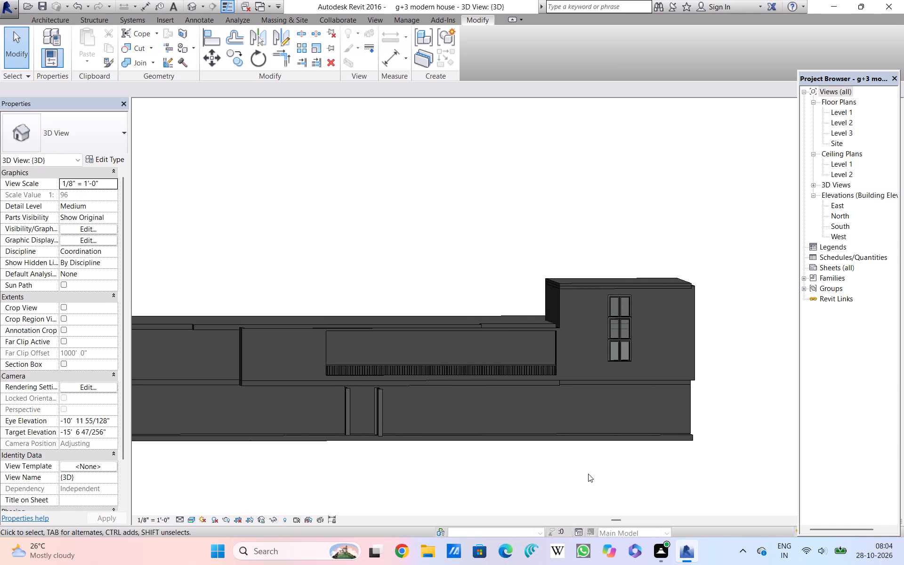
middle_click_drag(588, 474, 574, 480)
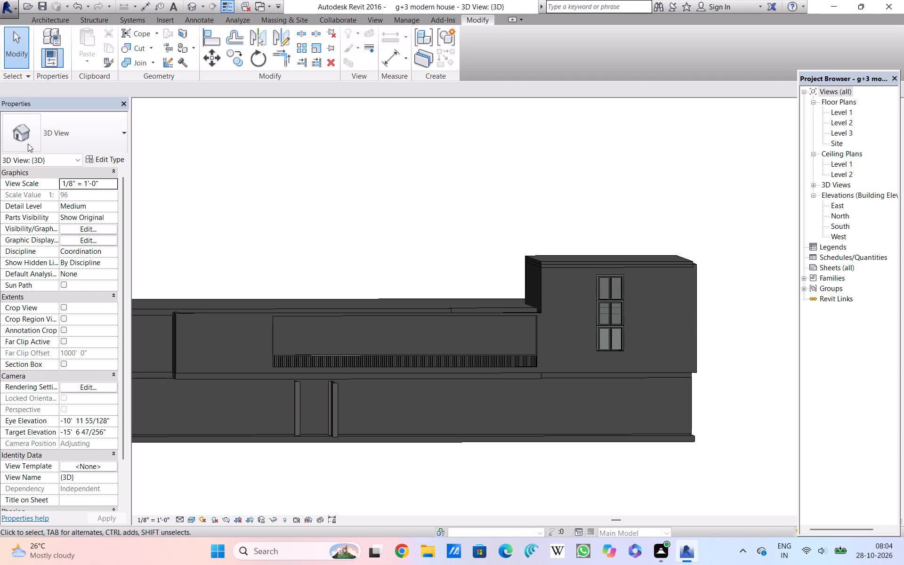
double_click(50, 16)
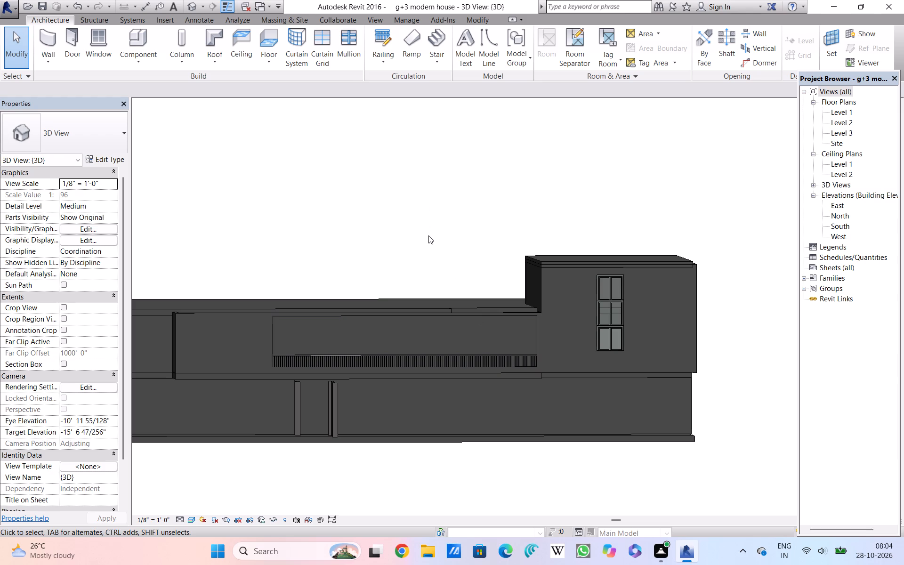
triple_click(842, 123)
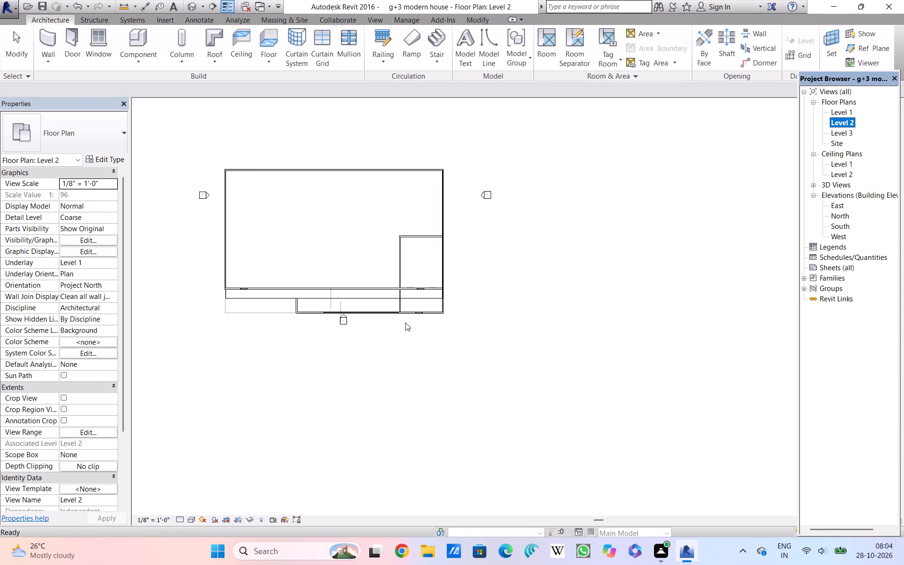
scroll(363, 312, "up", 11)
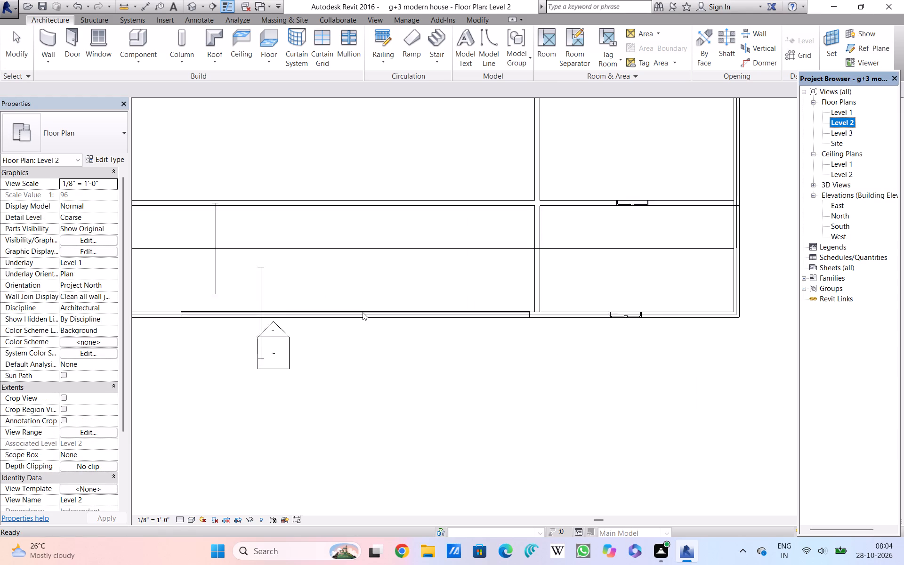
scroll(363, 312, "up", 2)
middle_click_drag(369, 314, 508, 347)
middle_click_drag(442, 346, 566, 397)
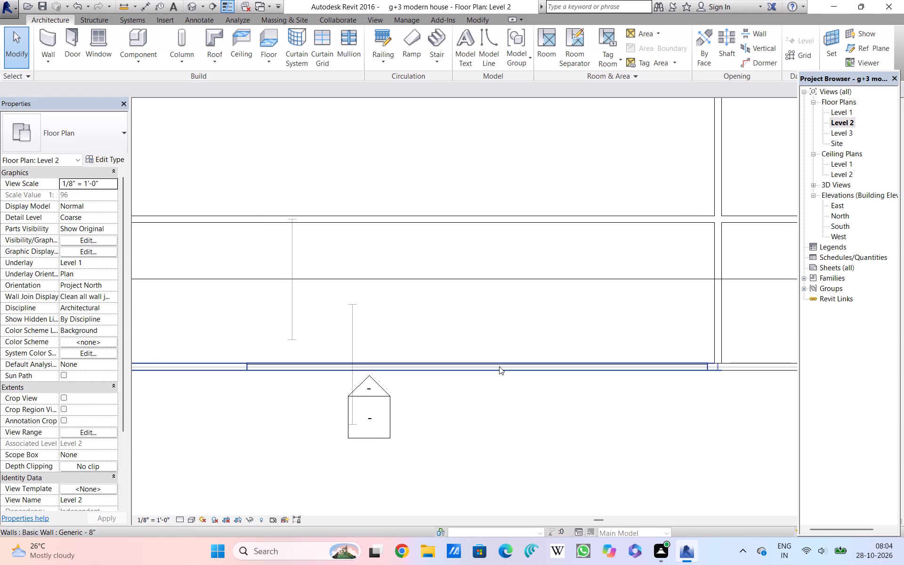
left_click(499, 366)
left_click(501, 405)
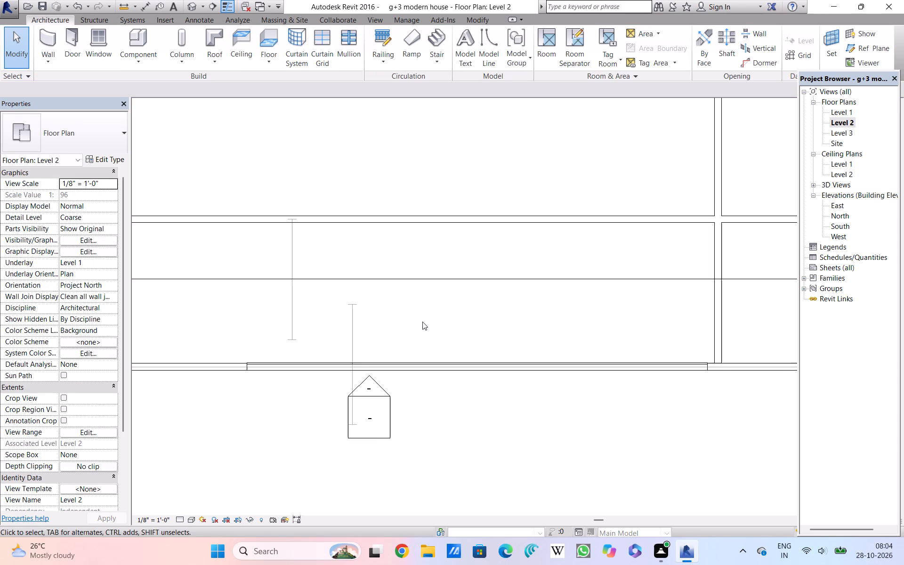
scroll(342, 367, "up", 4)
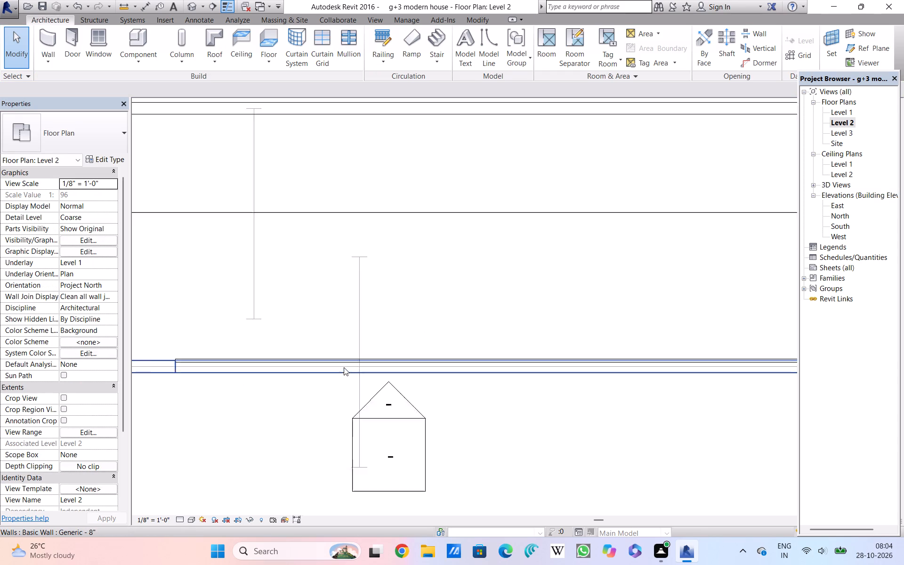
scroll(344, 367, "up", 2)
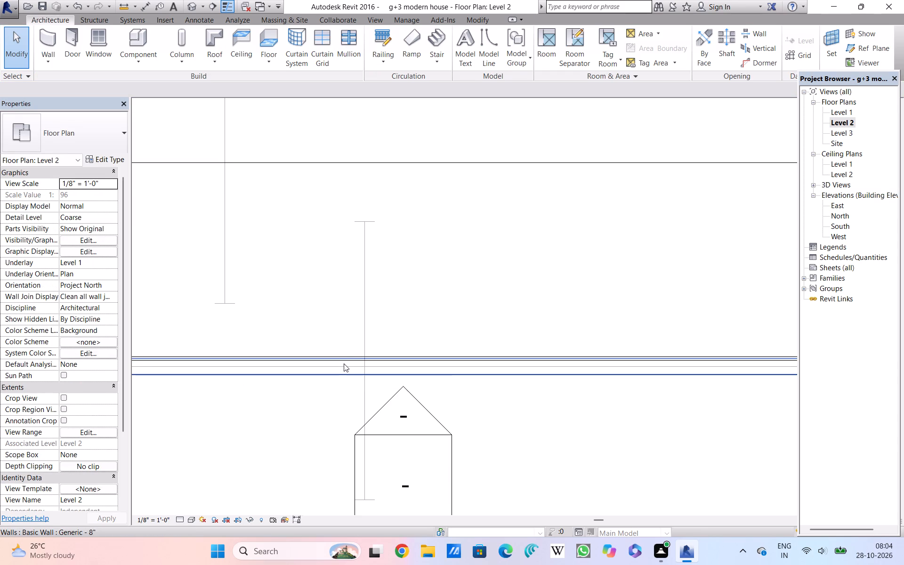
left_click(344, 363)
left_click(379, 320)
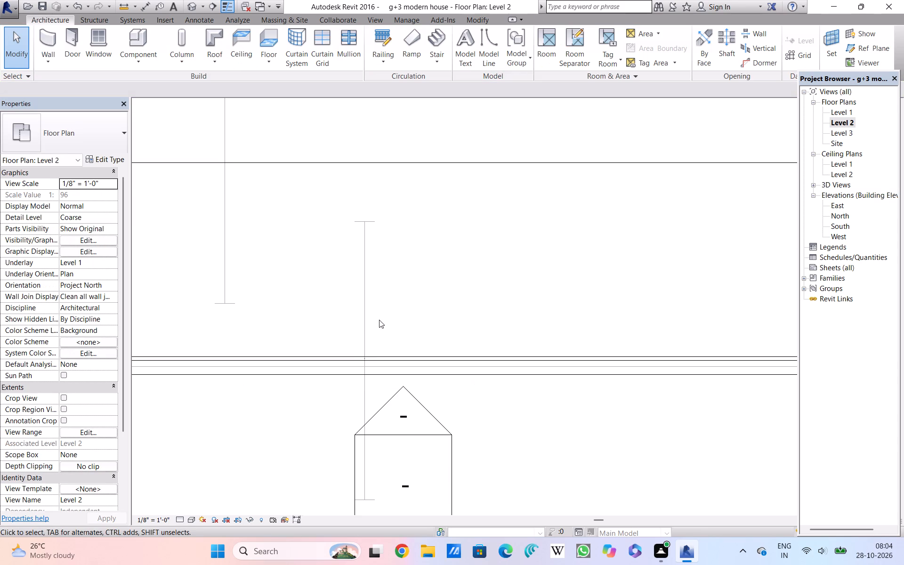
left_click(371, 354)
left_click(398, 316)
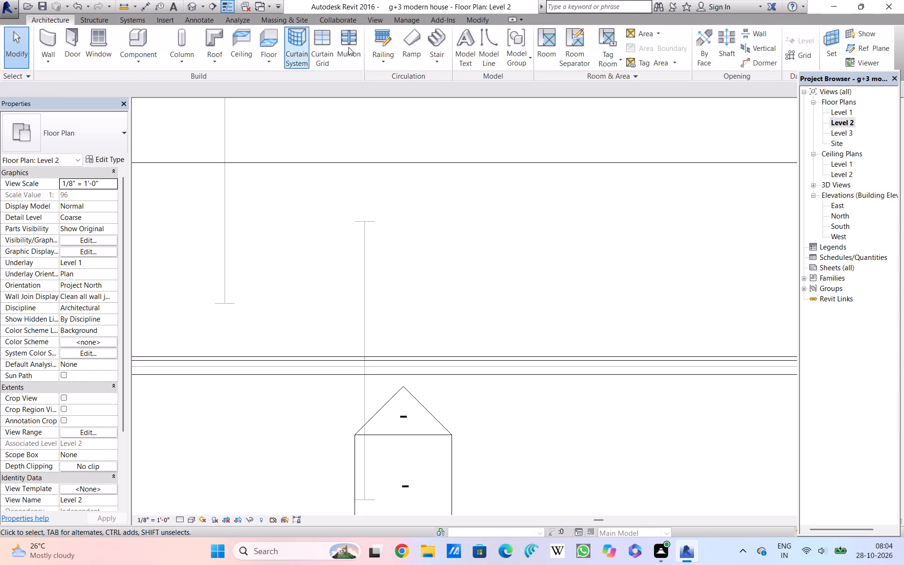
Load the RPC Plant - Tropical family from the US Imperial library's Planting folder for component placement.
double_click(132, 42)
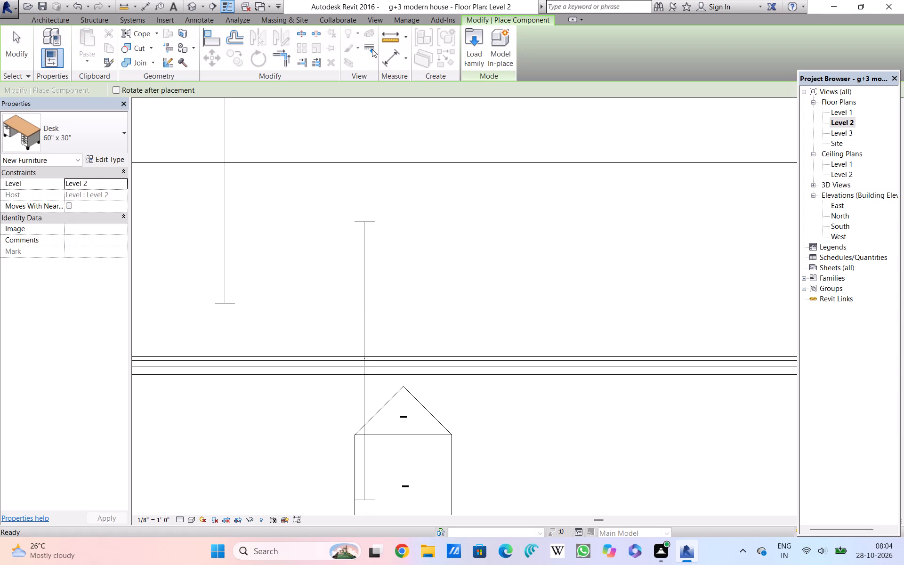
left_click(484, 44)
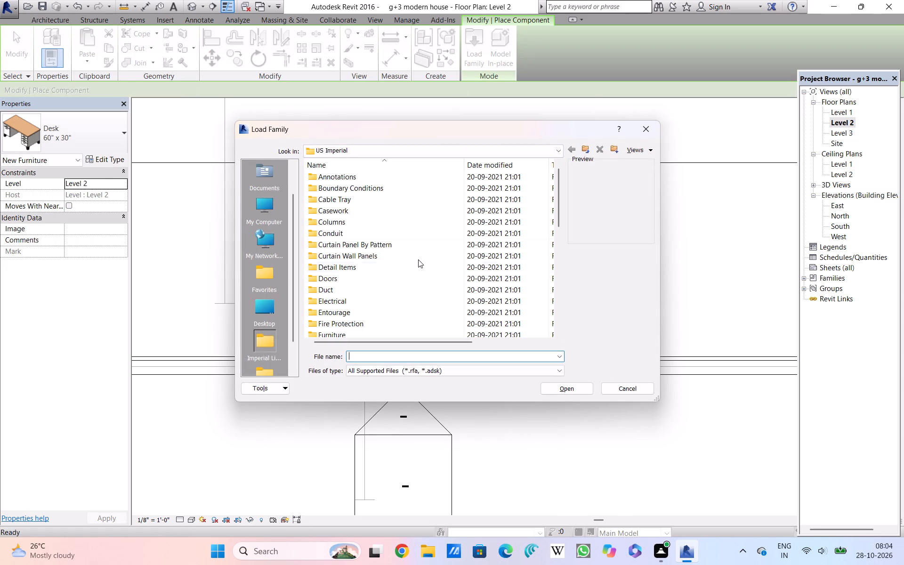
scroll(420, 263, "down", 3)
scroll(351, 228, "up", 1)
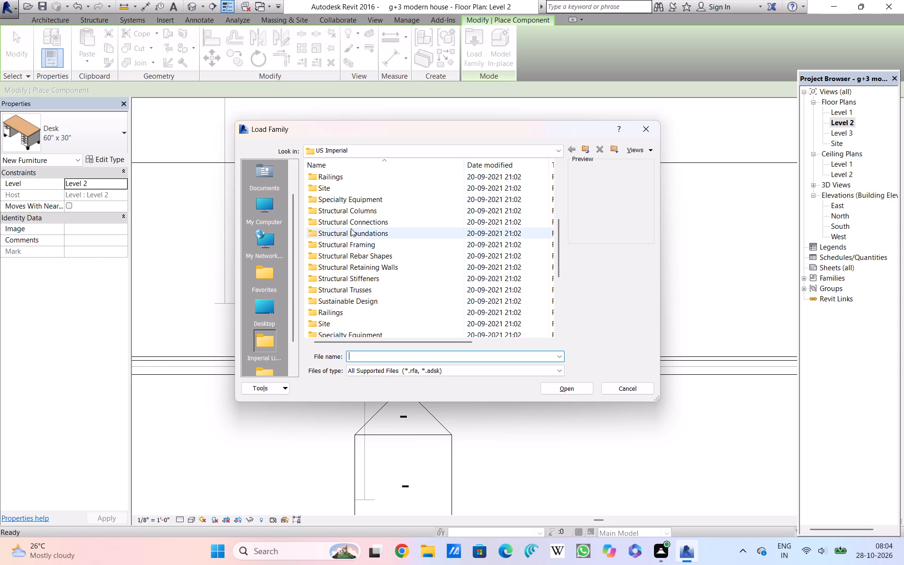
left_click(341, 274)
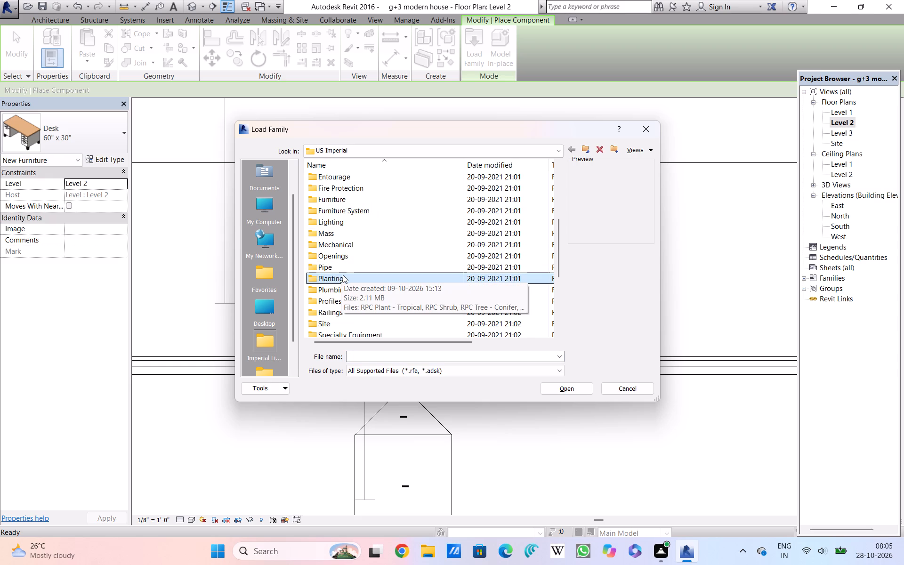
left_click(550, 385)
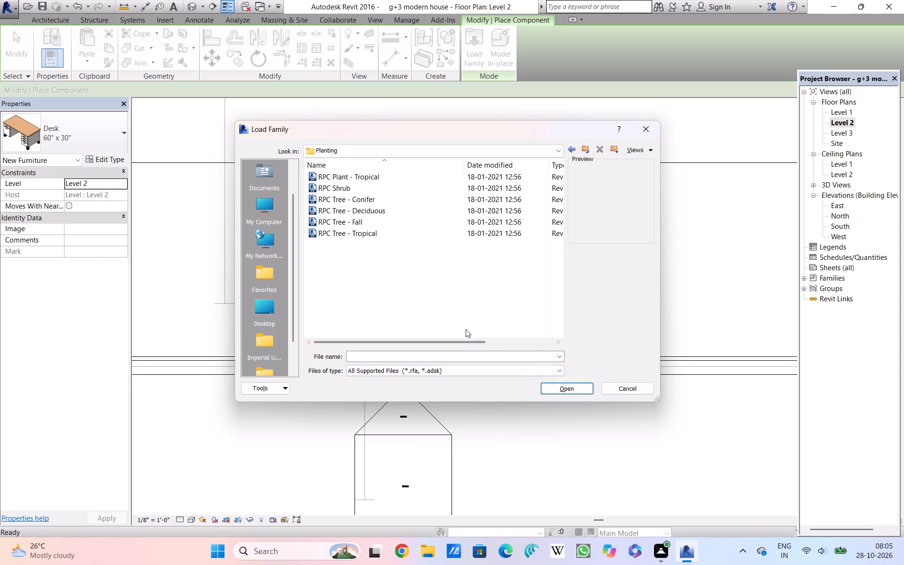
left_click(348, 186)
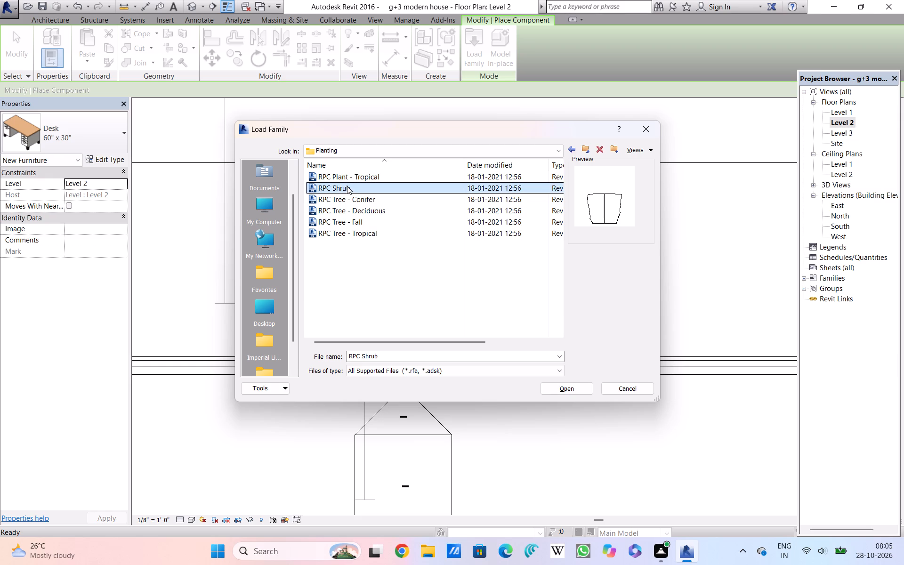
left_click(347, 178)
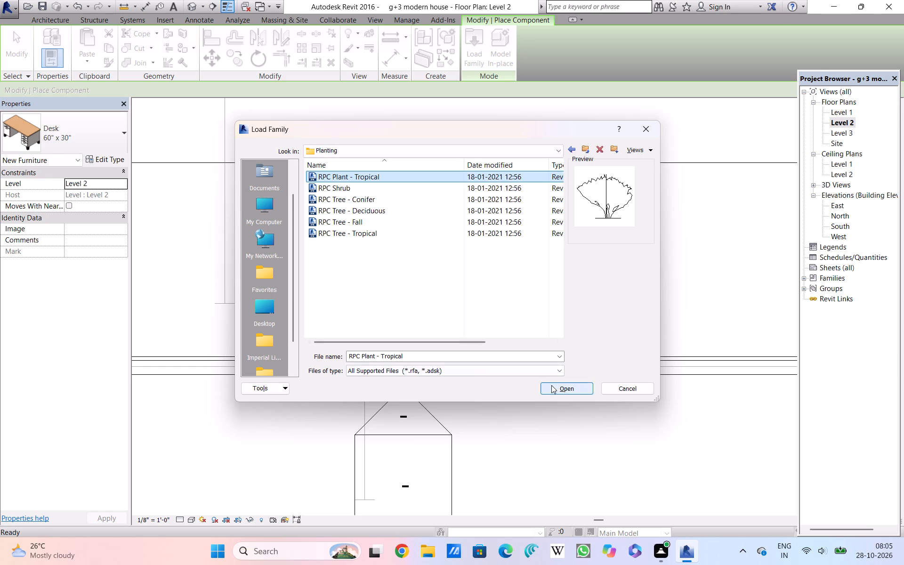
left_click(551, 385)
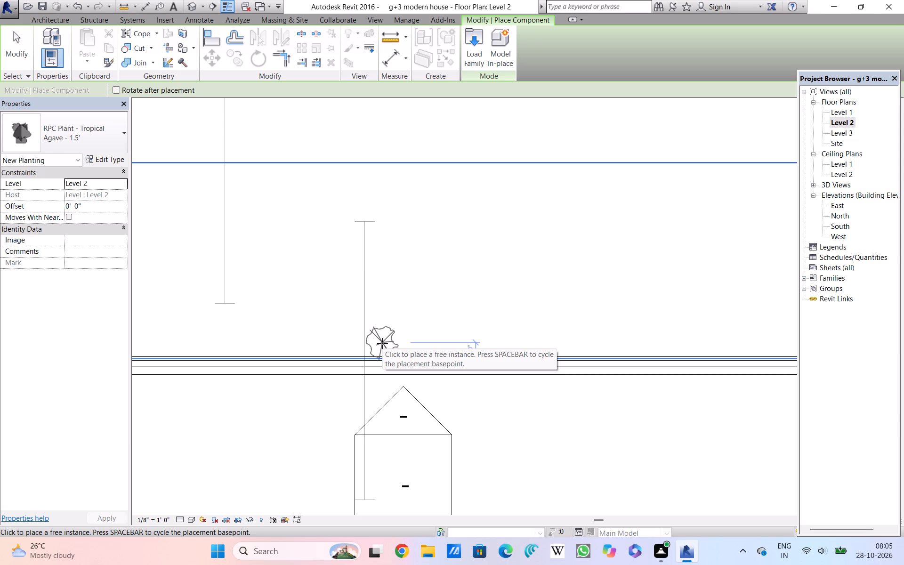
Place five RPC Plant - Tropical Agave - 1.5' plants in a row just inside the Level 2 balcony's front railing.
left_click(382, 343)
left_click(418, 343)
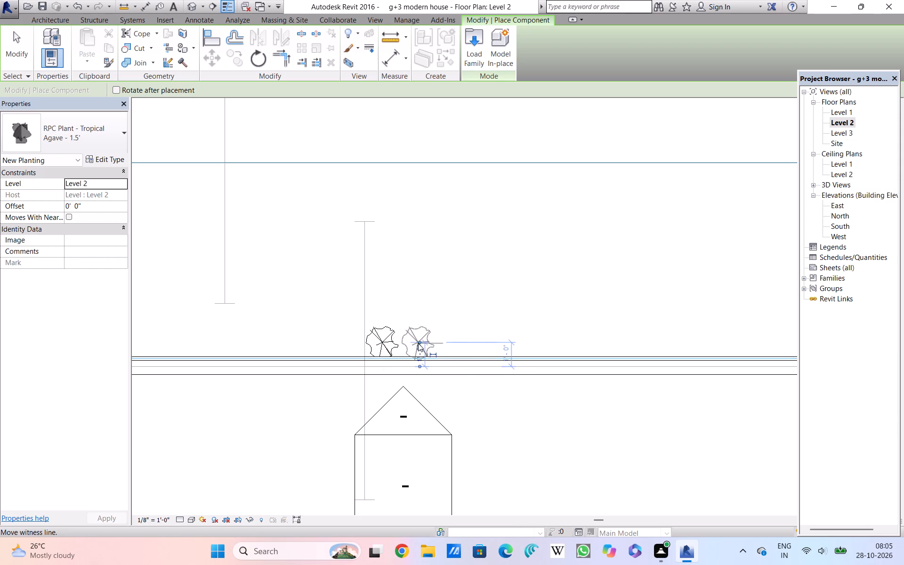
left_click(417, 340)
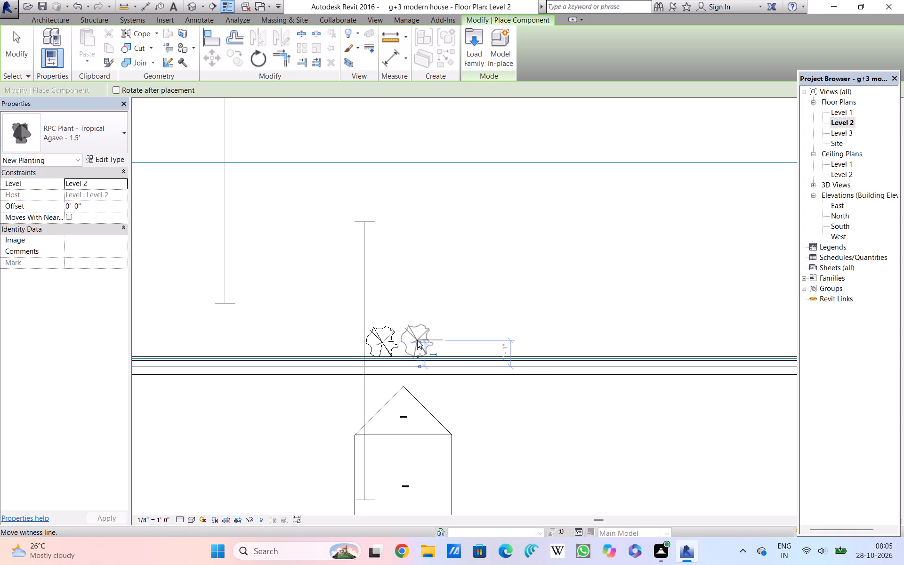
left_click(454, 340)
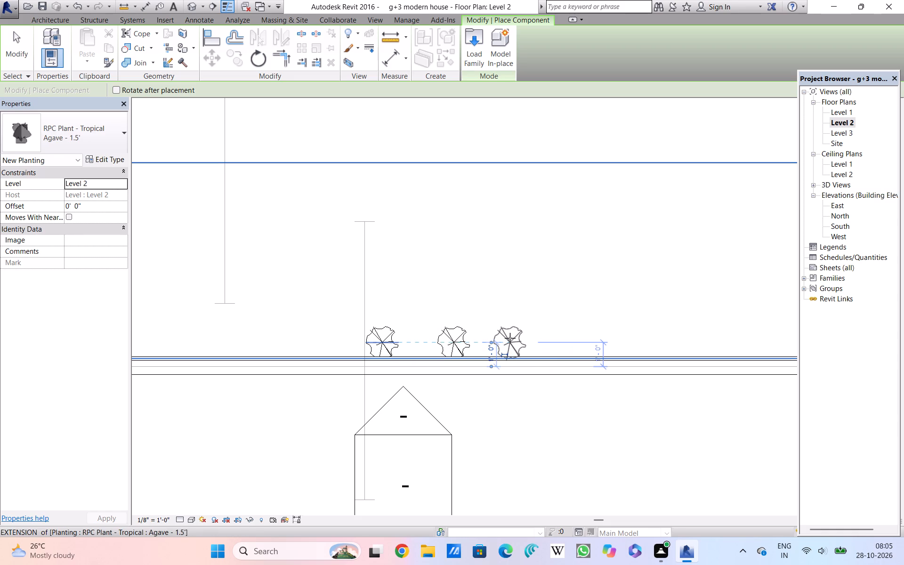
left_click(510, 338)
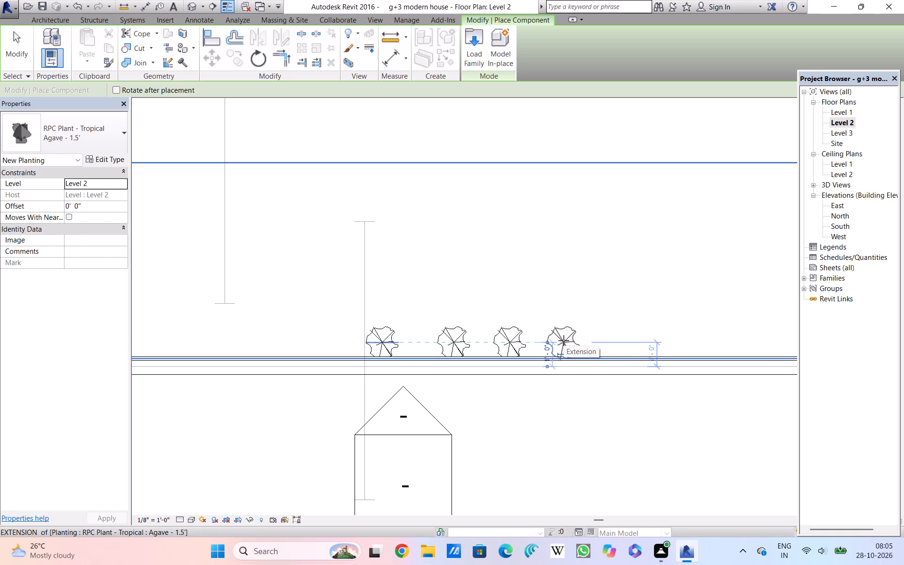
left_click(564, 340)
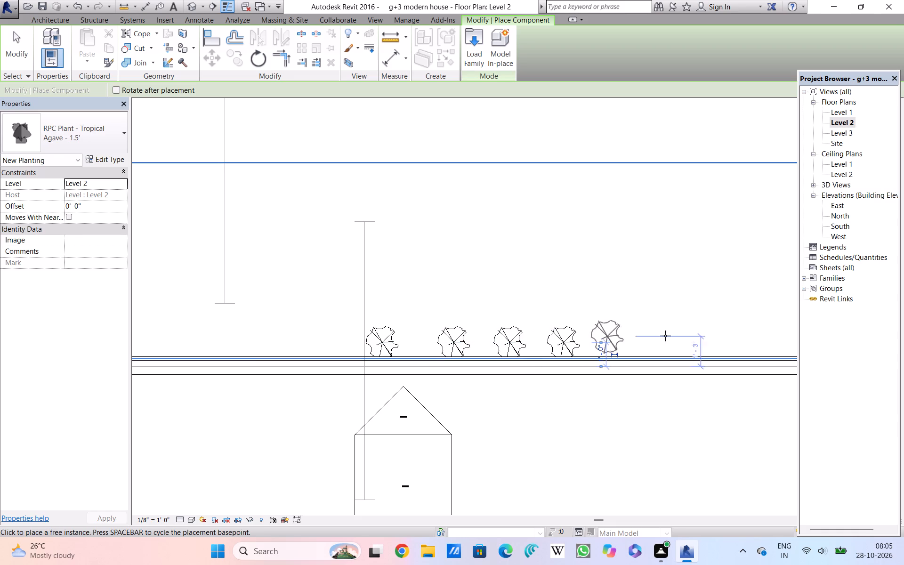
scroll(674, 337, "down", 4)
middle_click_drag(673, 337, 456, 304)
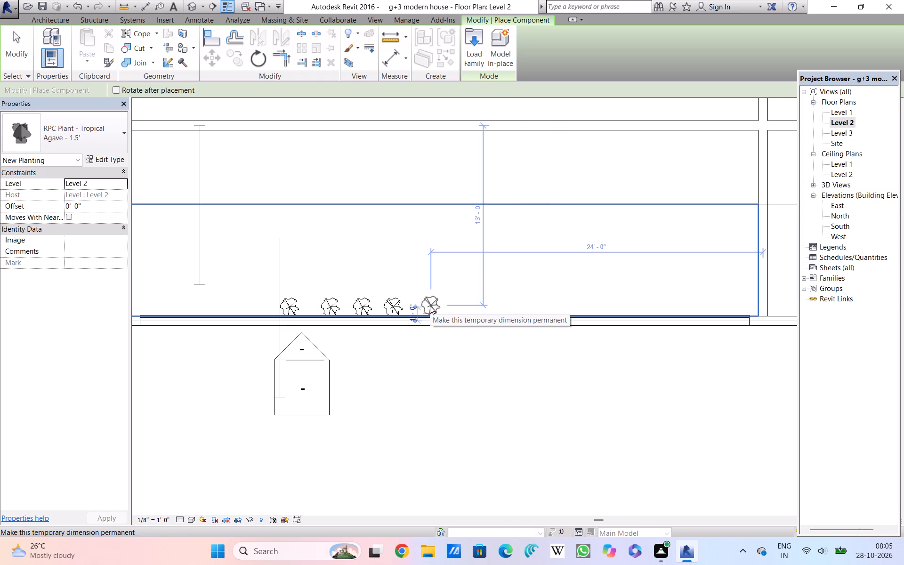
left_click(430, 306)
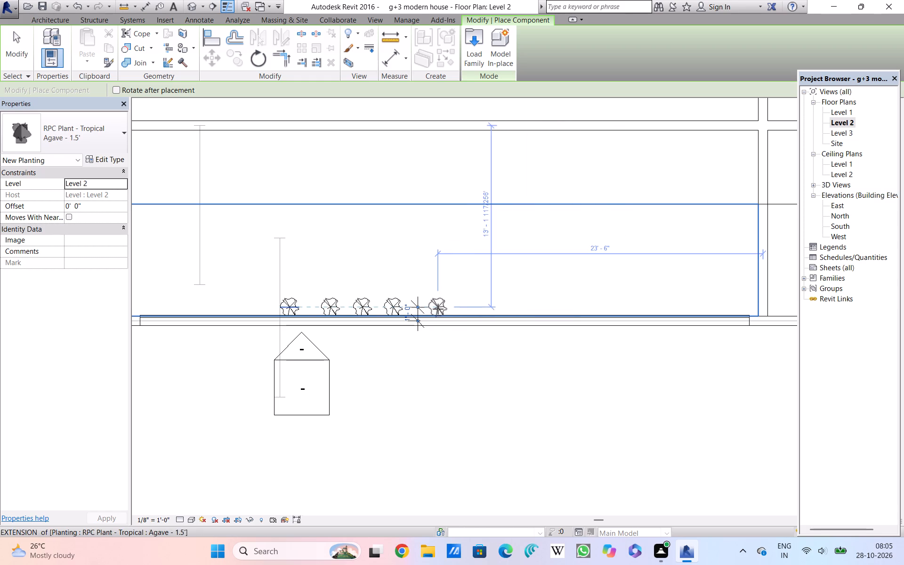
left_click(438, 309)
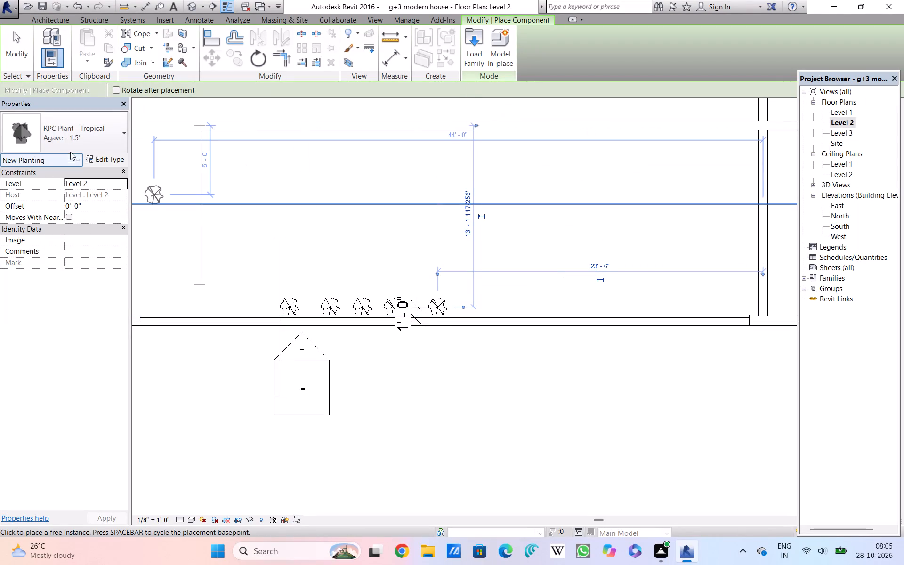
Look through the loaded component types for another kind of plant for the balcony.
left_click(73, 136)
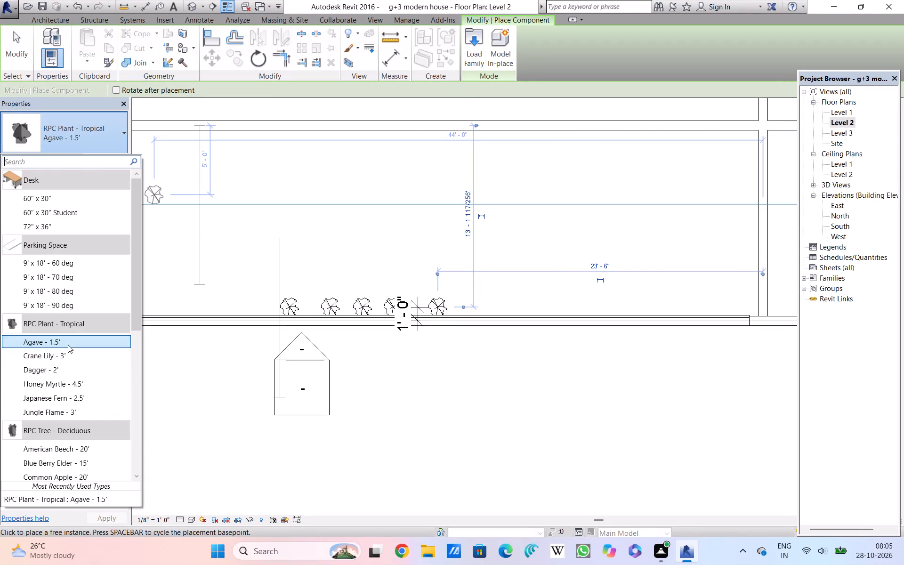
scroll(59, 301, "down", 2)
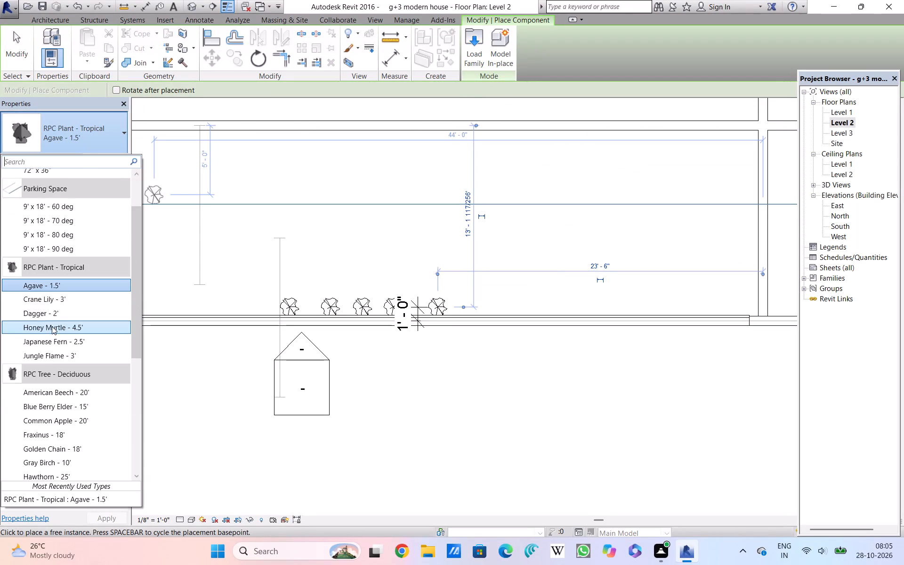
left_click(39, 268)
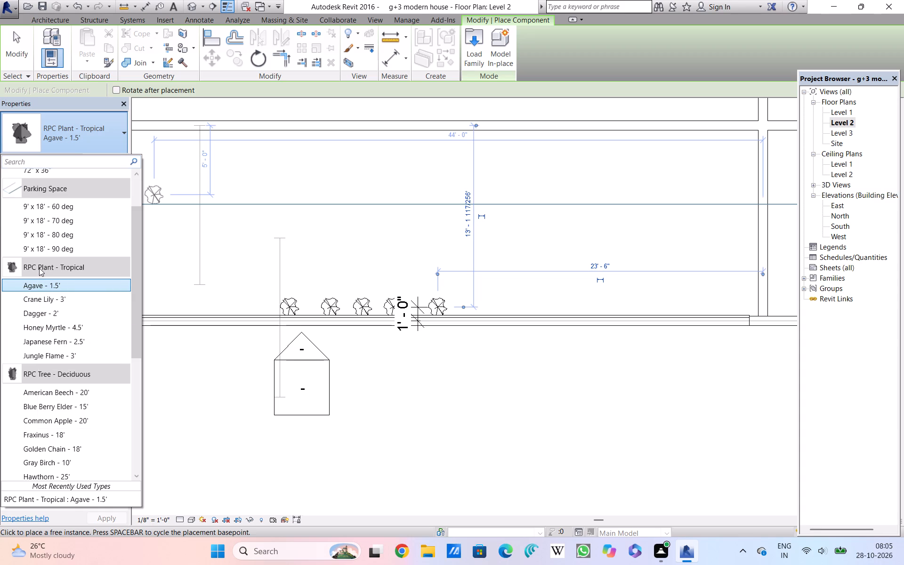
scroll(53, 282, "down", 1)
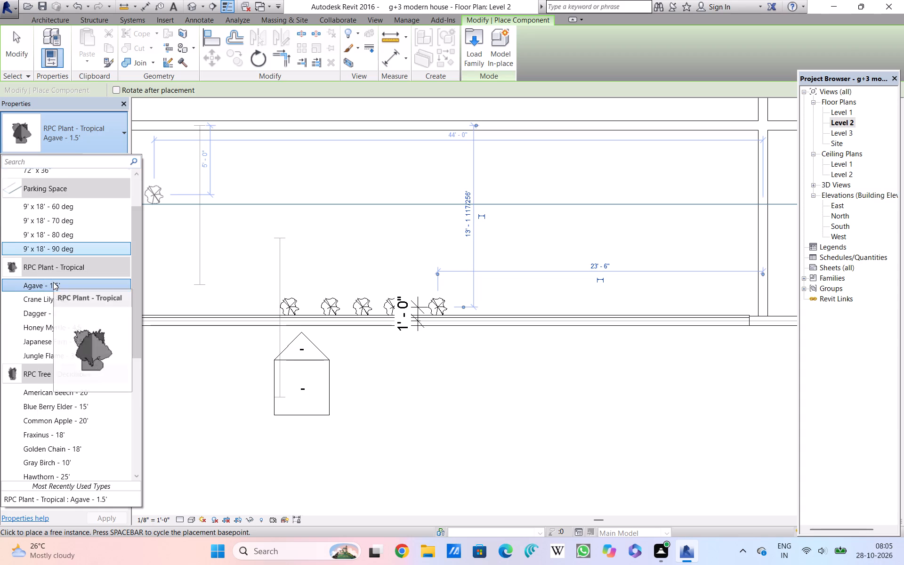
scroll(53, 282, "down", 2)
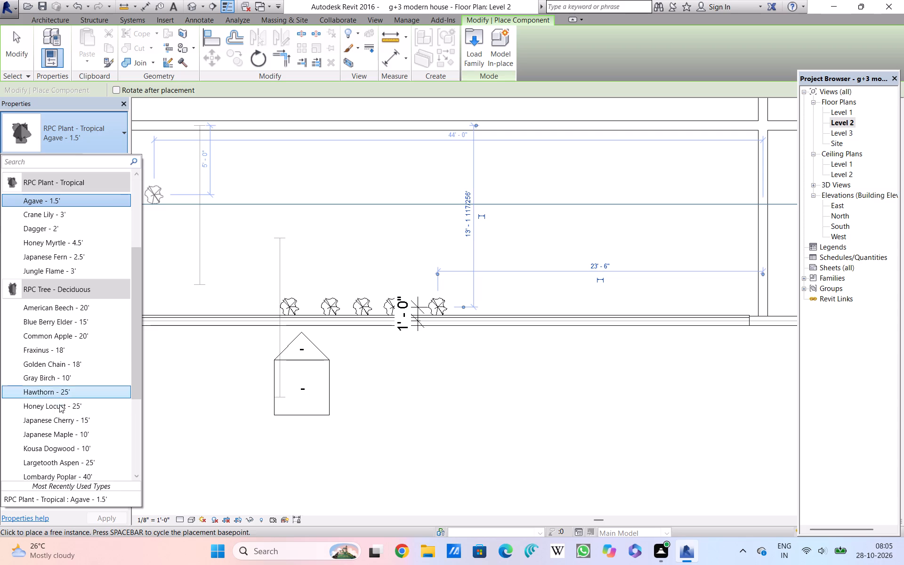
scroll(48, 436, "down", 6)
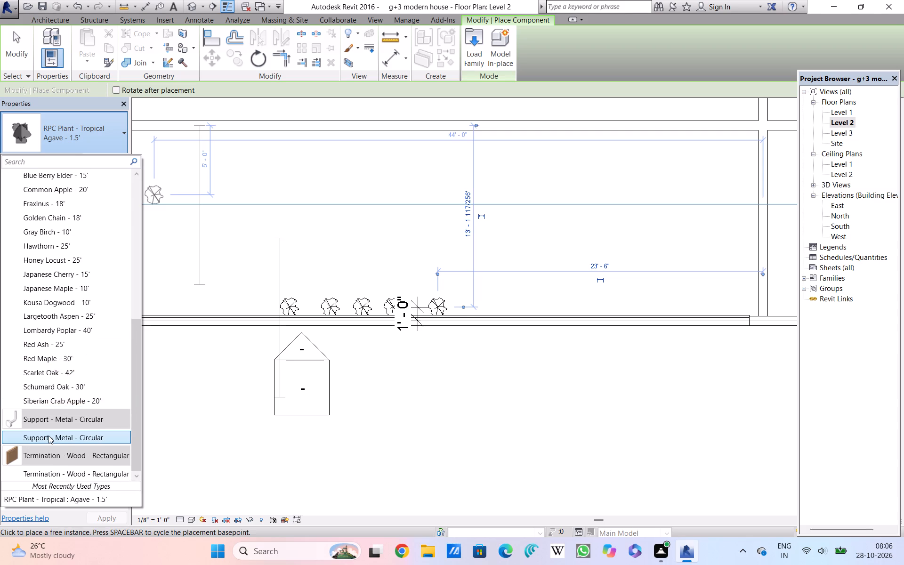
scroll(48, 436, "down", 3)
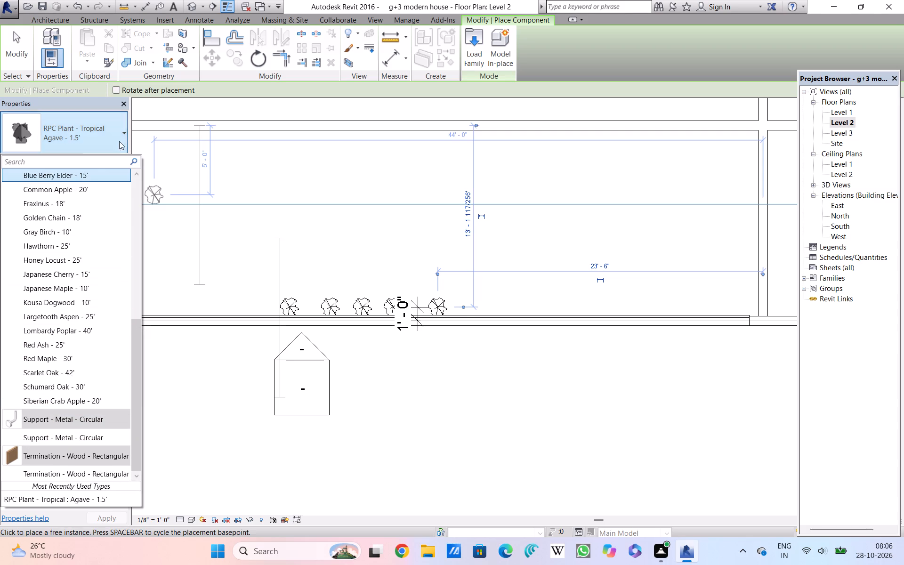
Load the RPC Tree - Conifer family from the US Imperial library's Planting folder.
left_click(462, 52)
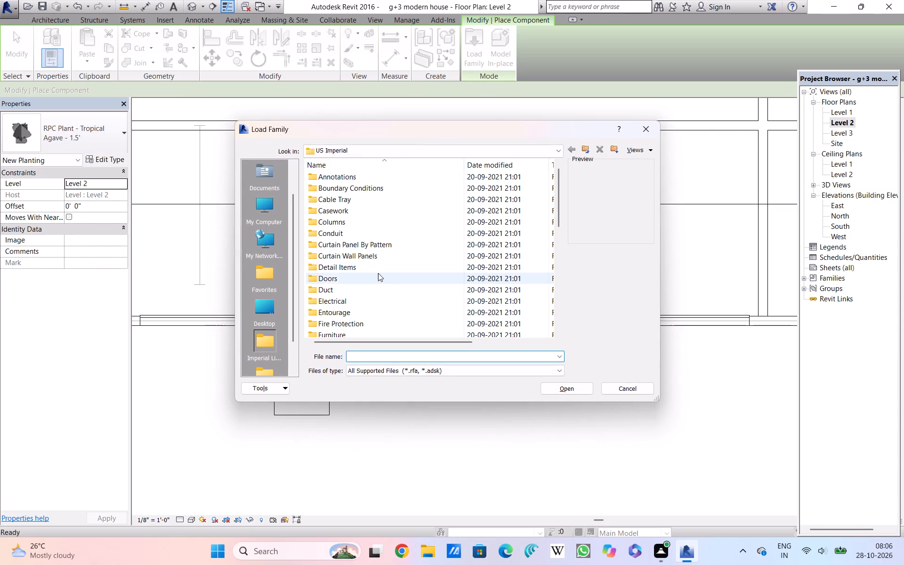
scroll(381, 273, "down", 2)
scroll(379, 273, "up", 1)
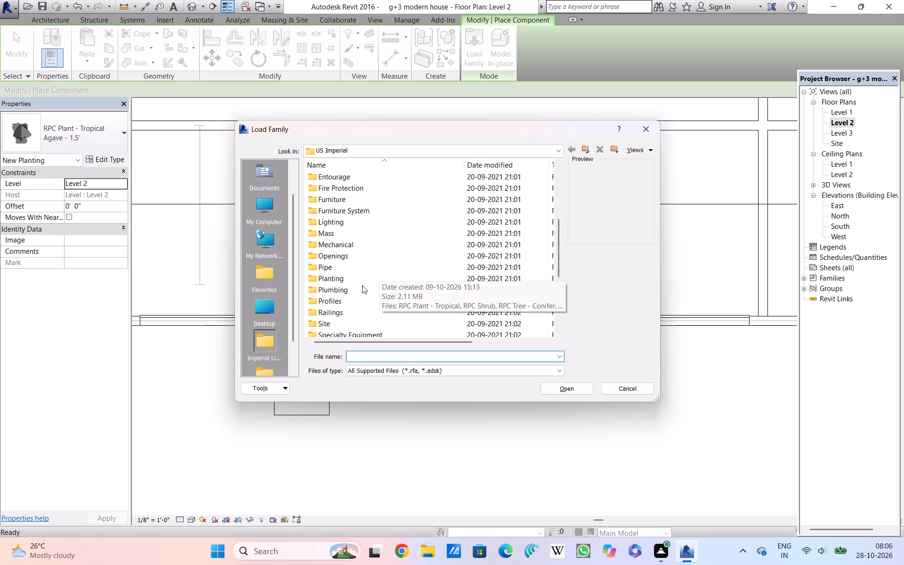
left_click(329, 277)
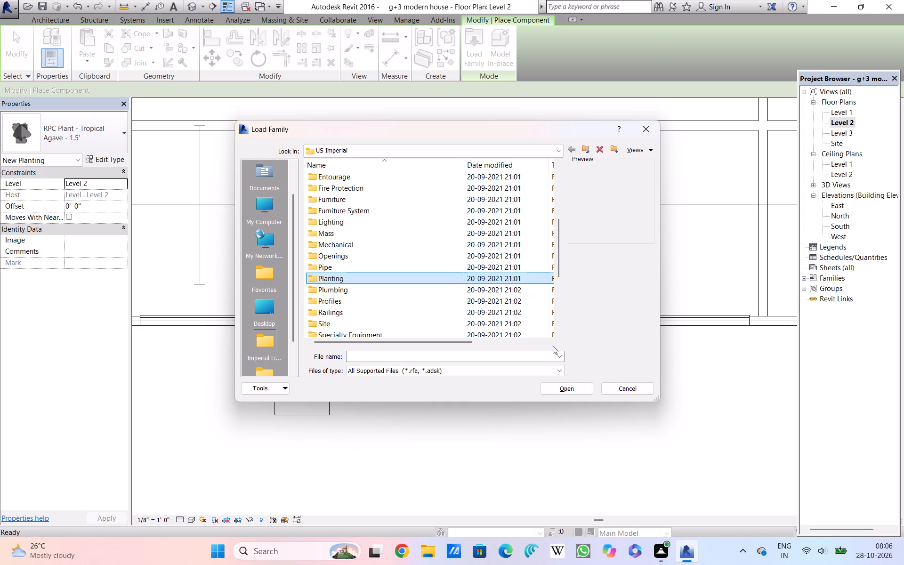
left_click(568, 390)
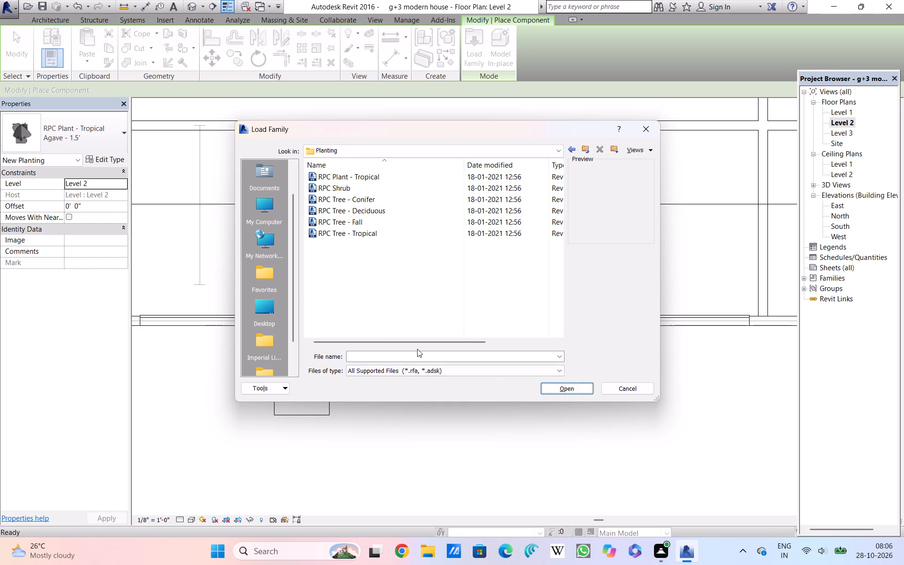
left_click(337, 234)
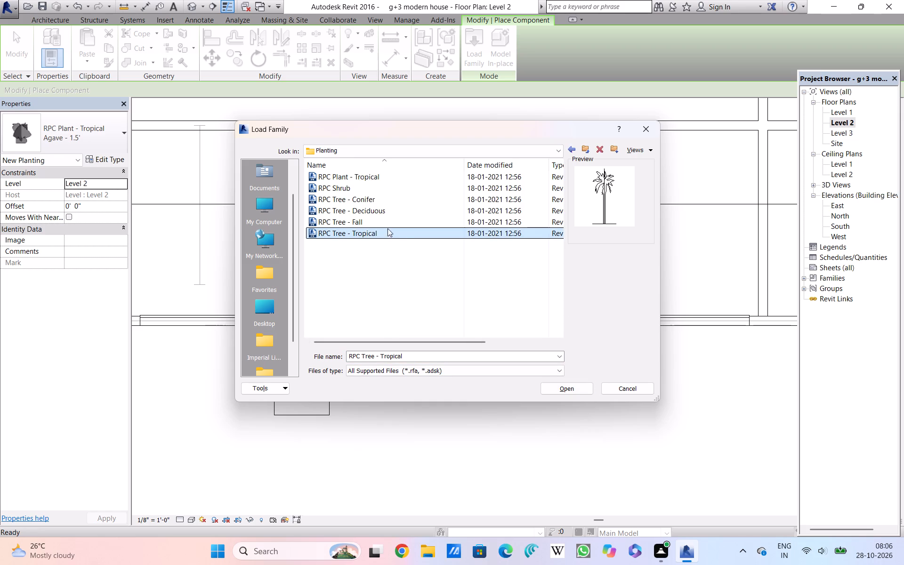
left_click(383, 225)
left_click(381, 214)
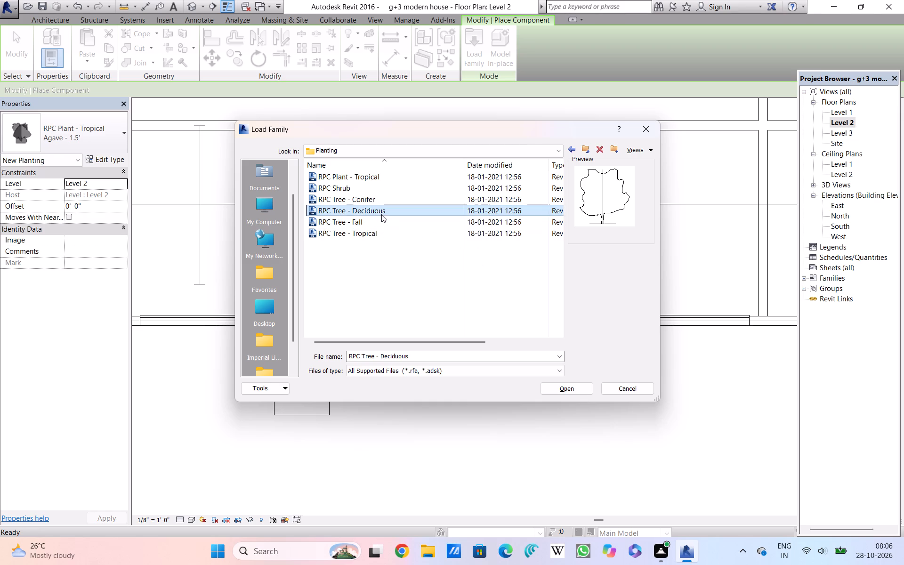
left_click(381, 210)
left_click(373, 201)
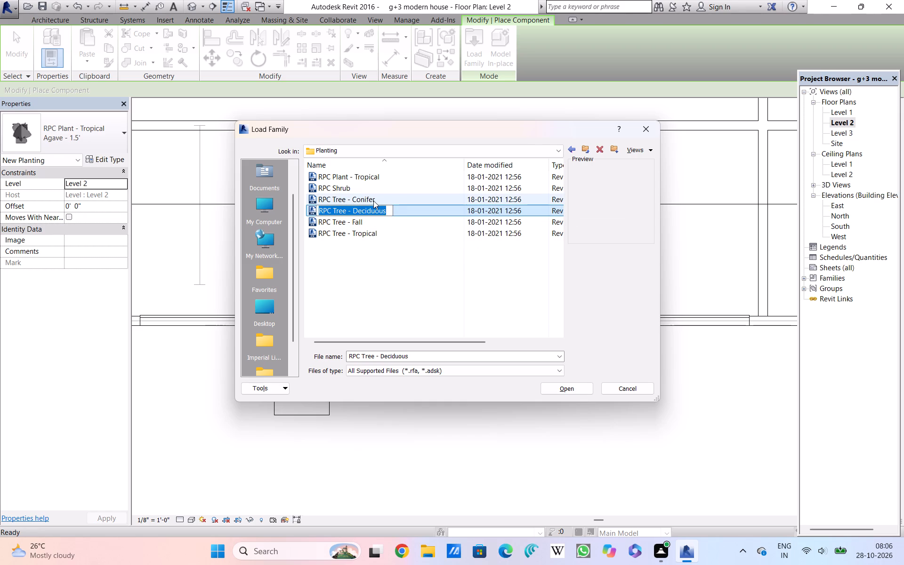
double_click(566, 393)
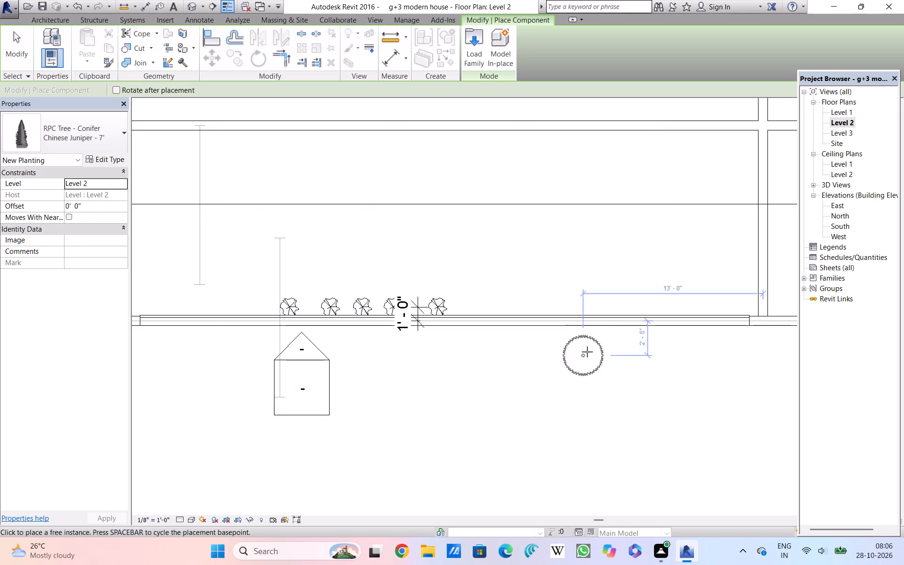
Place two Chinese Juniper - 7' conifers at opposite ends of the Level 2 balcony, about 2' and 58' from the same side wall.
left_click(738, 293)
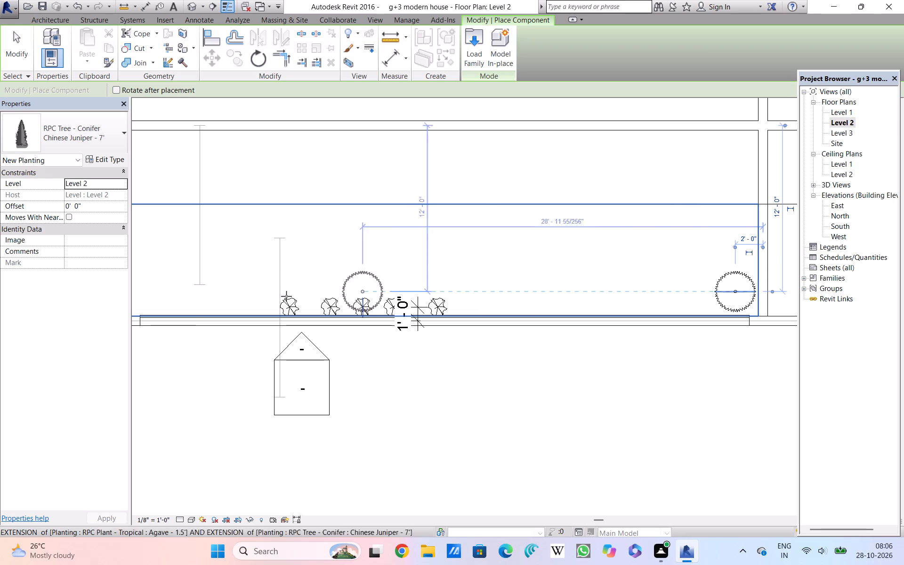
scroll(196, 296, "down", 3)
middle_click_drag(196, 296, 329, 308)
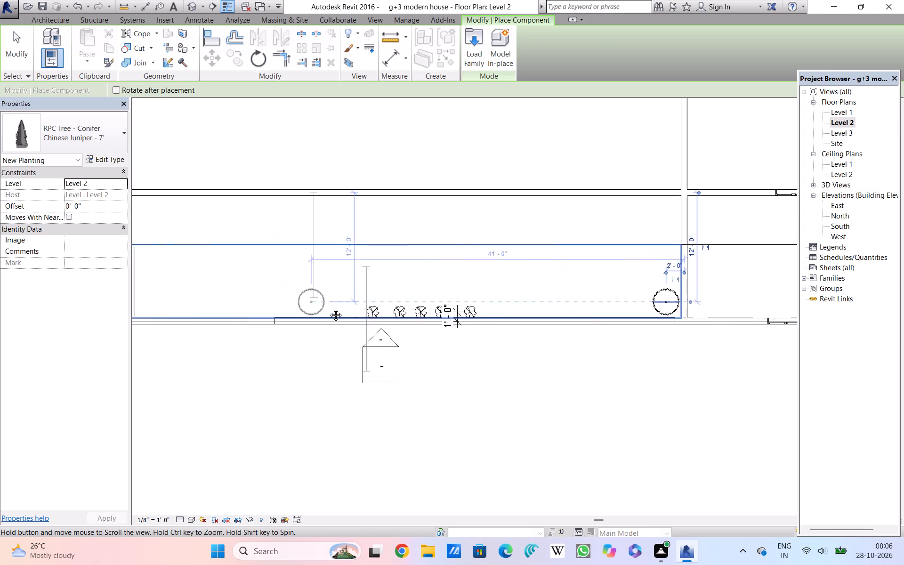
middle_click_drag(329, 308, 364, 314)
middle_click(368, 315)
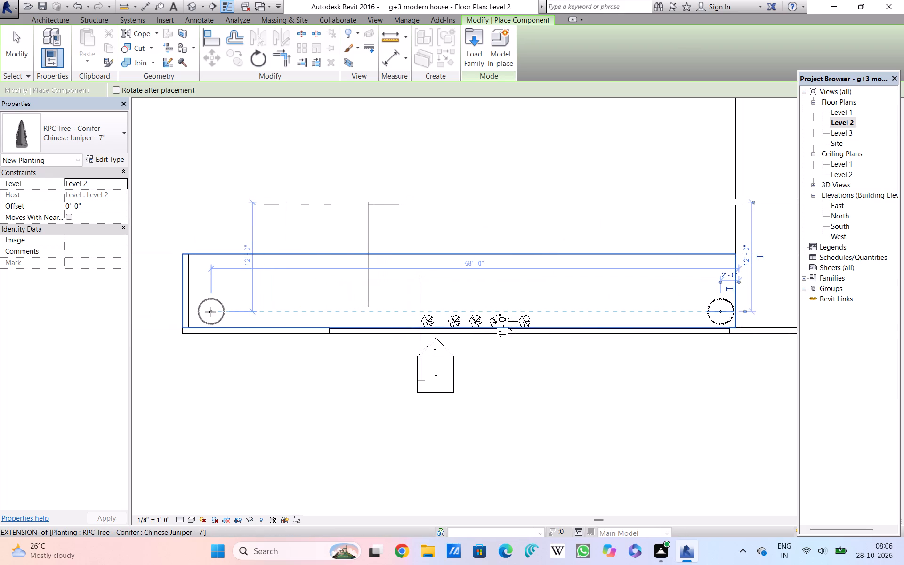
left_click(210, 312)
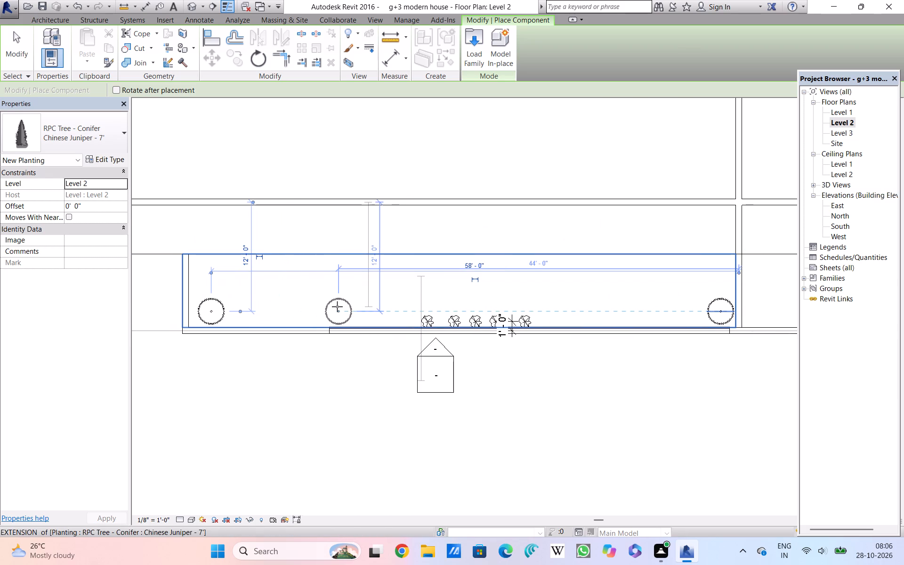
key("Escape")
key("Escape")
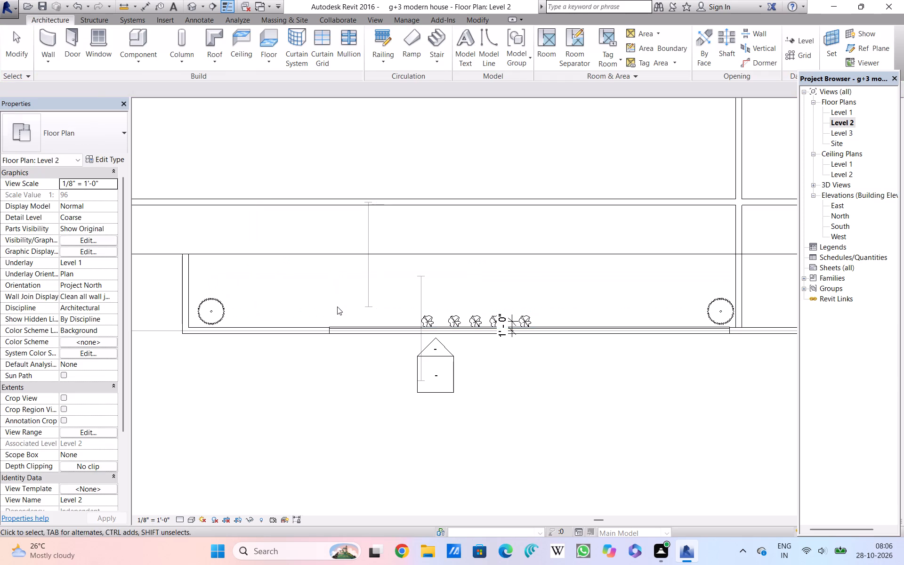
In the 3D view, open the profile of the Level 2 balcony's front Generic - 8" wall for editing.
left_click(196, 7)
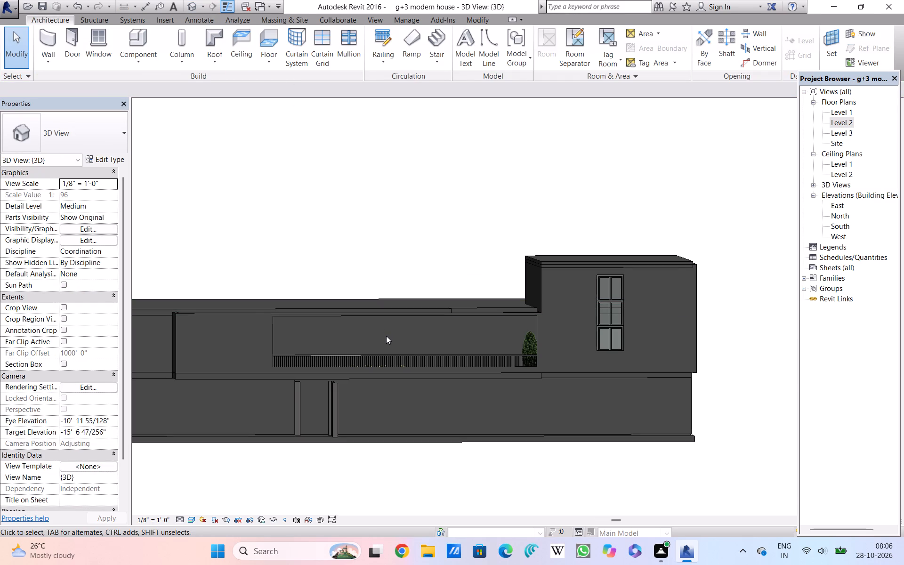
scroll(386, 336, "up", 3)
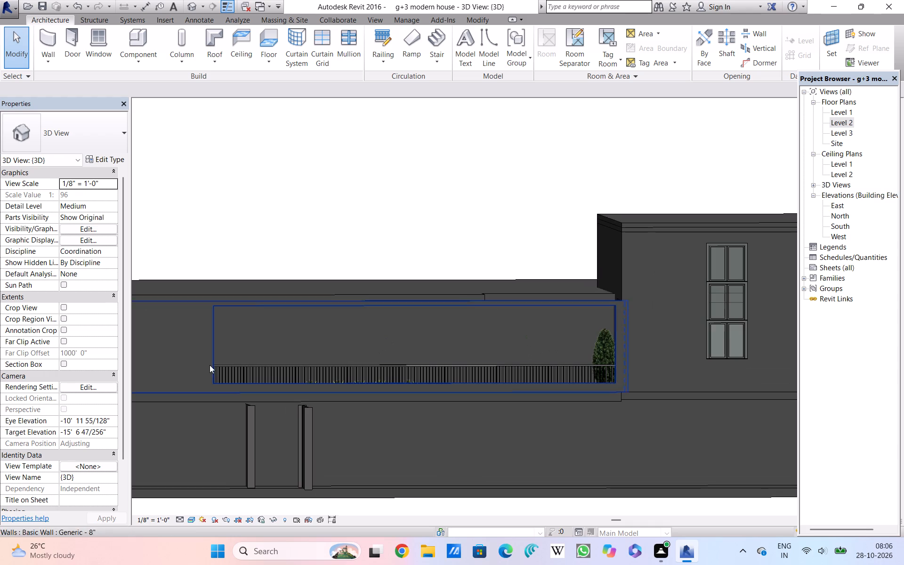
scroll(215, 355, "down", 1)
middle_click_drag(215, 355, 408, 326)
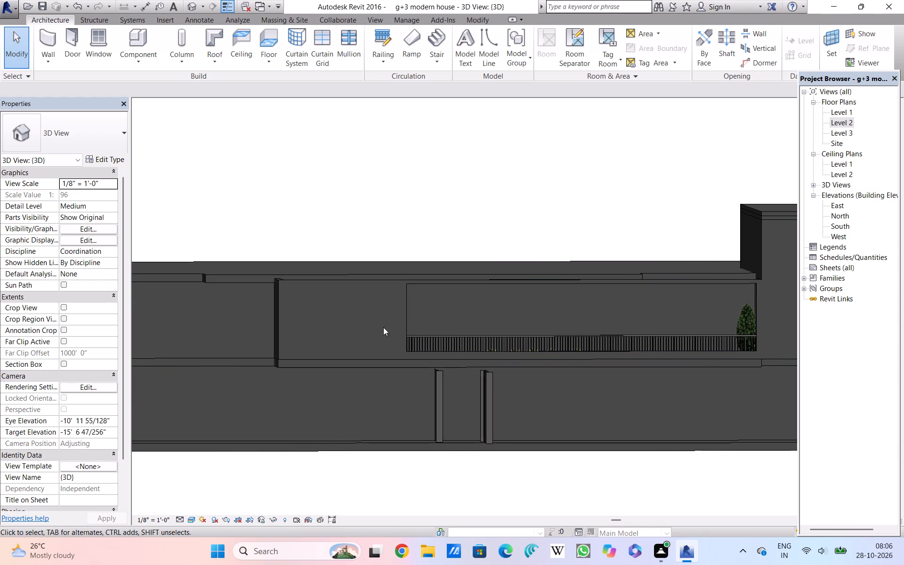
left_click(407, 320)
scroll(353, 329, "up", 2)
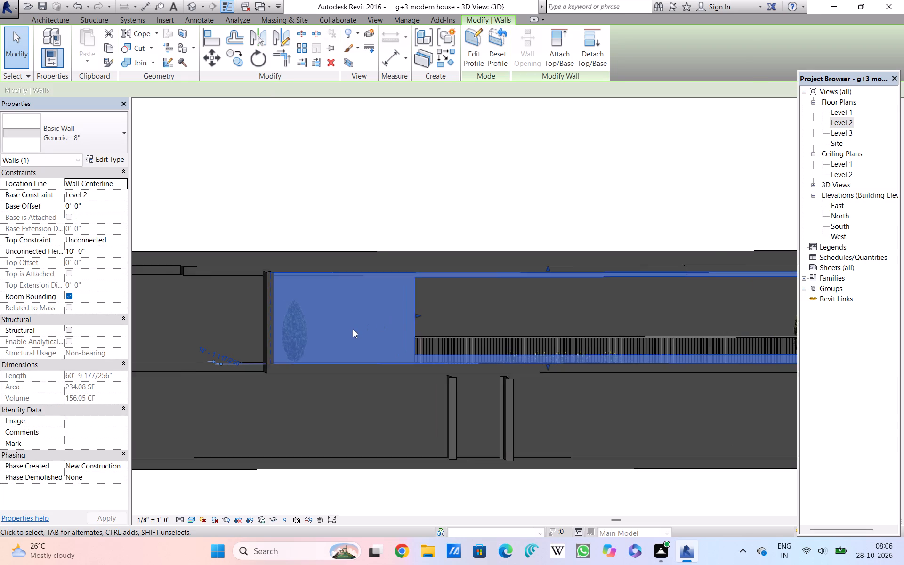
scroll(353, 329, "up", 1)
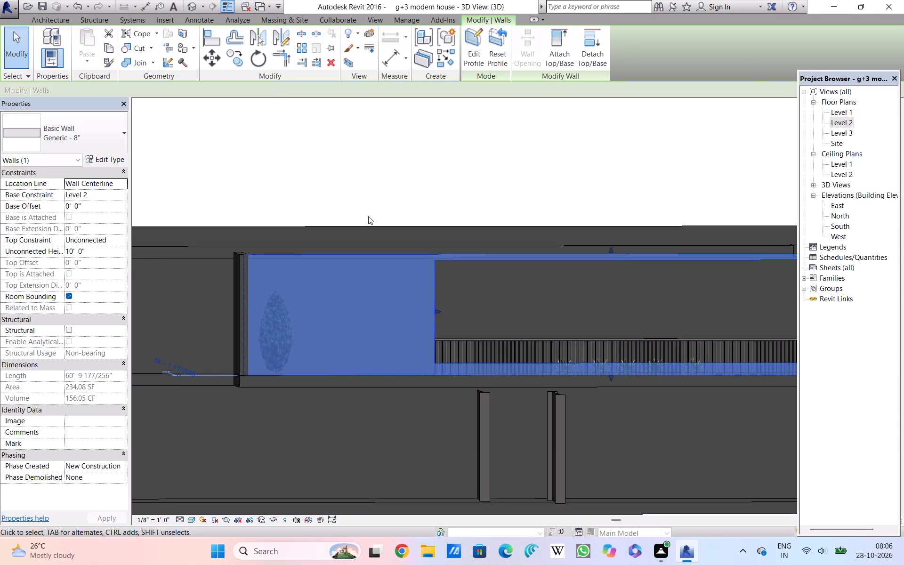
left_click(476, 56)
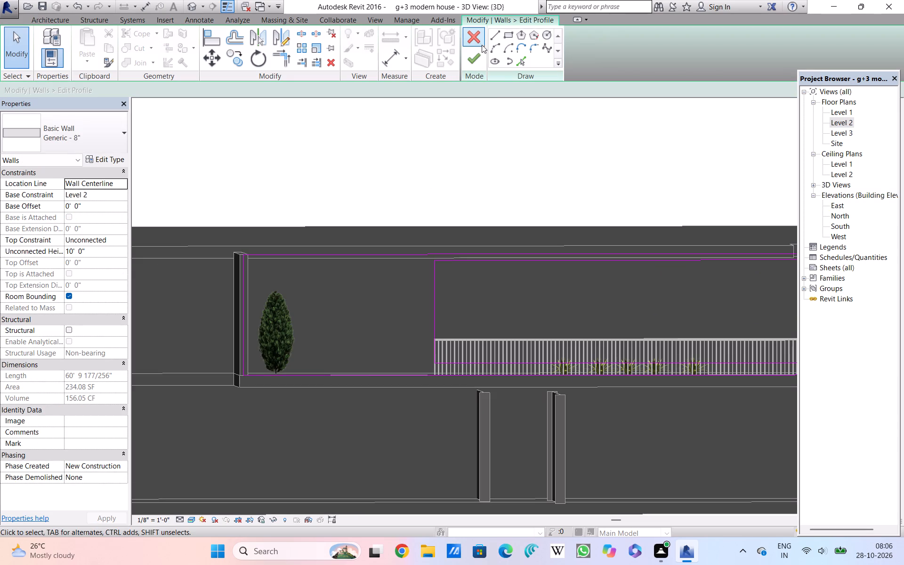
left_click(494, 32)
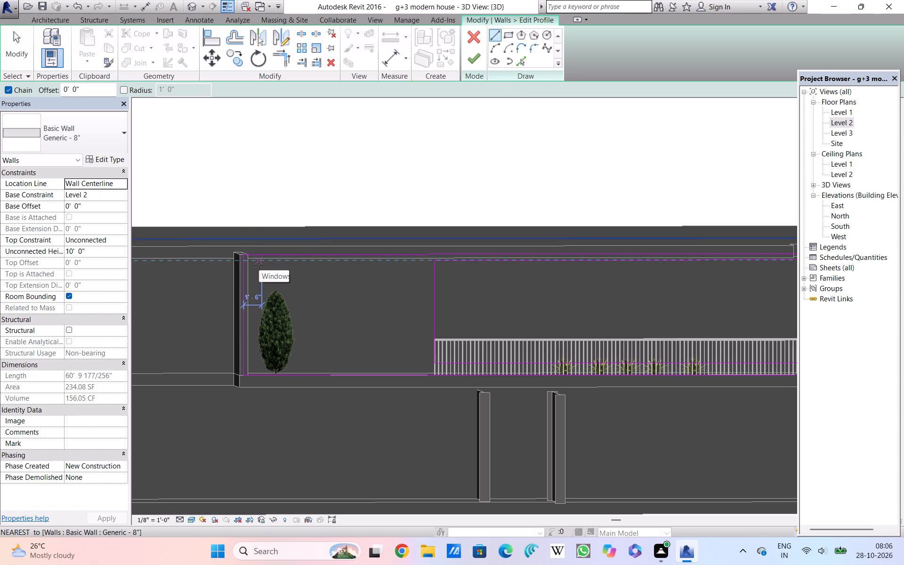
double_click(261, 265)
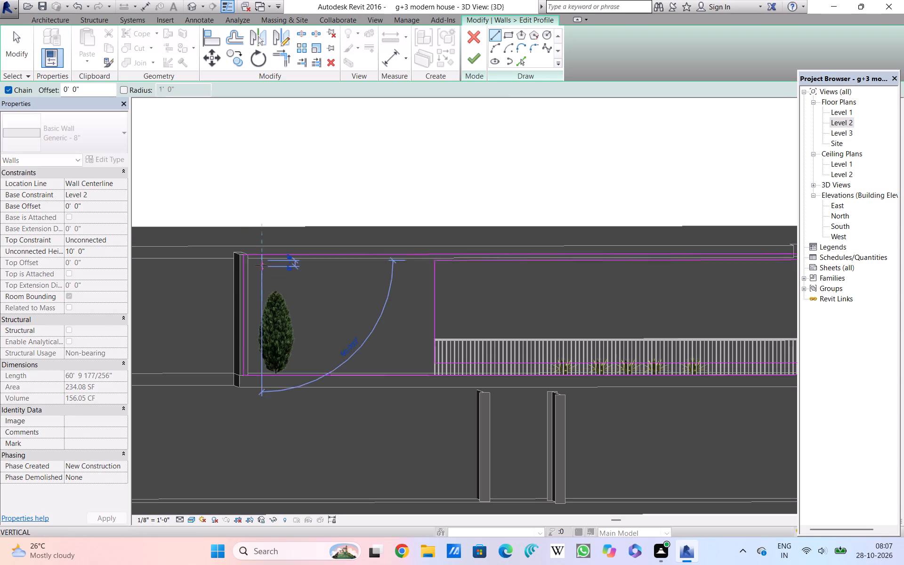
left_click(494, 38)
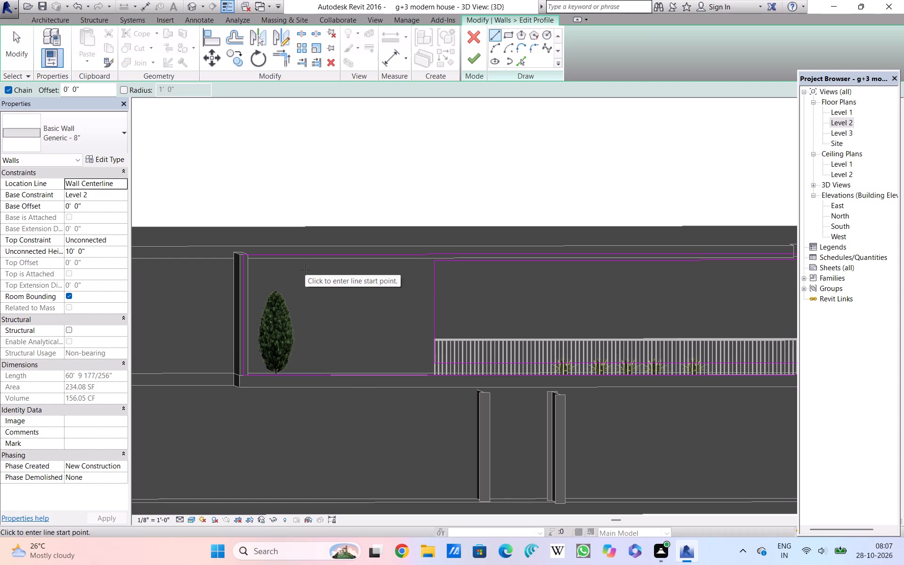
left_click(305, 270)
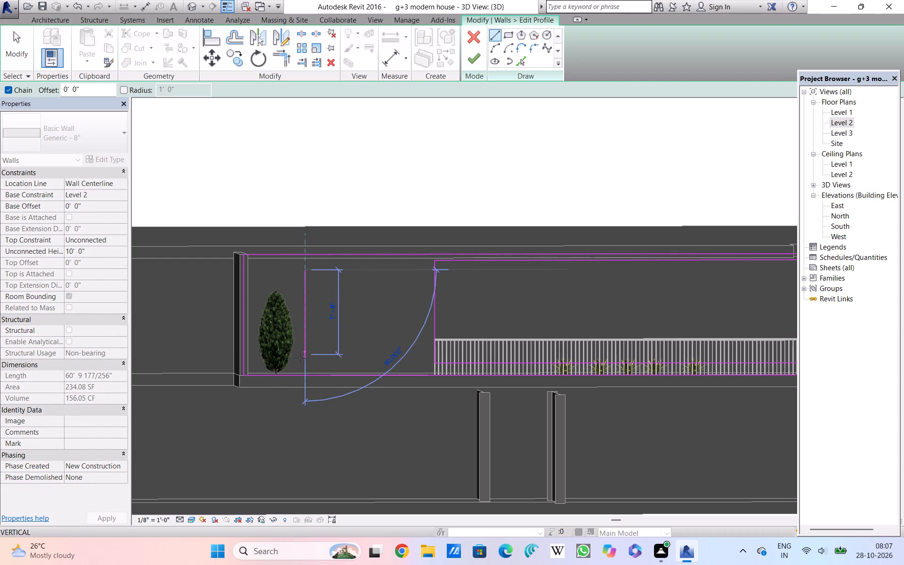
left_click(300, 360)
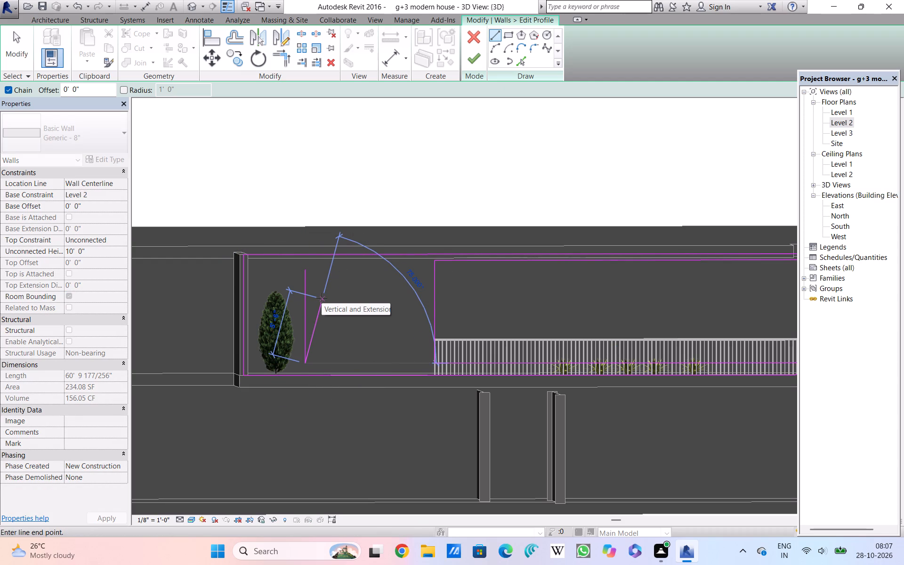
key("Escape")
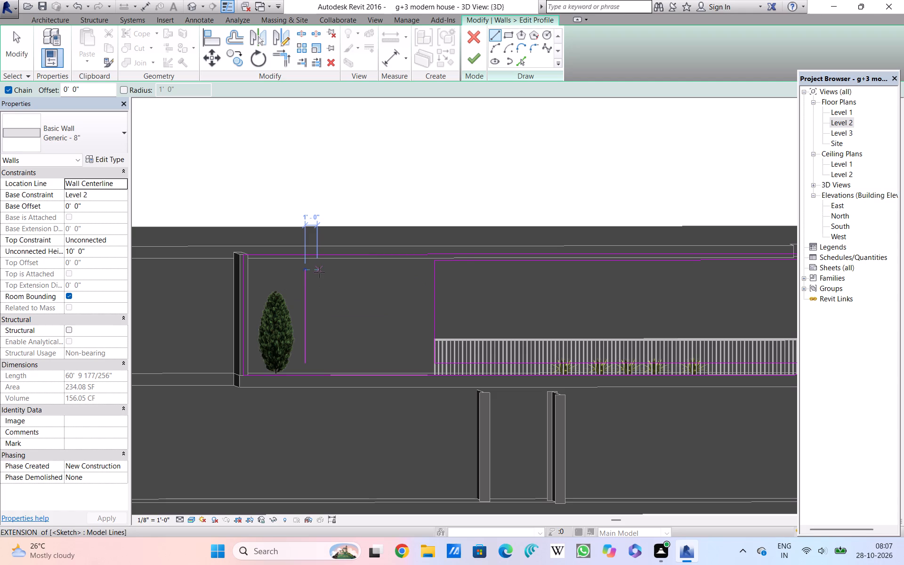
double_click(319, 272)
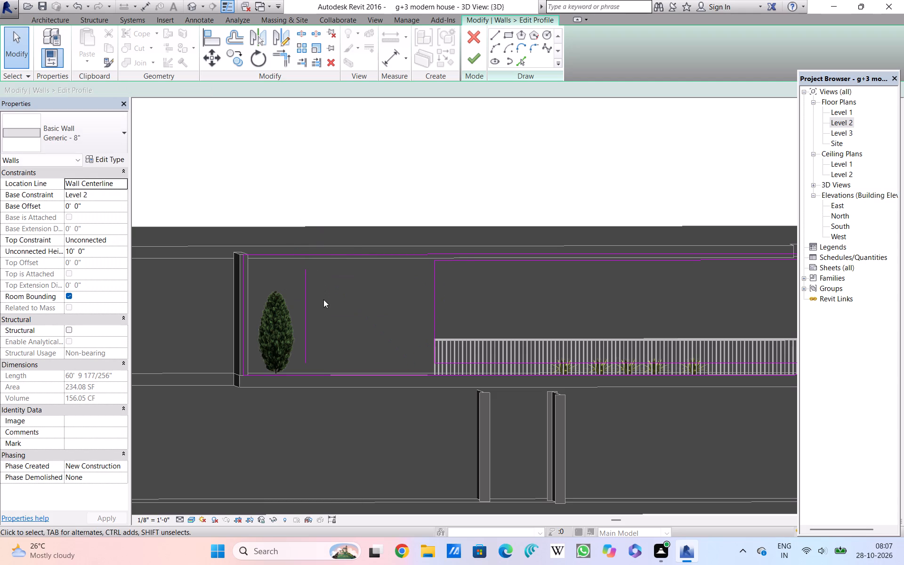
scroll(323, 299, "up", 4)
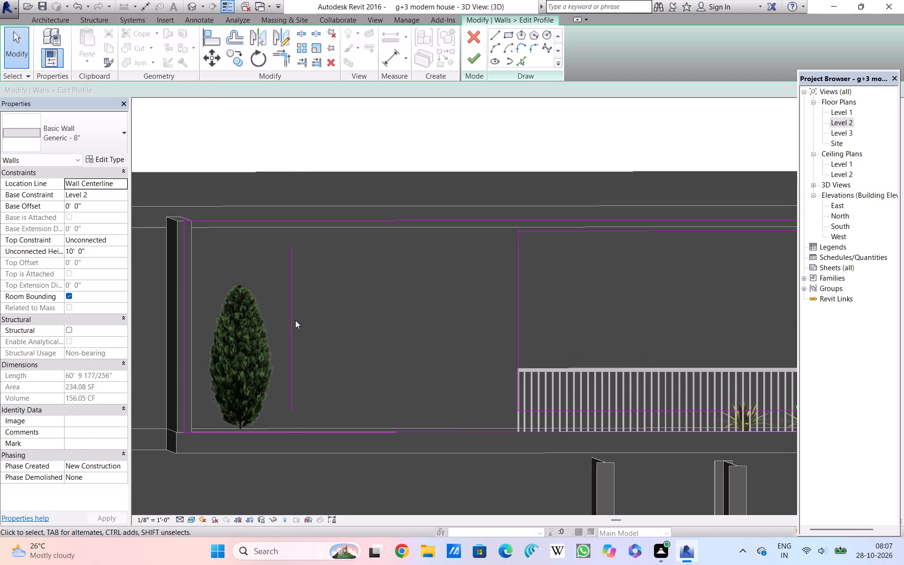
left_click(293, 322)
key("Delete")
Sketch a tall vertical rectangular slot about 3" wide in the solid part of the wall, just beside the large balcony opening.
left_click(505, 35)
left_click(476, 238)
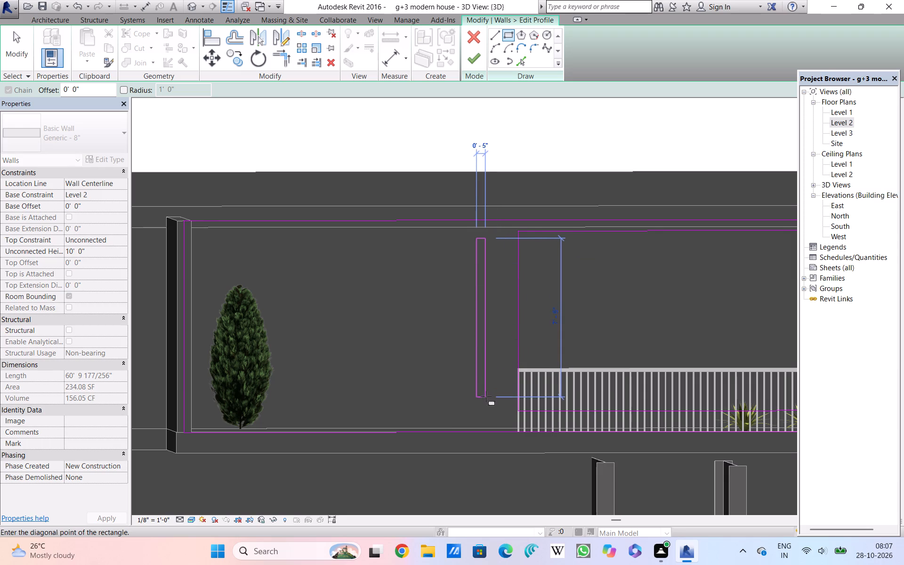
left_click(483, 422)
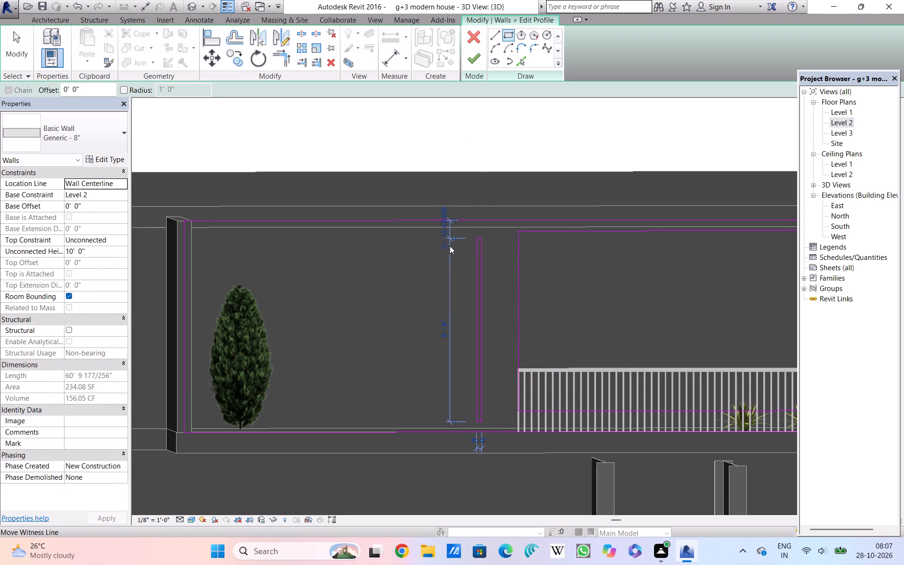
left_click(450, 246)
left_click_drag(456, 245, 456, 255)
left_click_drag(456, 255, 461, 273)
Sketch six more spaced vertical slots, each about 4" to 5" wide and 8'-2" tall, between the juniper and the first slot.
left_click(325, 249)
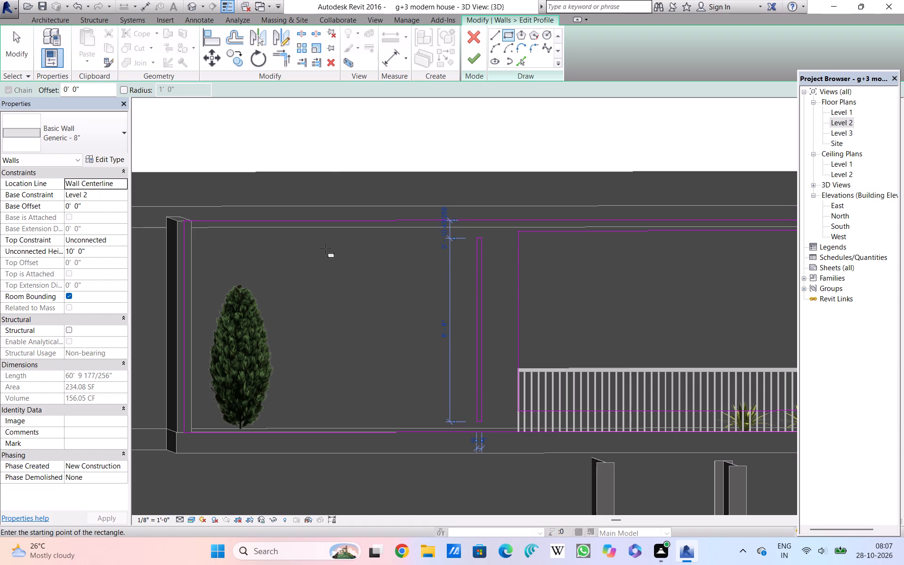
left_click(334, 420)
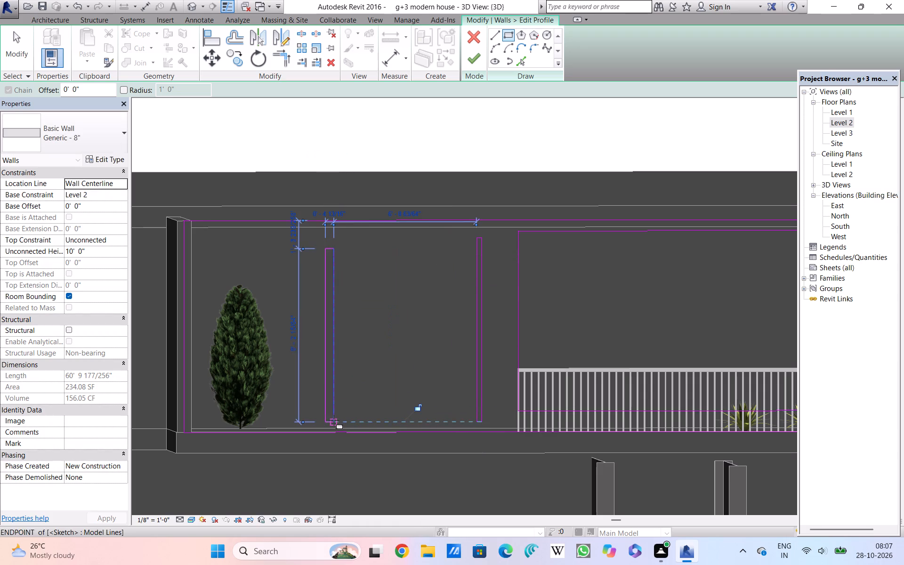
left_click(353, 253)
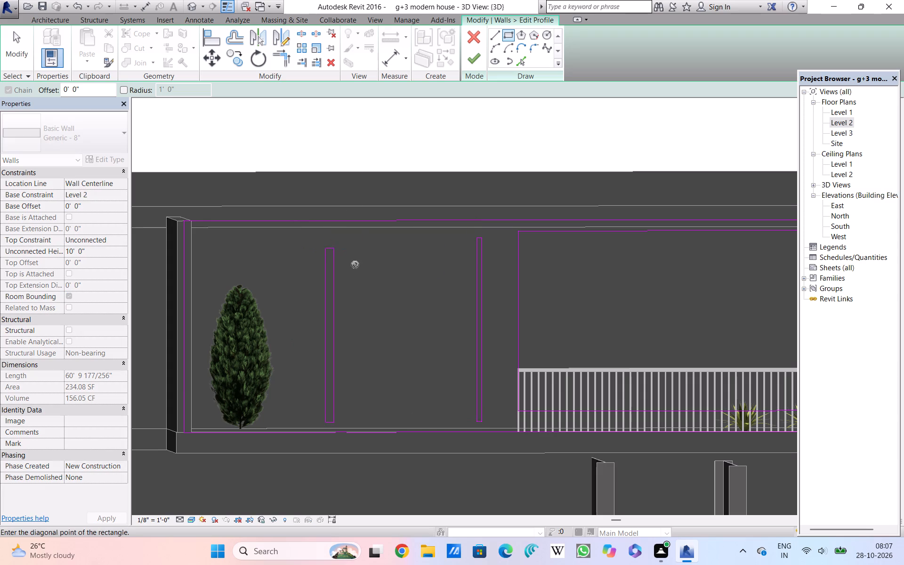
left_click(362, 419)
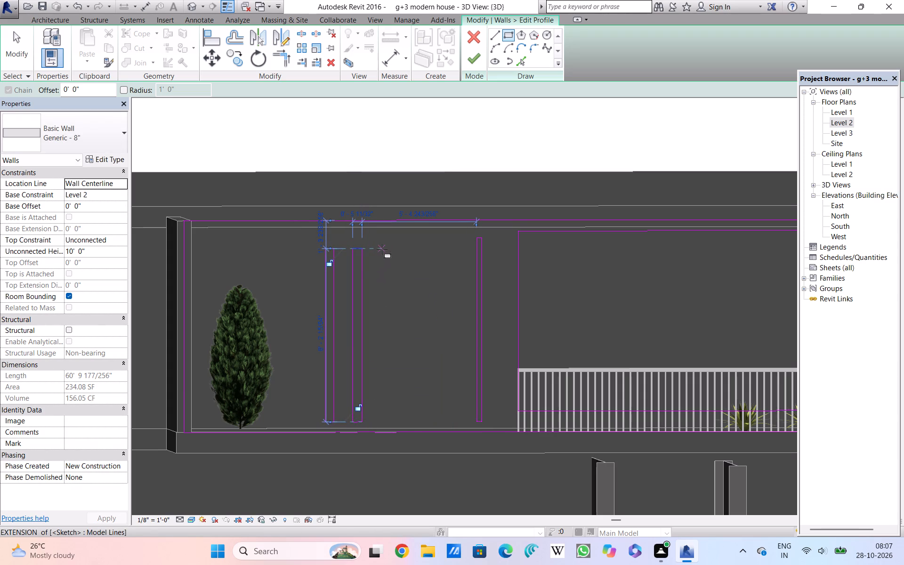
left_click(381, 249)
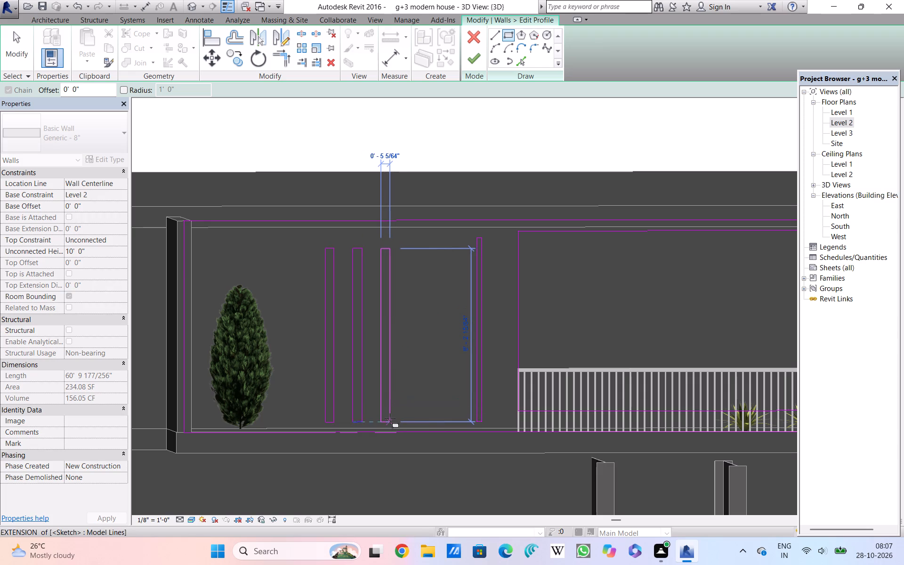
left_click(390, 419)
left_click(404, 250)
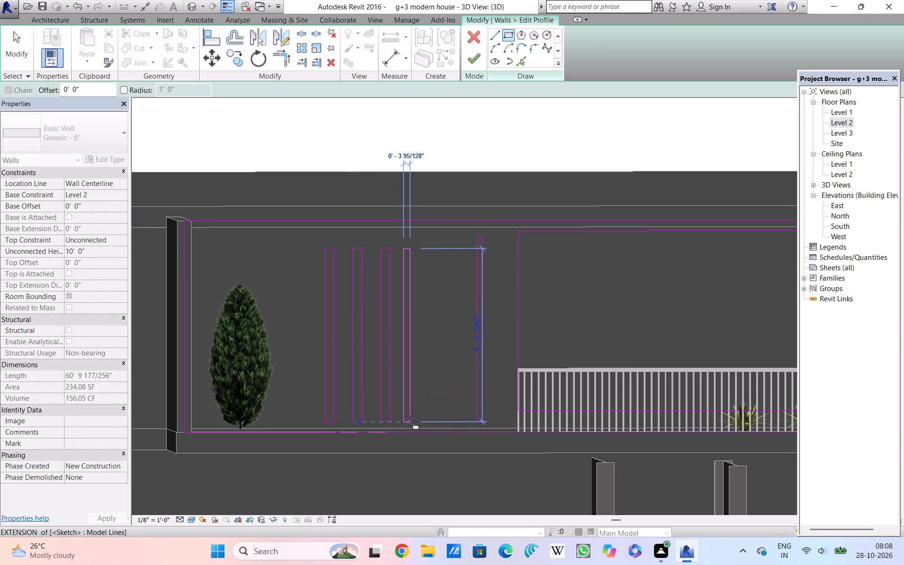
left_click(410, 422)
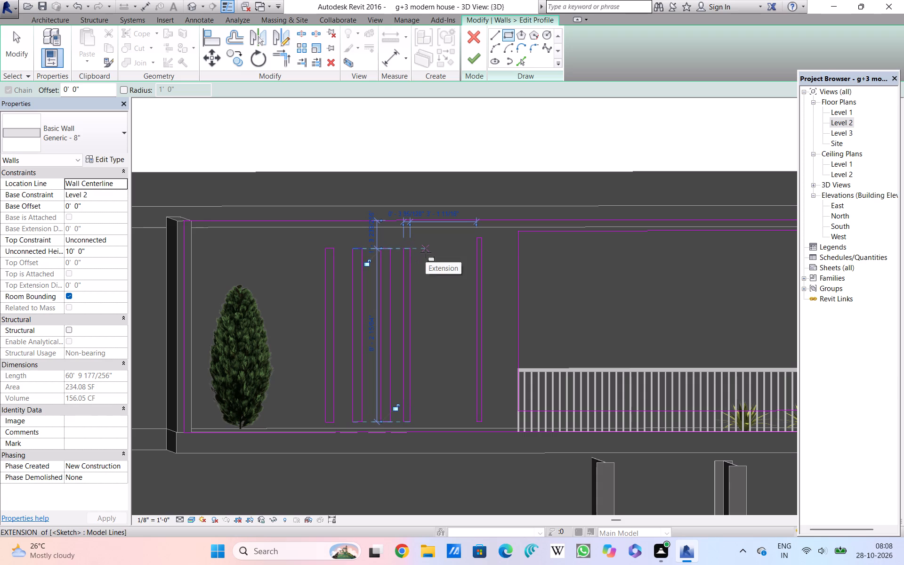
left_click(426, 252)
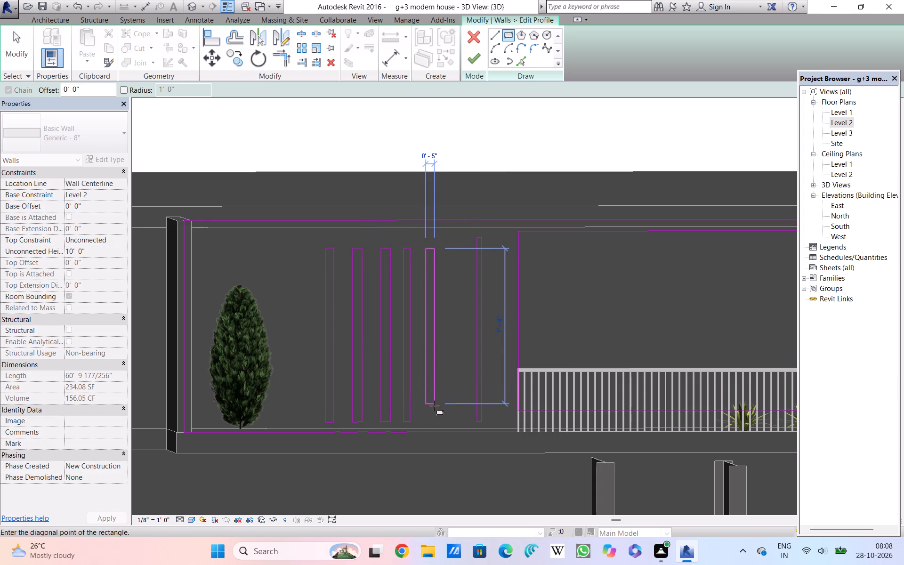
left_click(434, 419)
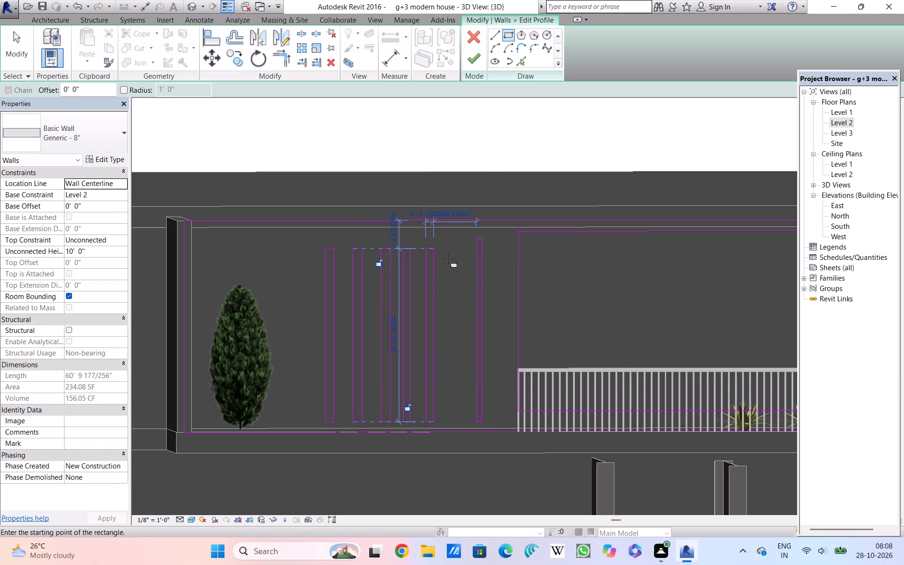
left_click(448, 252)
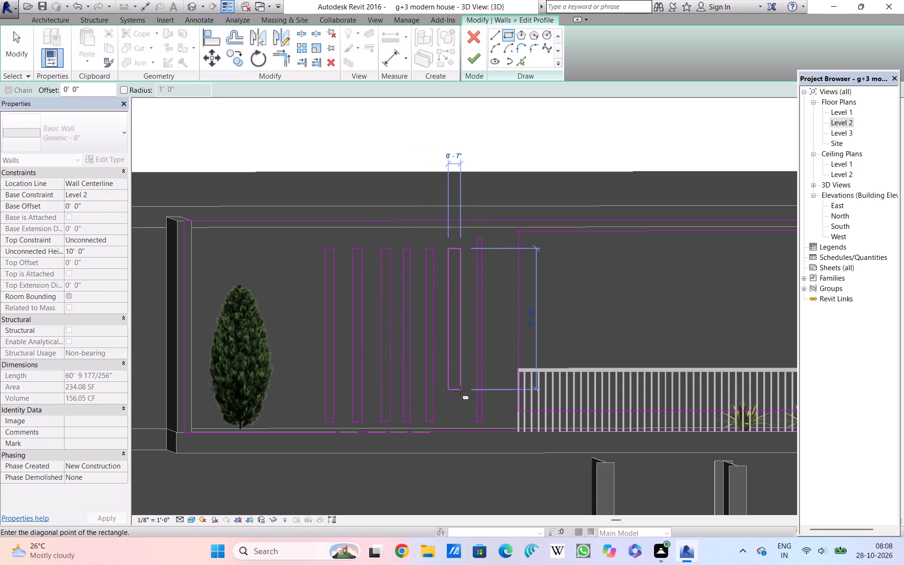
left_click(456, 419)
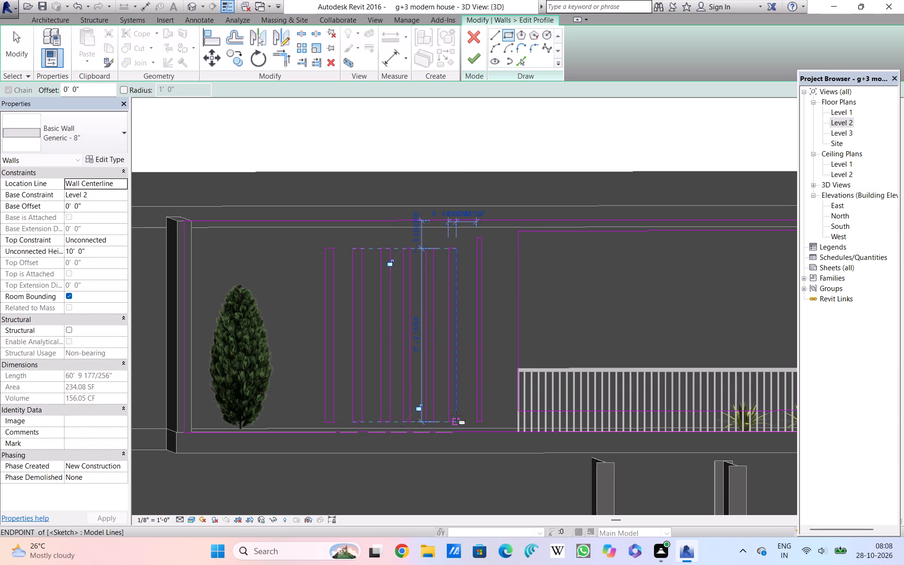
Sketch another vertical slot about 7" wide between the juniper and the row of slots.
left_click(294, 254)
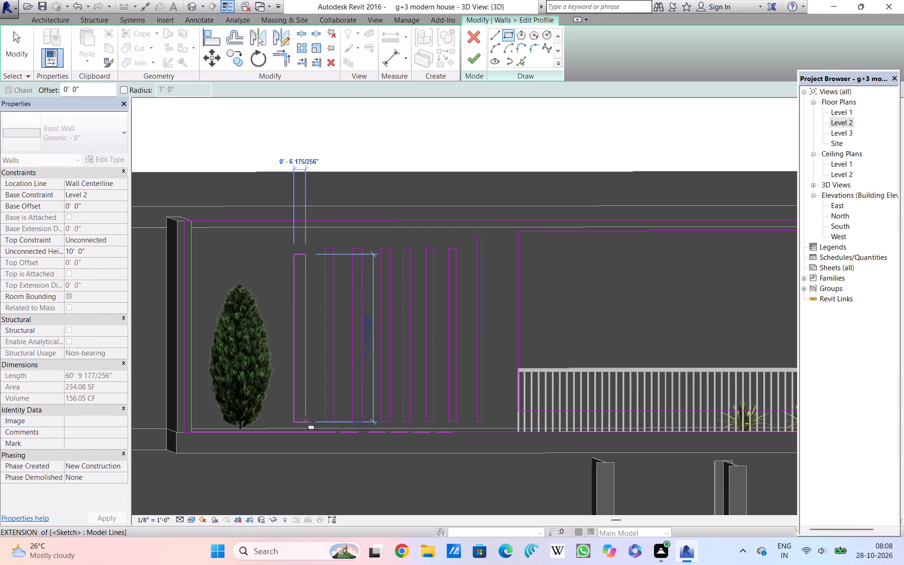
left_click(307, 418)
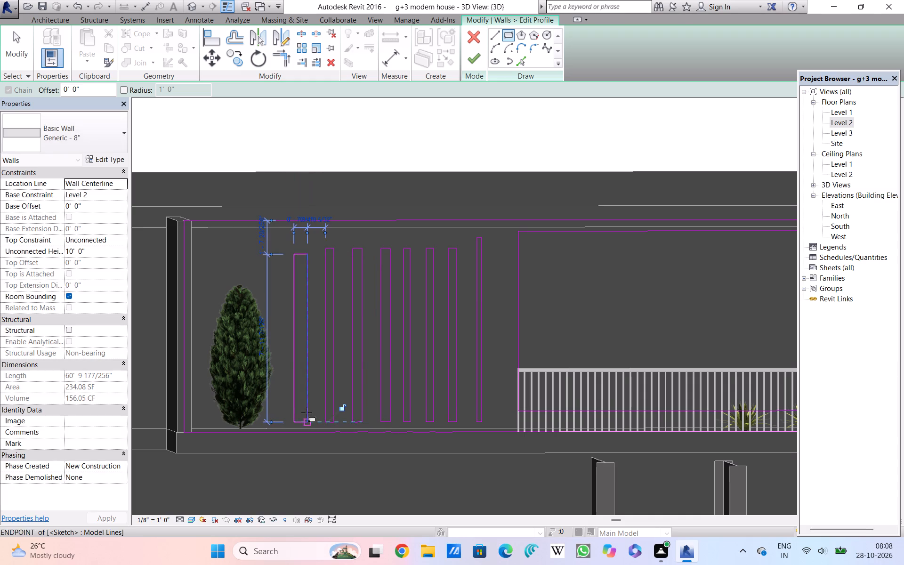
double_click(259, 257)
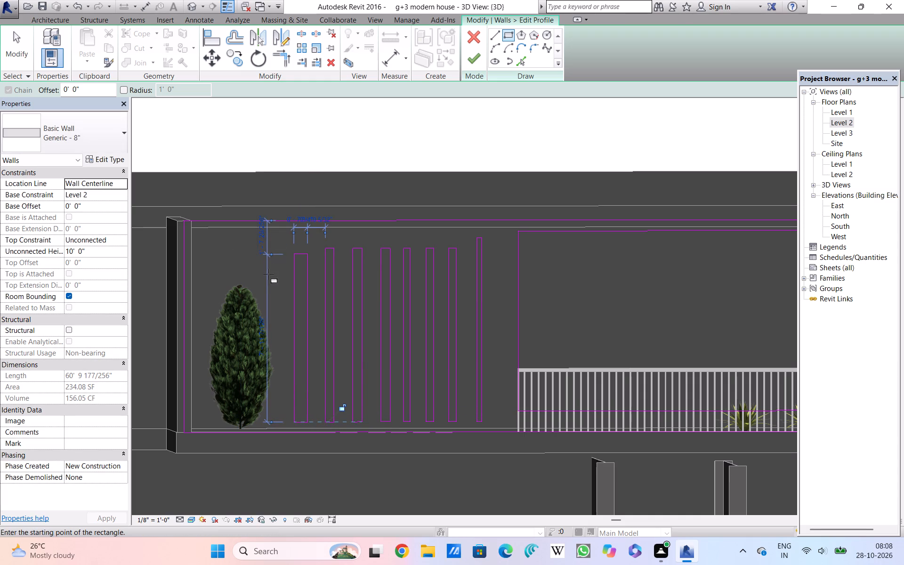
left_click_drag(257, 255, 265, 266)
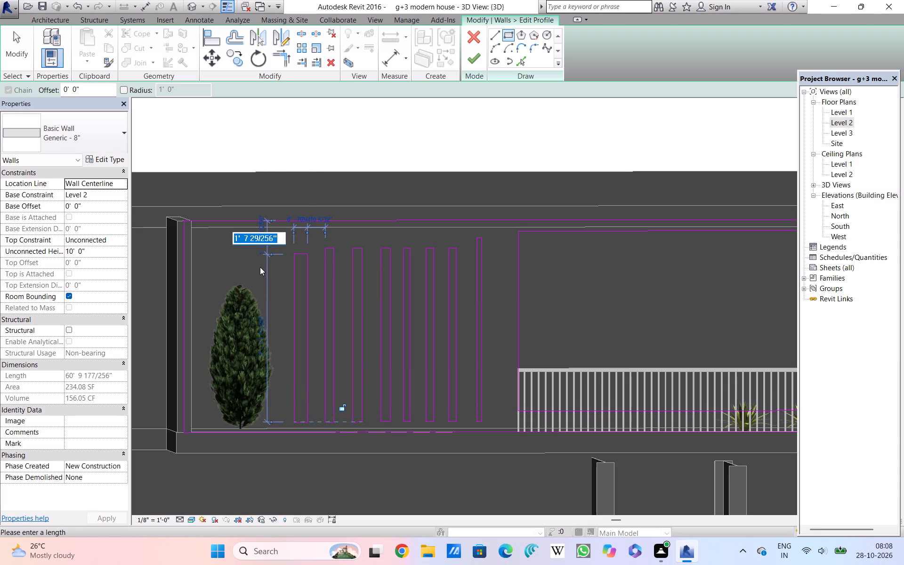
left_click(206, 258)
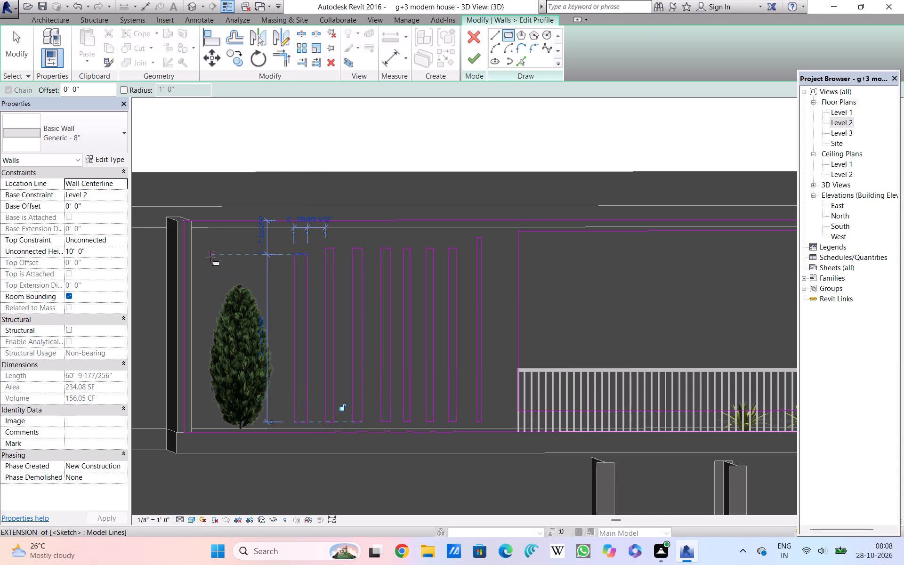
Sketch three more vertical slots across the juniper, about 6", 9" and 7" wide, matching the neighbouring slot's height.
left_click(202, 257)
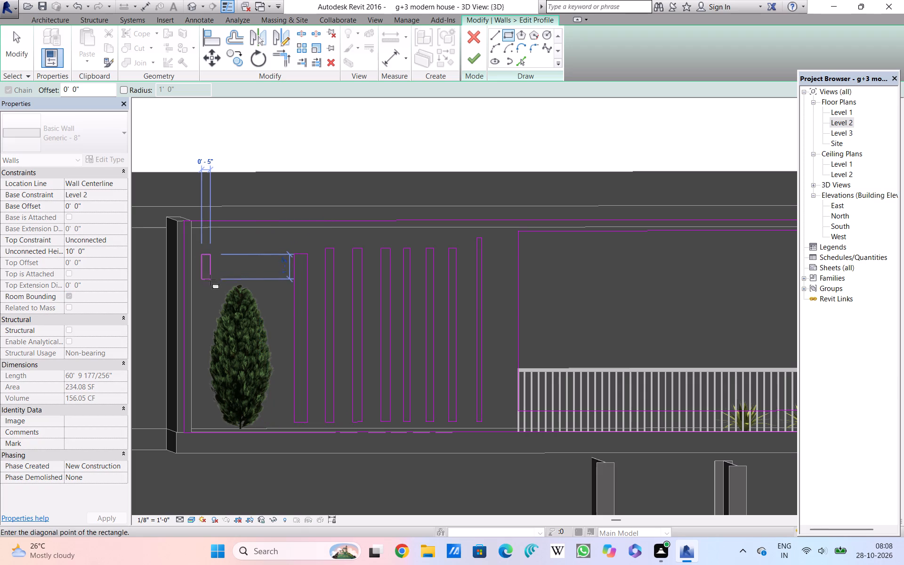
left_click(213, 419)
left_click(228, 257)
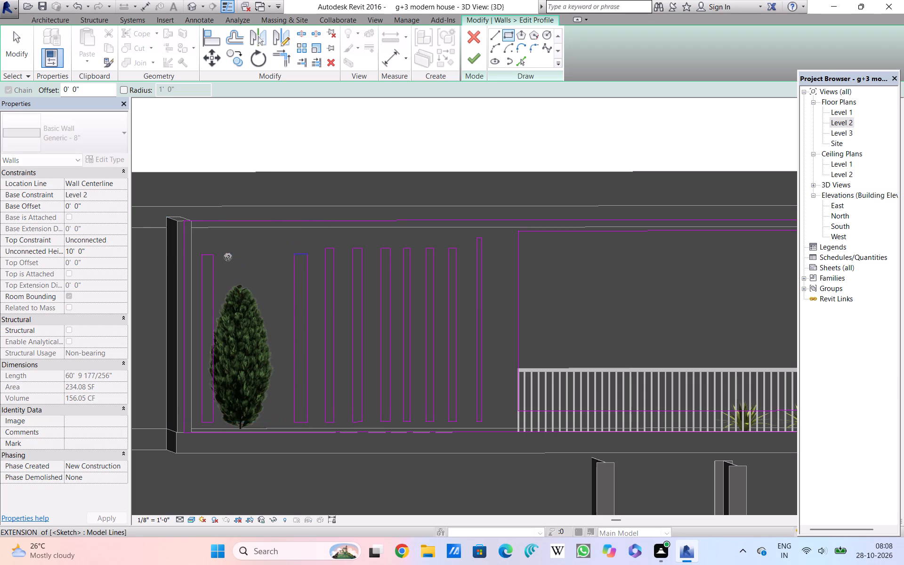
left_click(242, 419)
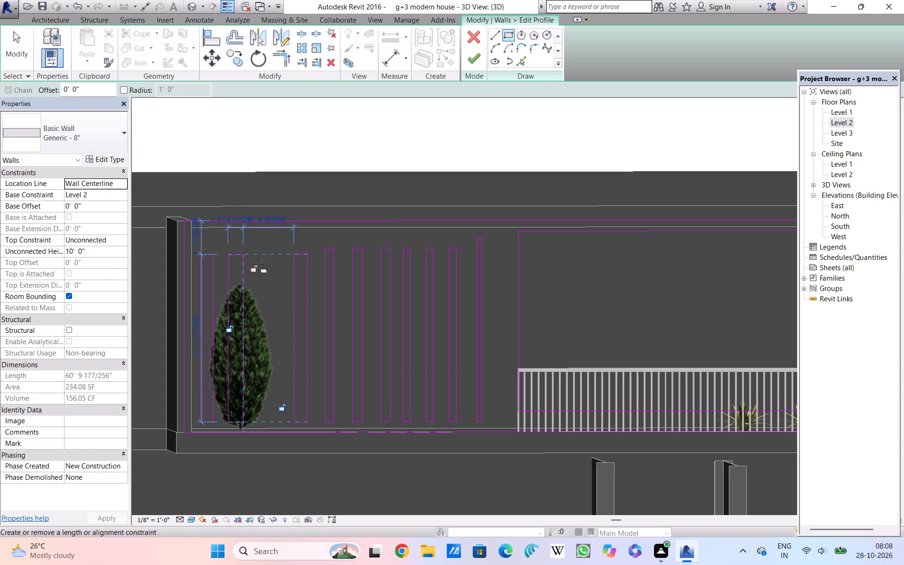
left_click(258, 258)
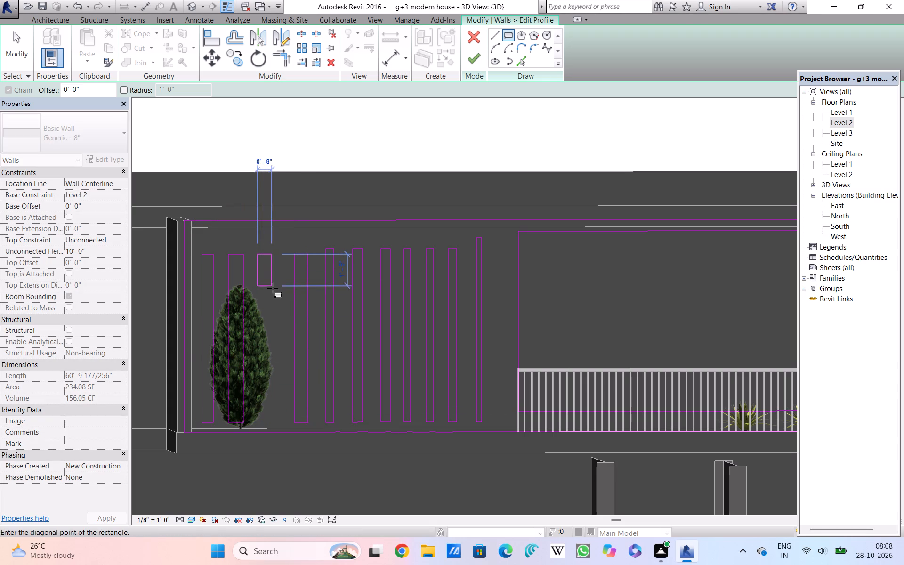
double_click(270, 425)
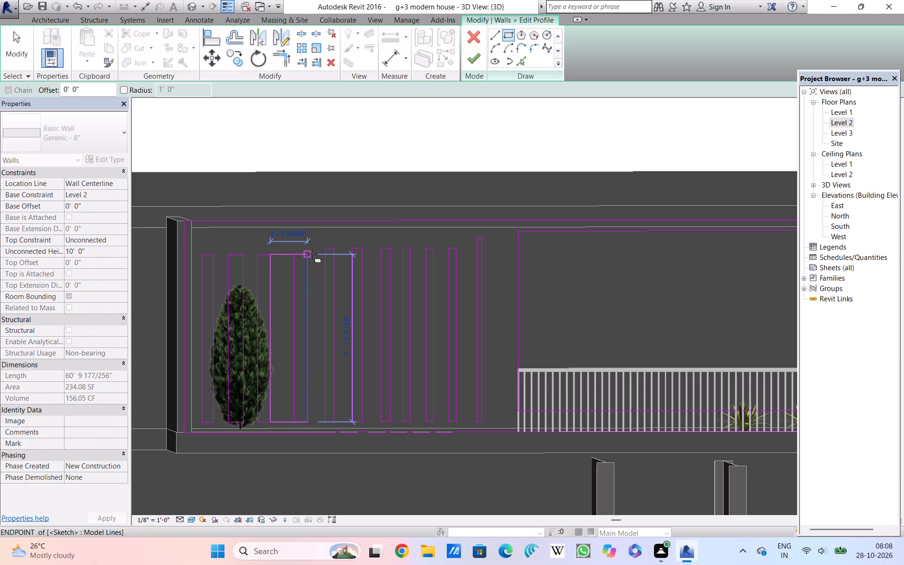
key("Escape")
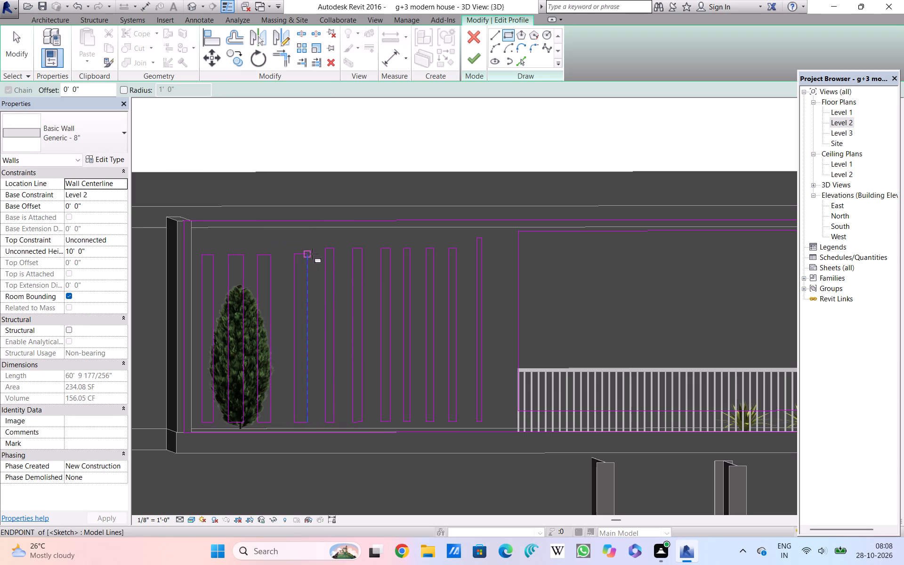
key("Escape")
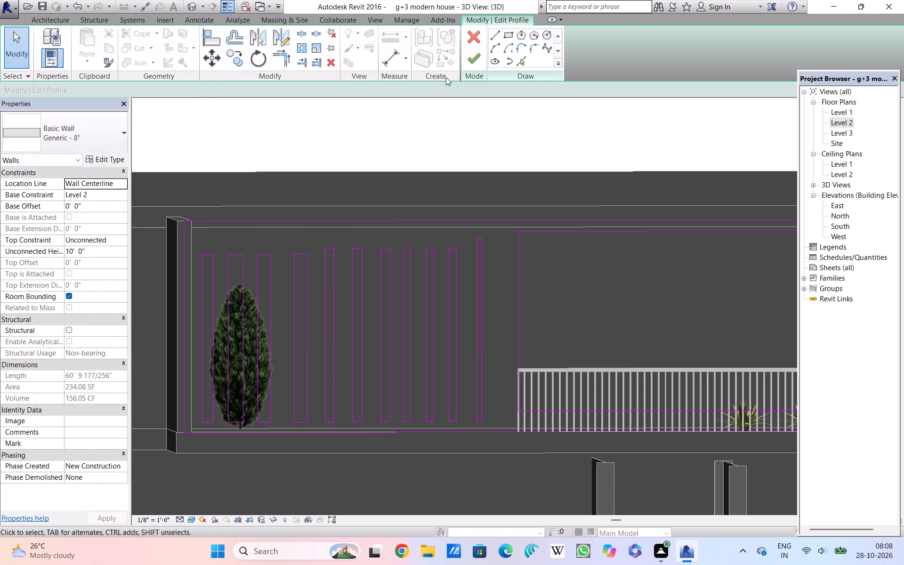
Finish the profile edit so the slots are cut through the Level 2 balcony's front wall.
double_click(469, 64)
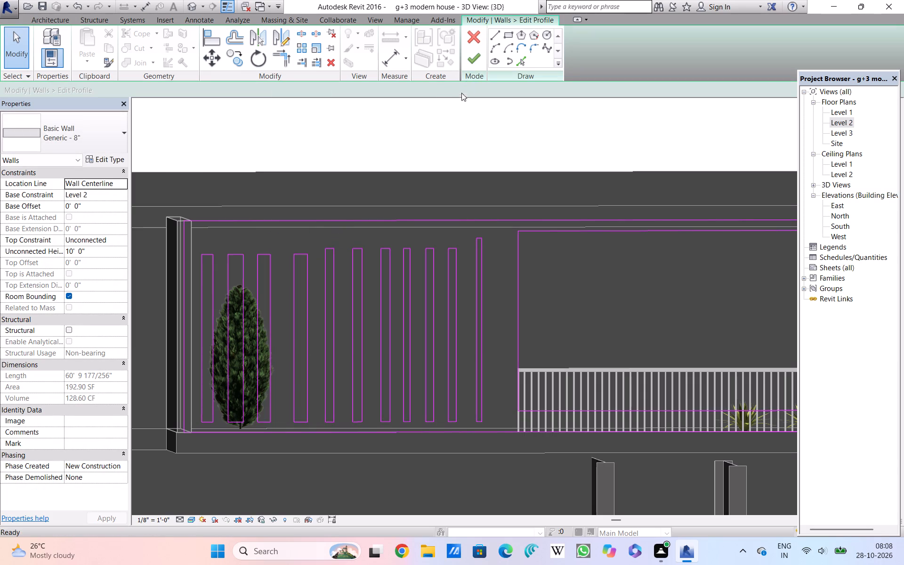
left_click(469, 56)
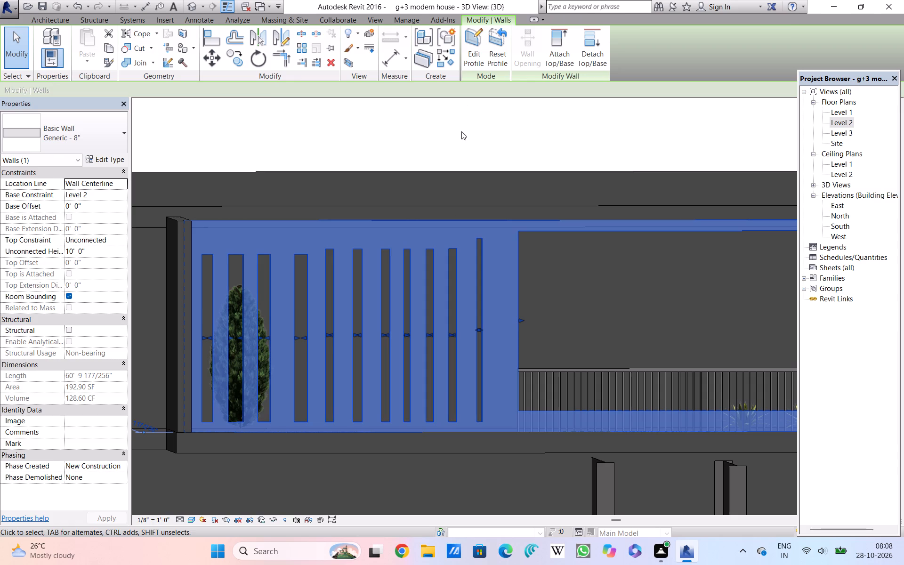
left_click(461, 131)
scroll(462, 142, "down", 3)
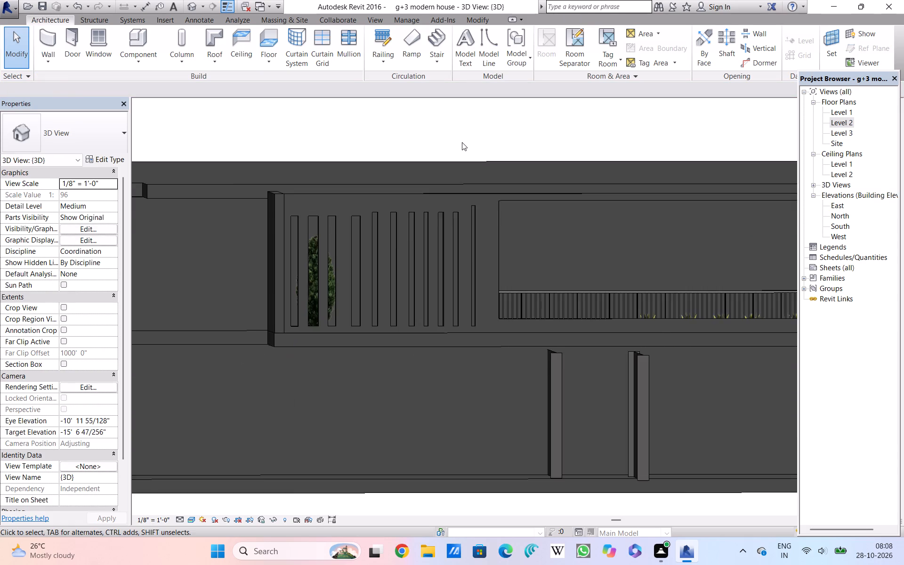
scroll(462, 142, "down", 4)
scroll(527, 192, "down", 1)
middle_click_drag(527, 192, 445, 230)
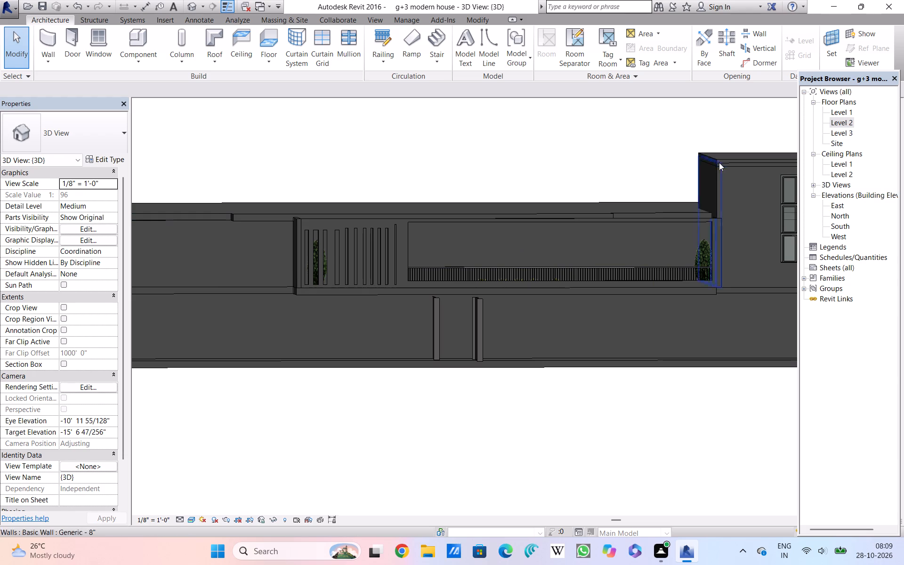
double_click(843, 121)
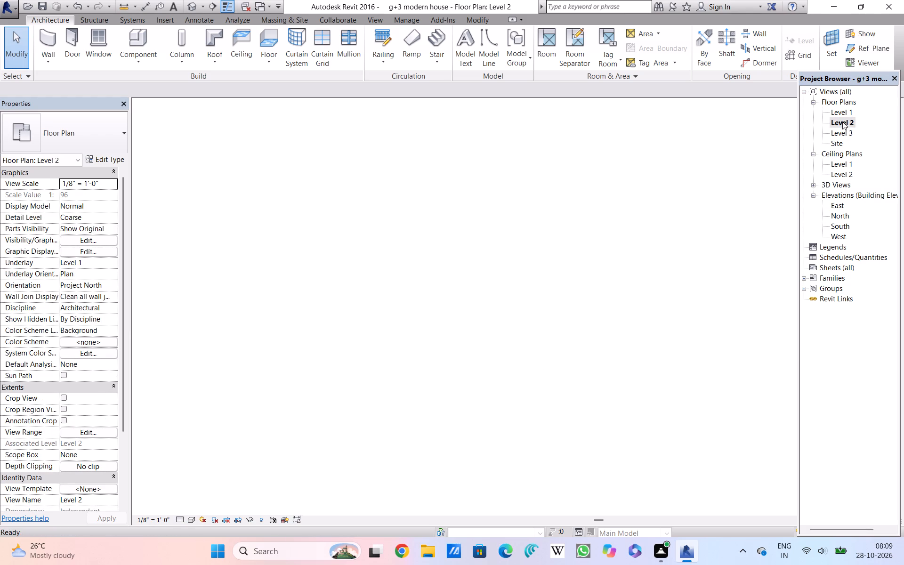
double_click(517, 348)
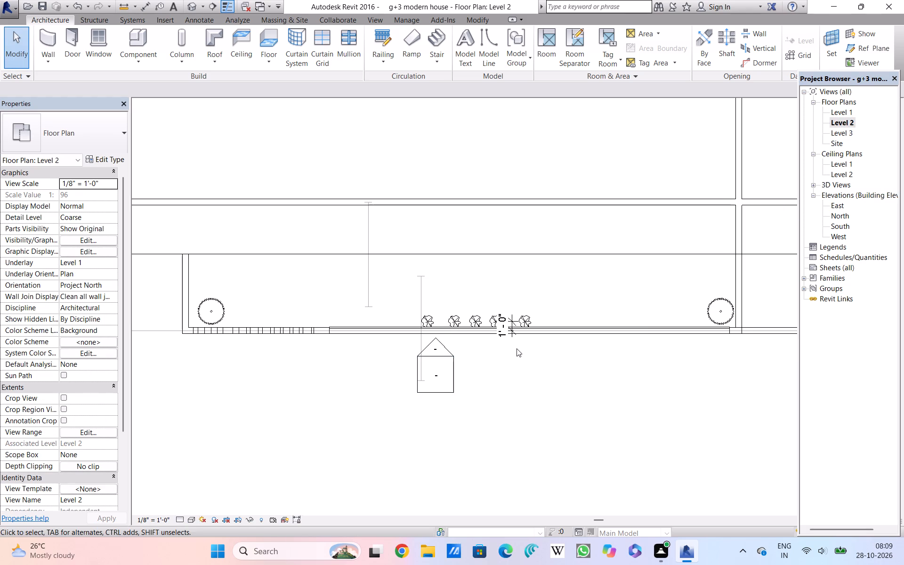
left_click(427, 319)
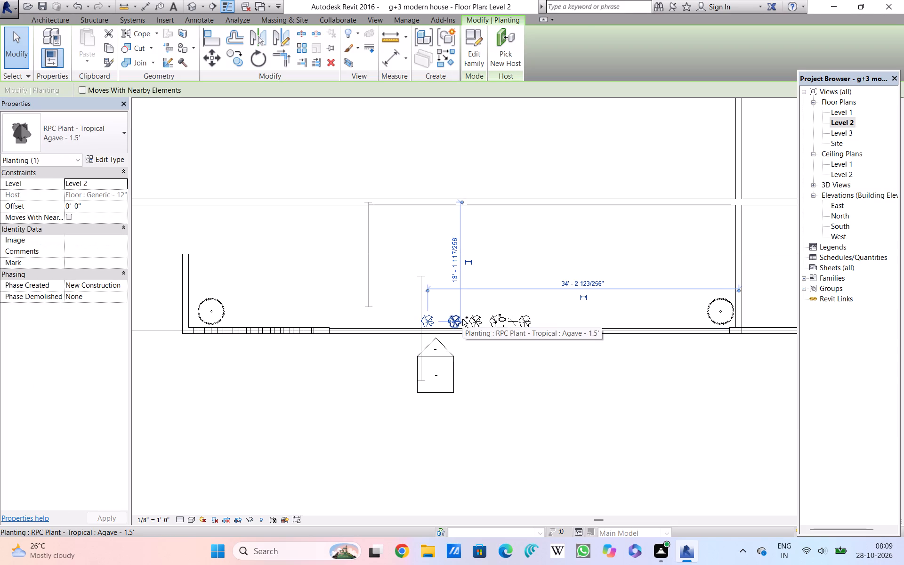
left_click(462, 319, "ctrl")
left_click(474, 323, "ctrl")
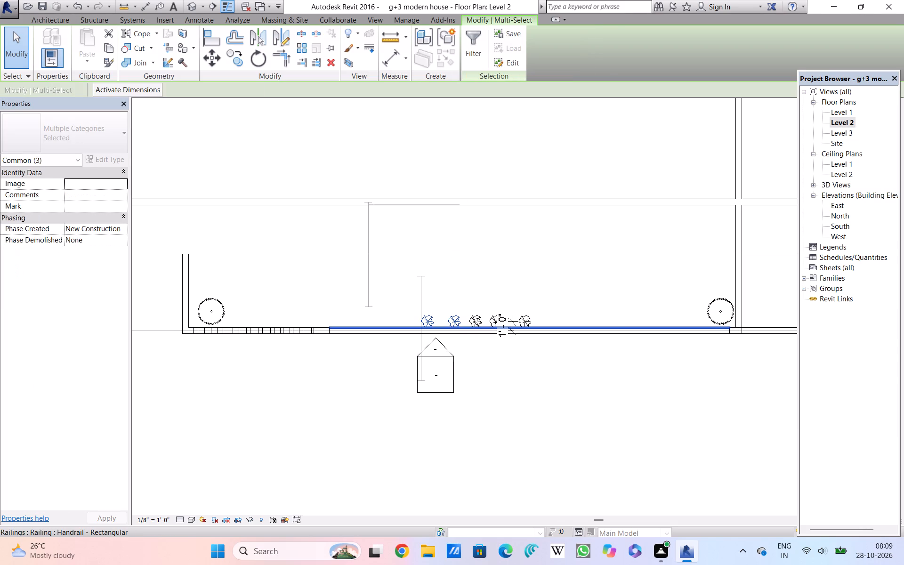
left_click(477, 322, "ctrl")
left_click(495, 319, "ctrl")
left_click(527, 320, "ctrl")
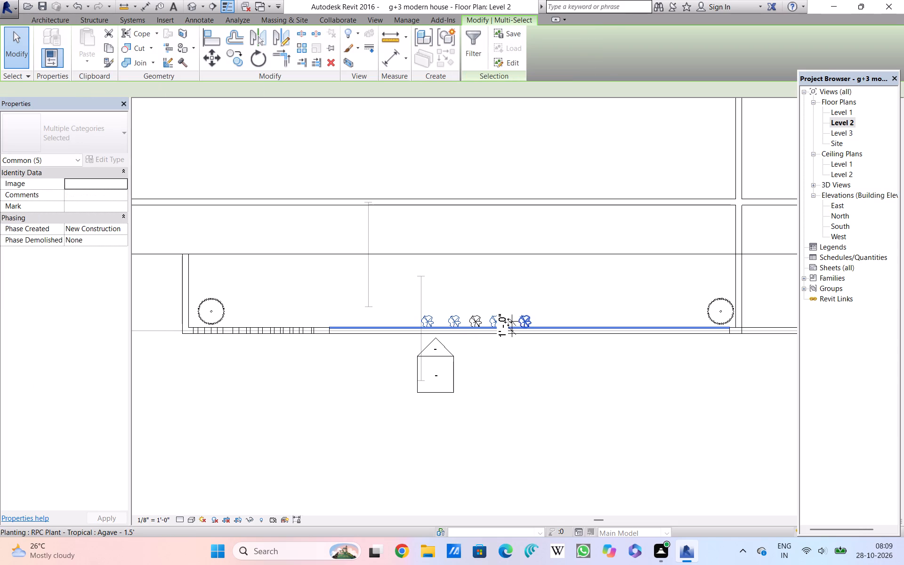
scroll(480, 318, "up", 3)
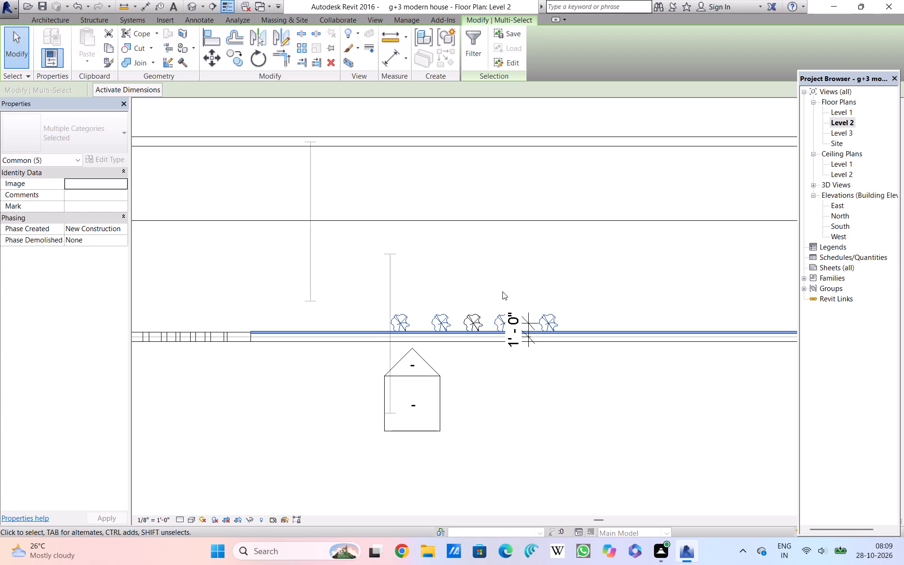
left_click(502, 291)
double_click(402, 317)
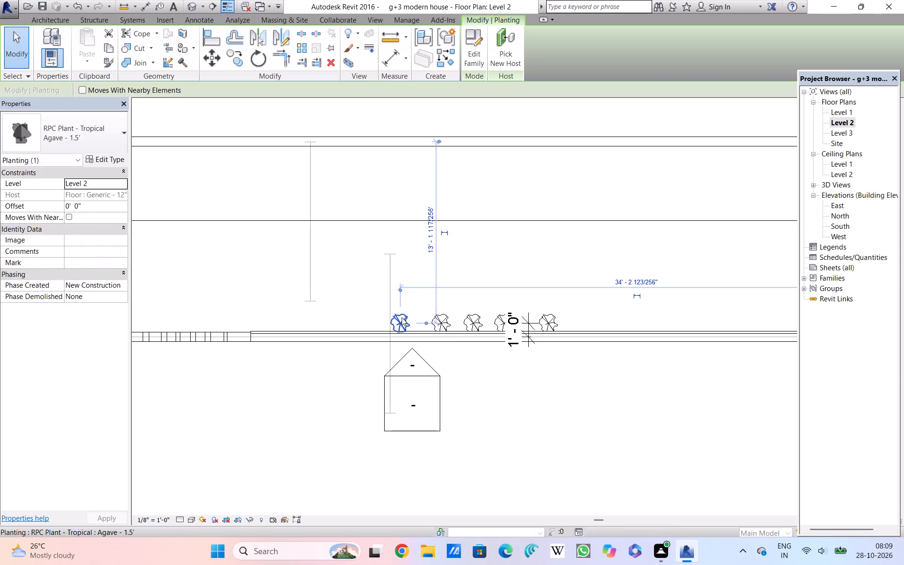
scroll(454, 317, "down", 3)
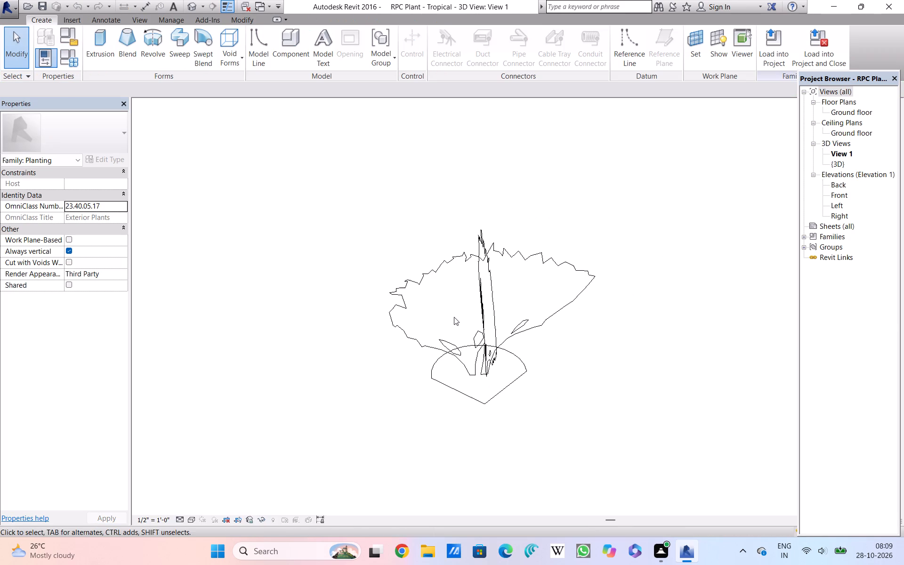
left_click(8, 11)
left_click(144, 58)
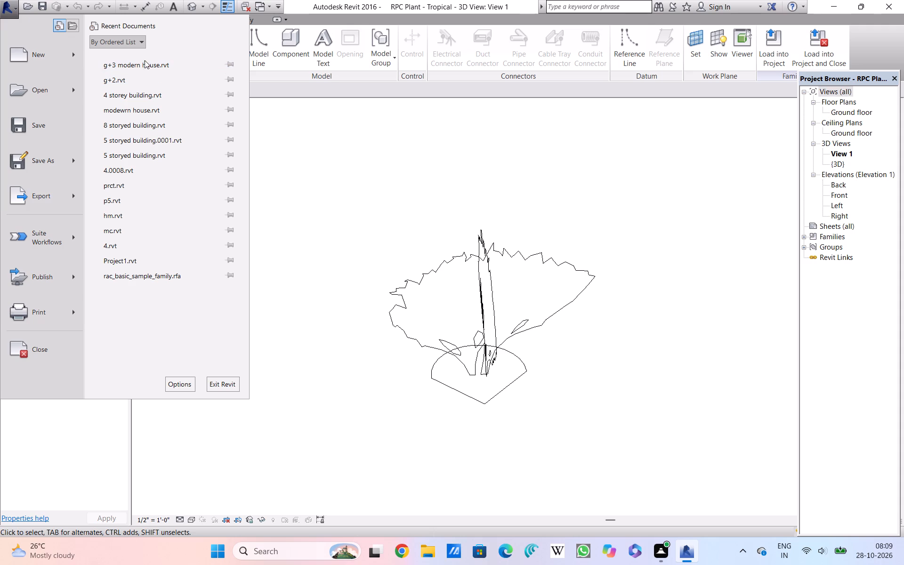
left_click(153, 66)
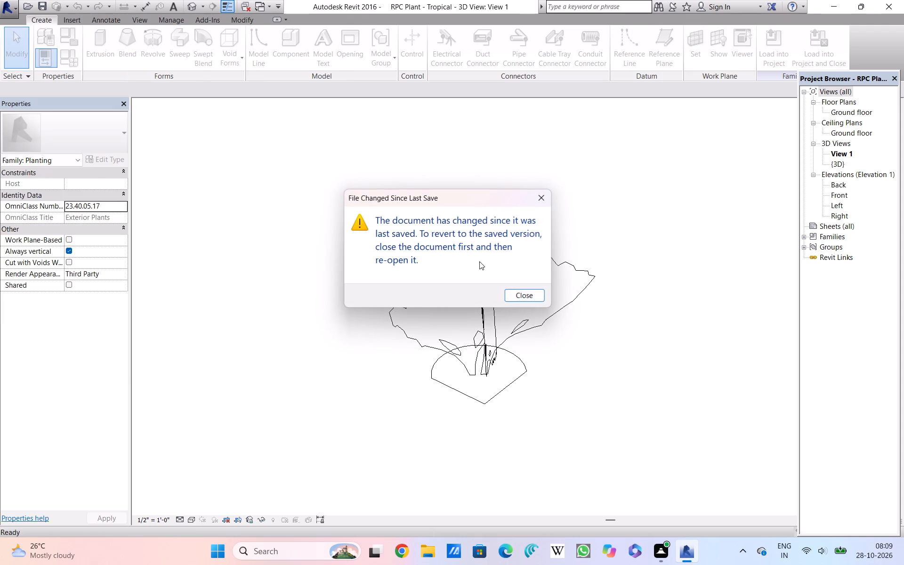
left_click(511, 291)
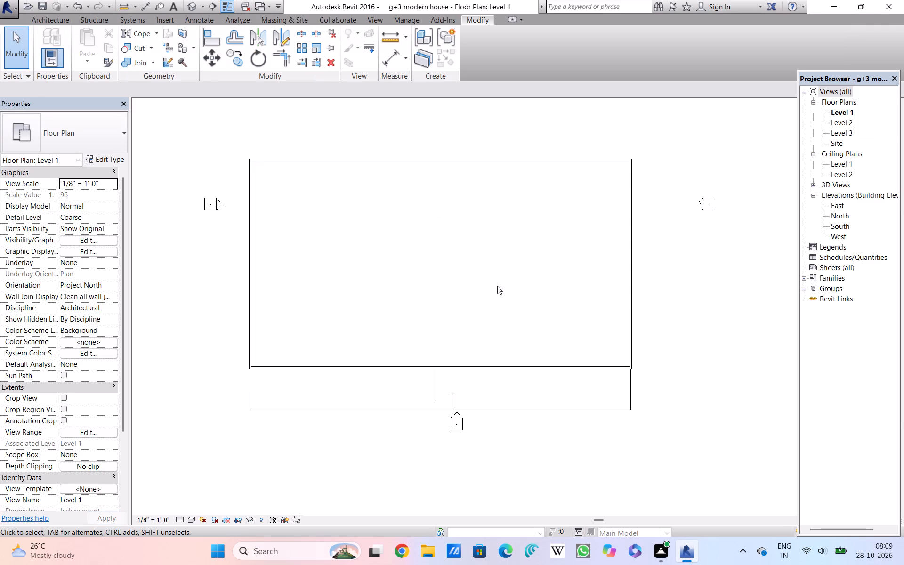
In the Level 2 floor plan, set the offset of all five agave plants along the balcony railing to 1' 6".
left_click(831, 124)
left_click(831, 124)
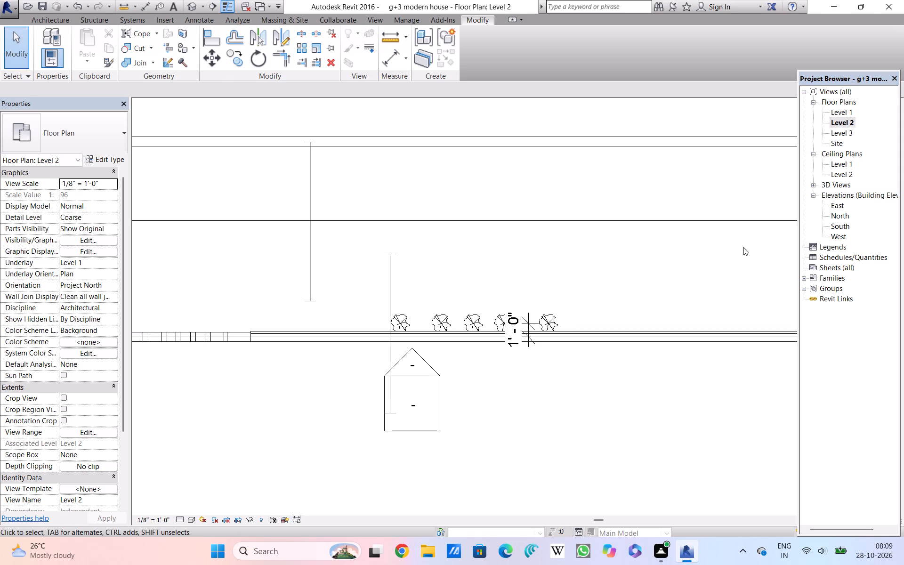
left_click(405, 318)
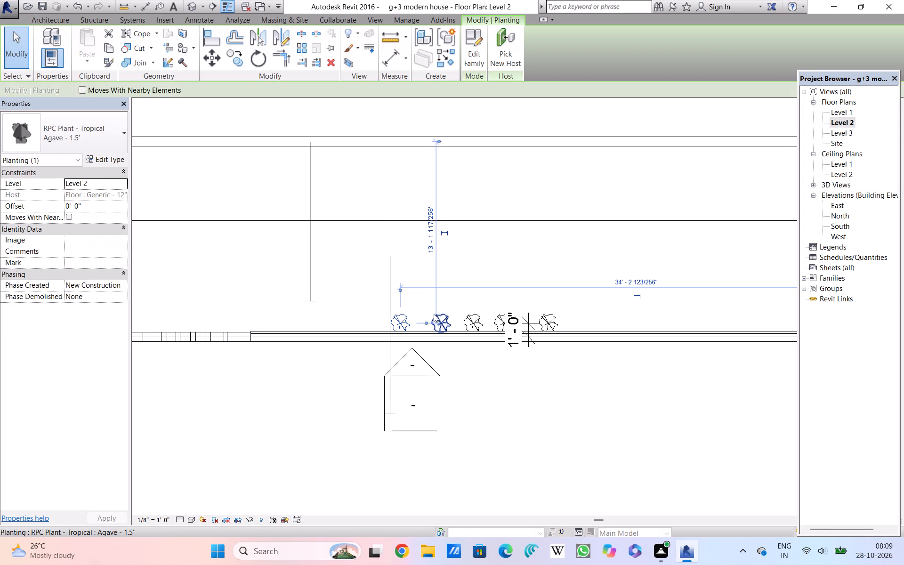
left_click(441, 319, "ctrl")
left_click(466, 321, "ctrl")
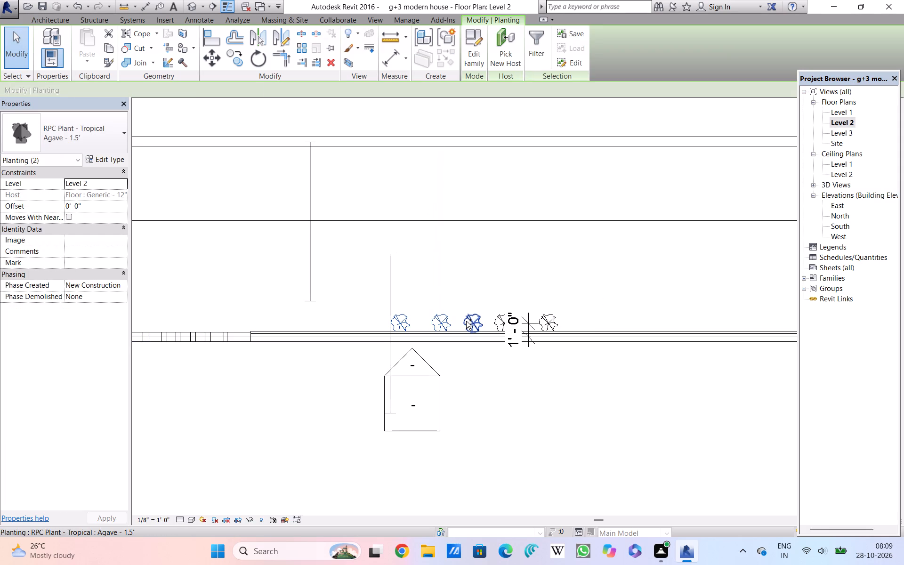
left_click(505, 321, "ctrl")
left_click(548, 317, "ctrl")
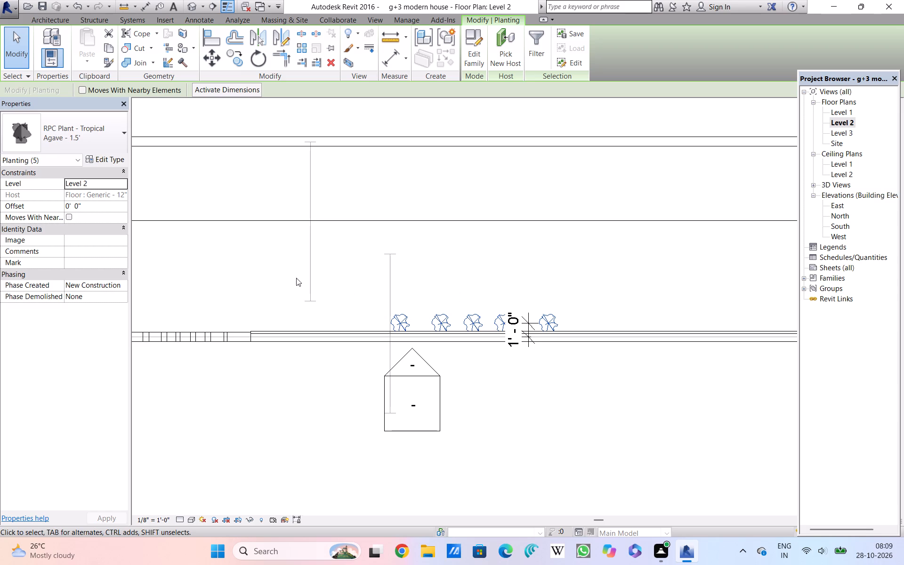
left_click(87, 203)
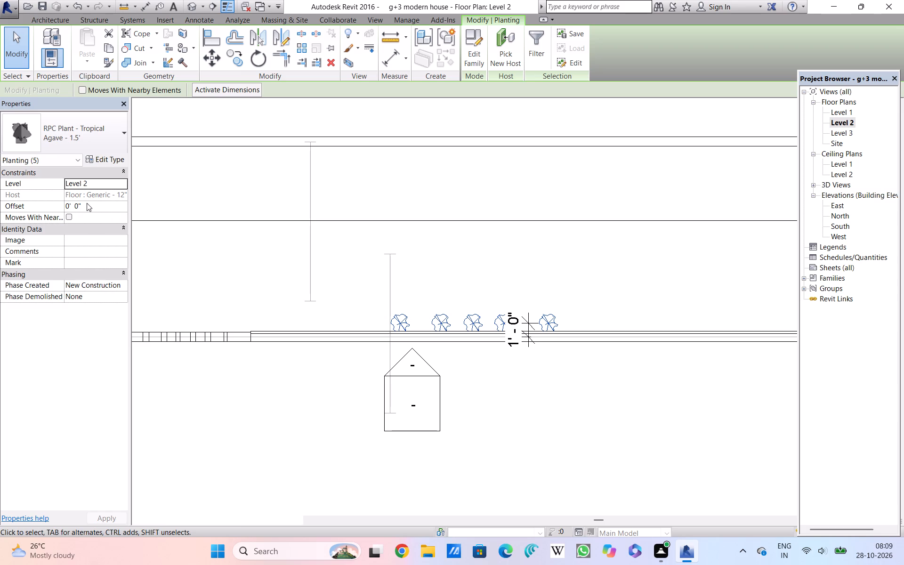
left_click_drag(87, 203, 49, 210)
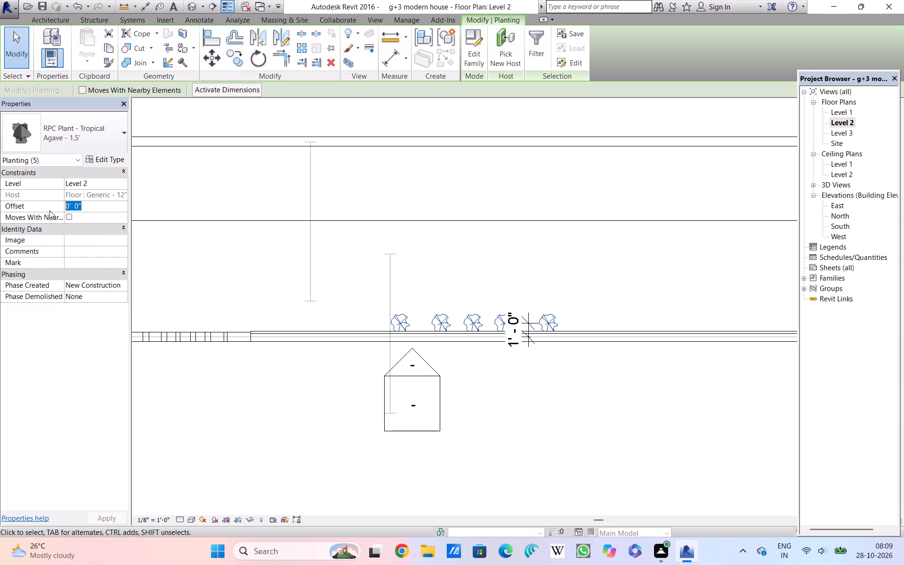
key("BackSpace")
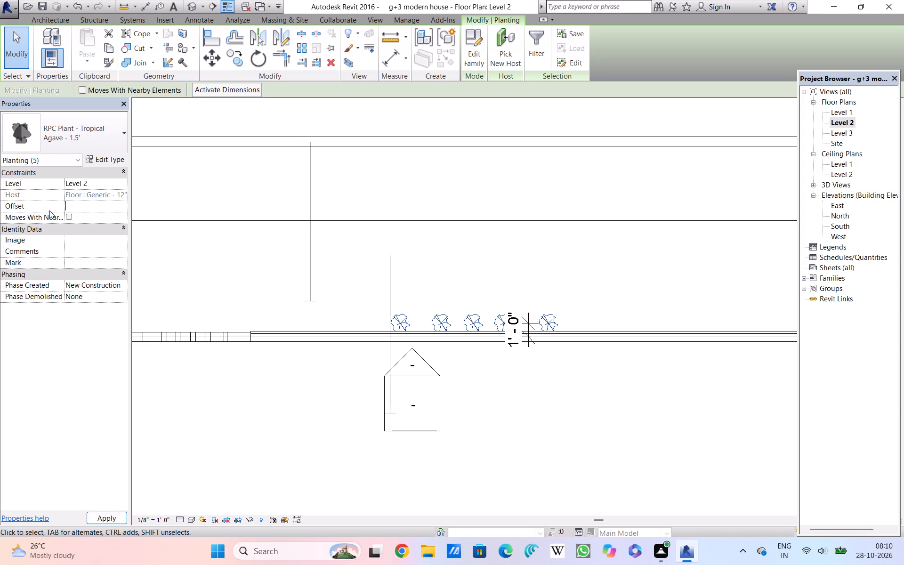
key("1")
type(".5")
key("apostrophe")
key("Return")
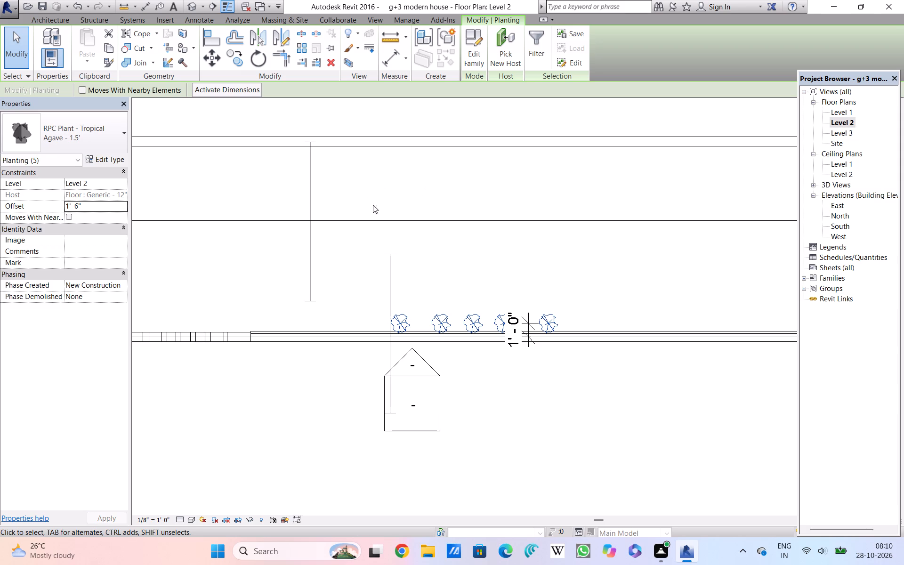
Inspect the agaves' height behind the balcony railing in the 3D view.
left_click(189, 9)
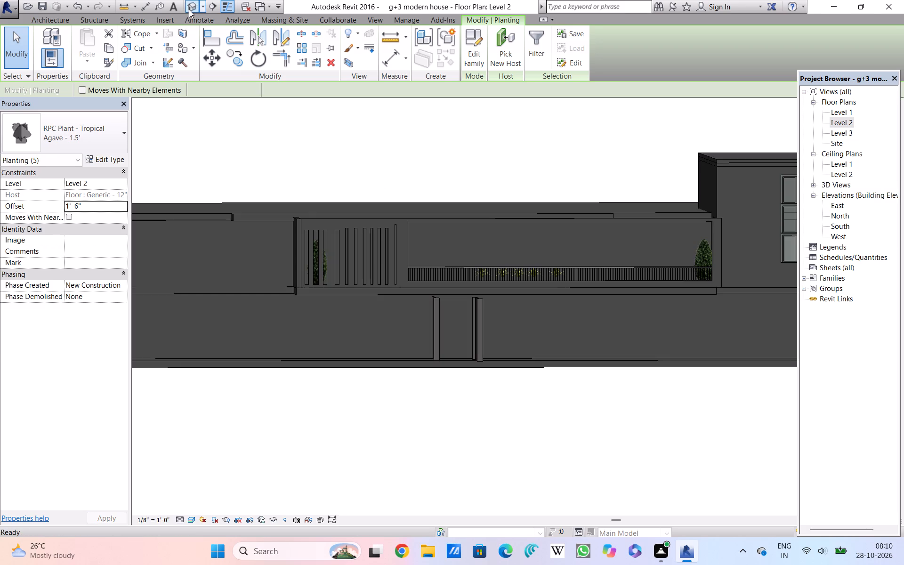
scroll(500, 290, "up", 3)
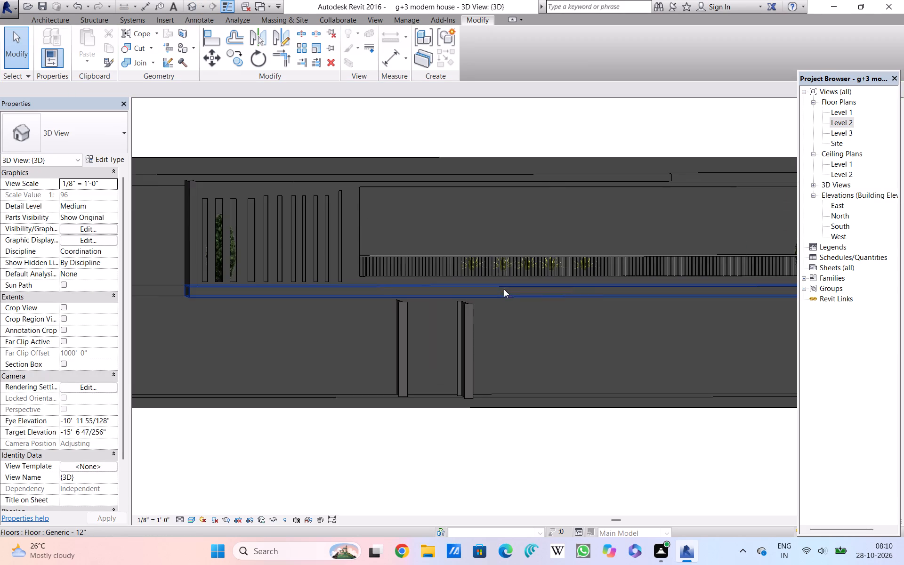
scroll(504, 289, "up", 4)
middle_click_drag(504, 289, 235, 308)
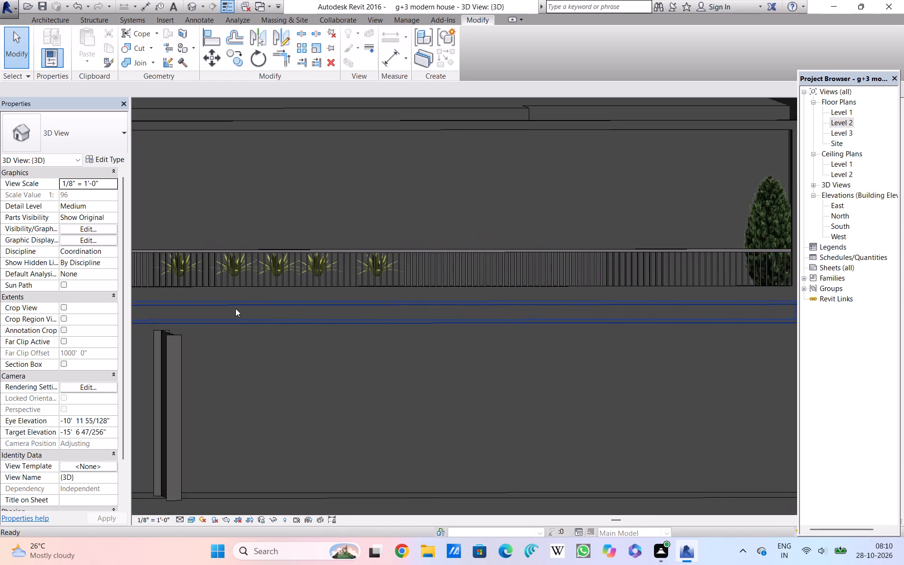
Inspect the slotted front wall of the Level 2 balcony and its plants in the 3D view.
scroll(235, 307, "down", 7)
middle_click_drag(262, 317, 274, 316)
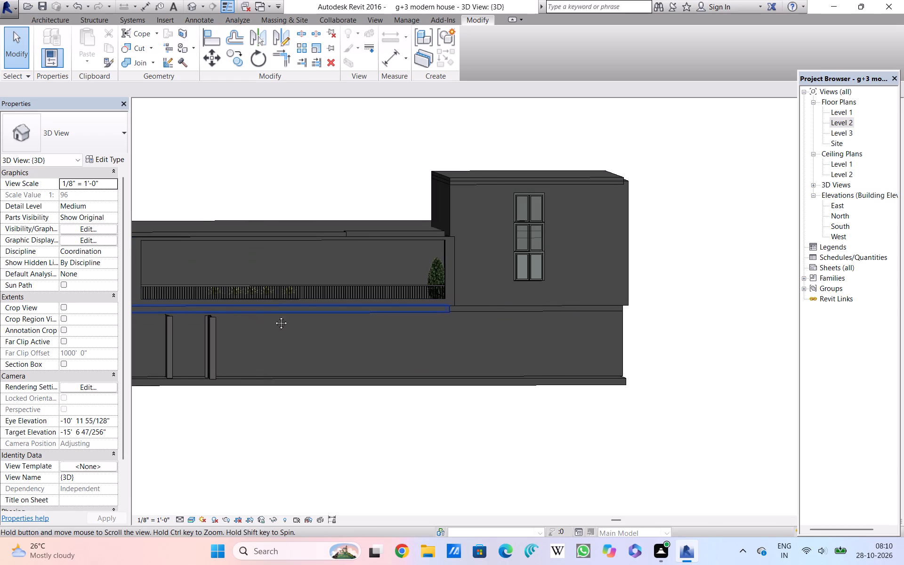
middle_click_drag(274, 316, 333, 306)
scroll(326, 312, "down", 2)
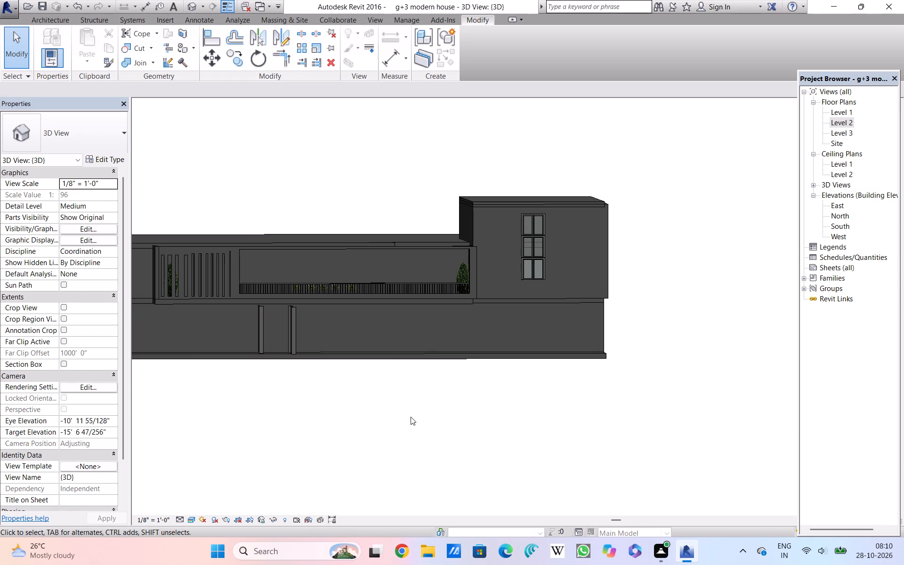
middle_click_drag(365, 396, 407, 395)
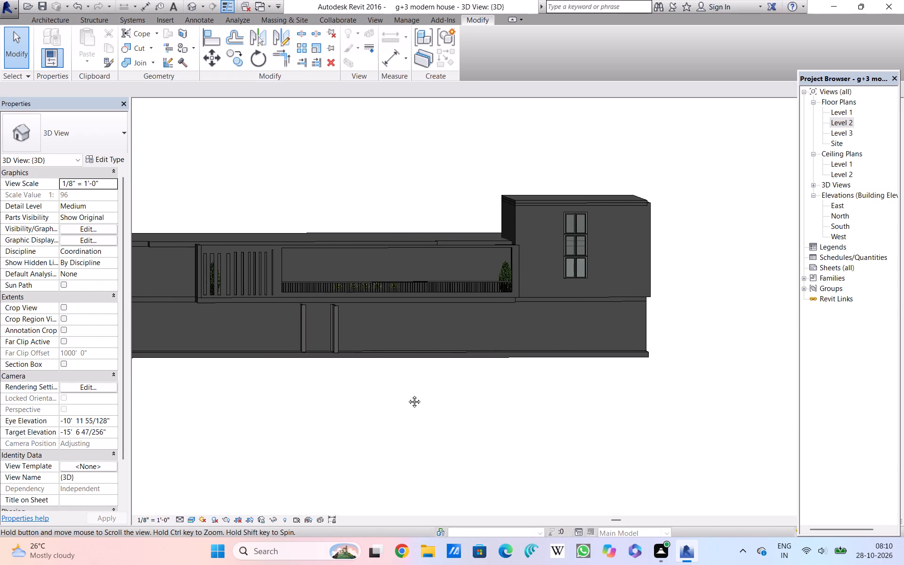
middle_click_drag(407, 395, 453, 395)
scroll(298, 353, "down", 1)
scroll(299, 352, "up", 2)
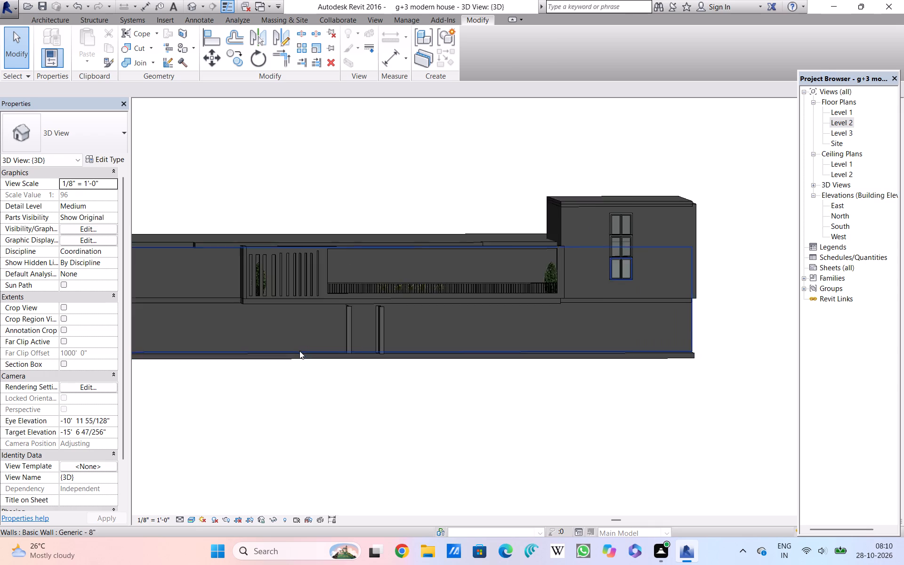
scroll(299, 351, "up", 7)
middle_click_drag(304, 349, 322, 424)
scroll(307, 360, "down", 1)
left_click(351, 272)
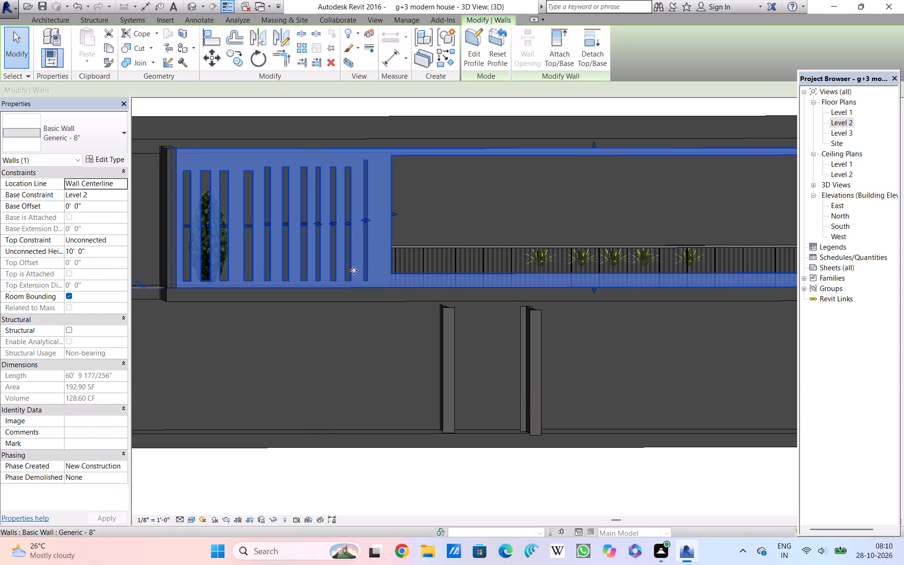
scroll(354, 270, "up", 4)
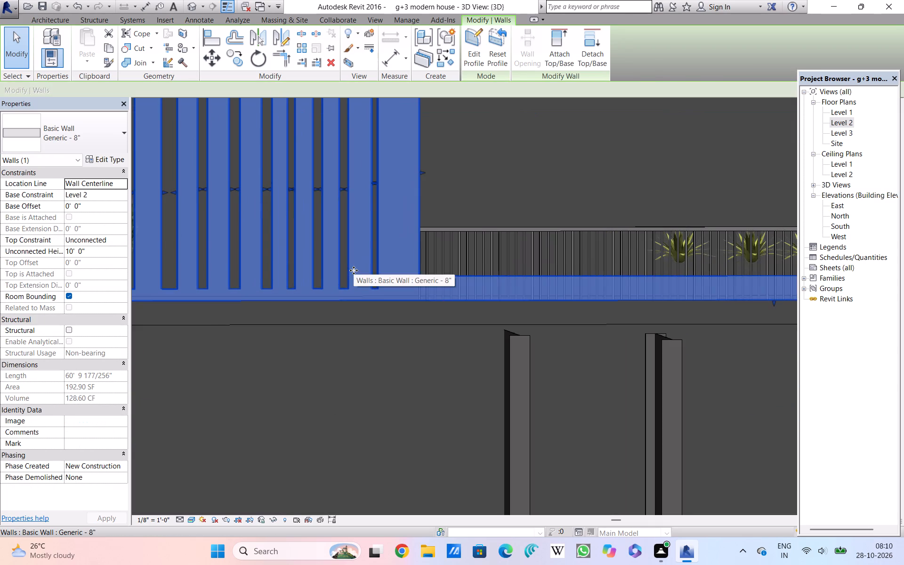
scroll(354, 270, "down", 4)
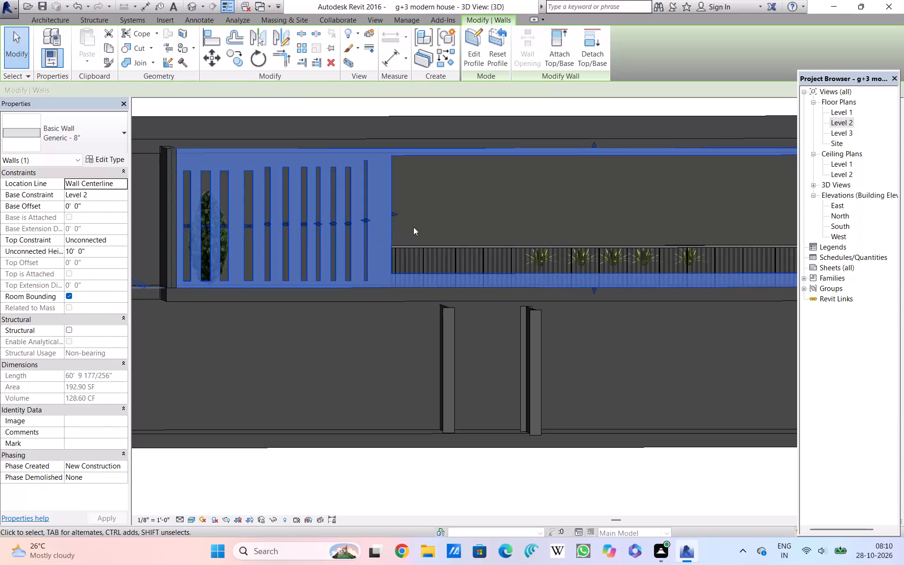
double_click(416, 224)
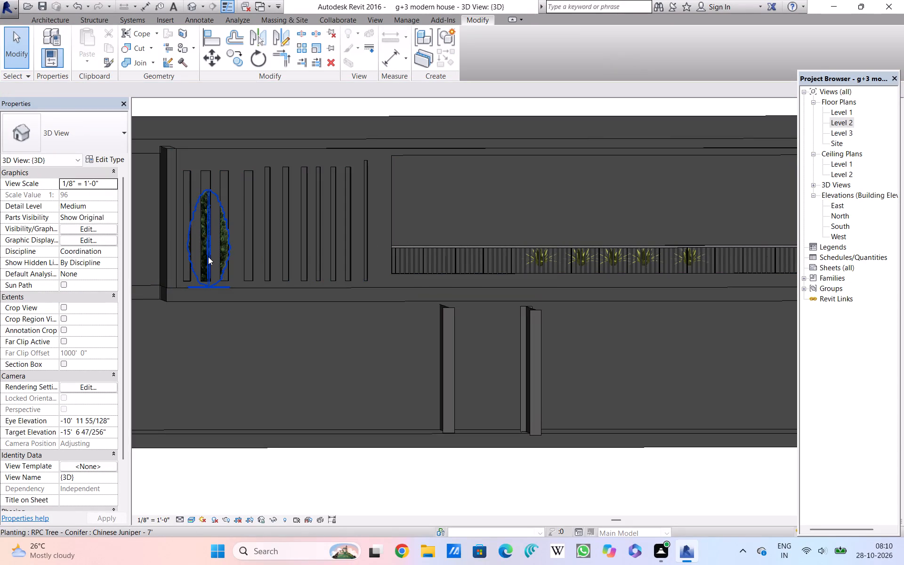
Open the profile of the Level 2 balcony's slotted front wall for editing.
left_click(247, 235)
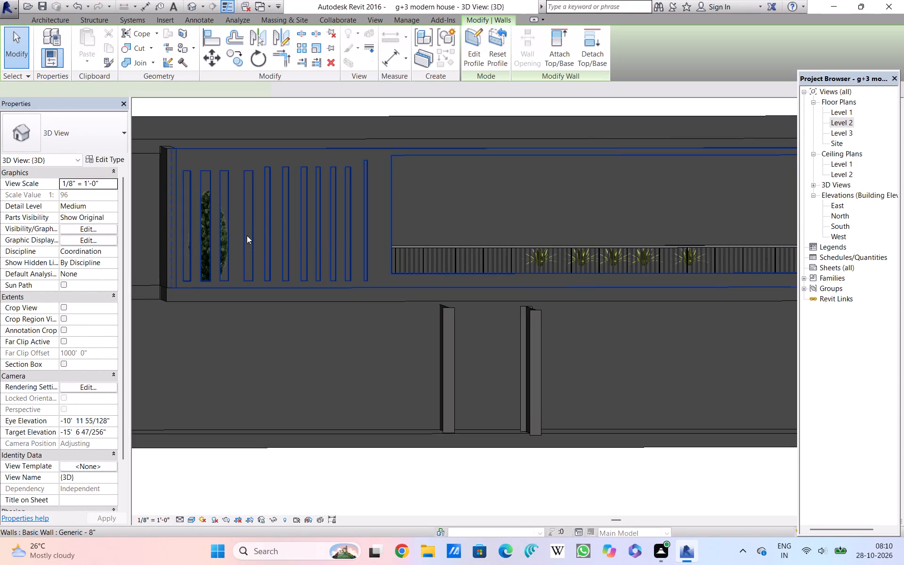
scroll(257, 233, "up", 4)
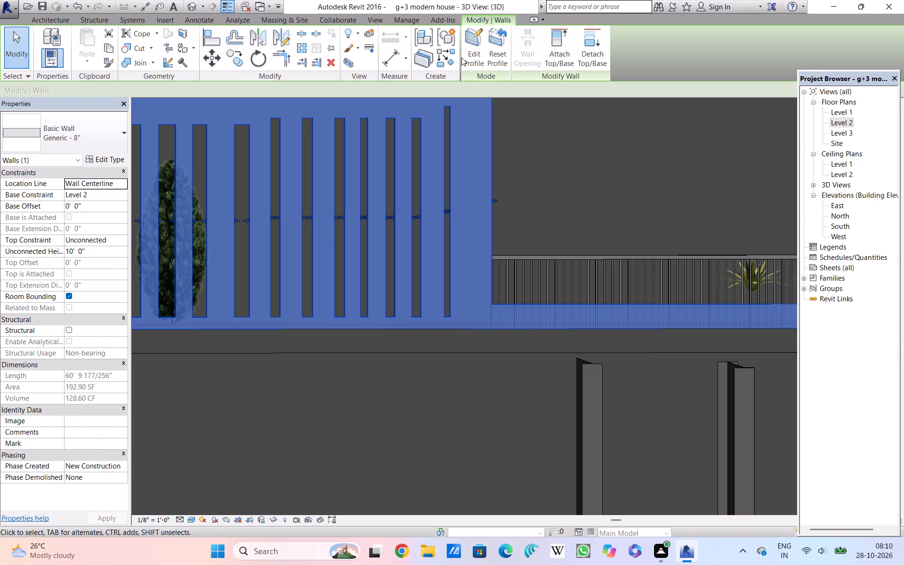
left_click(477, 44)
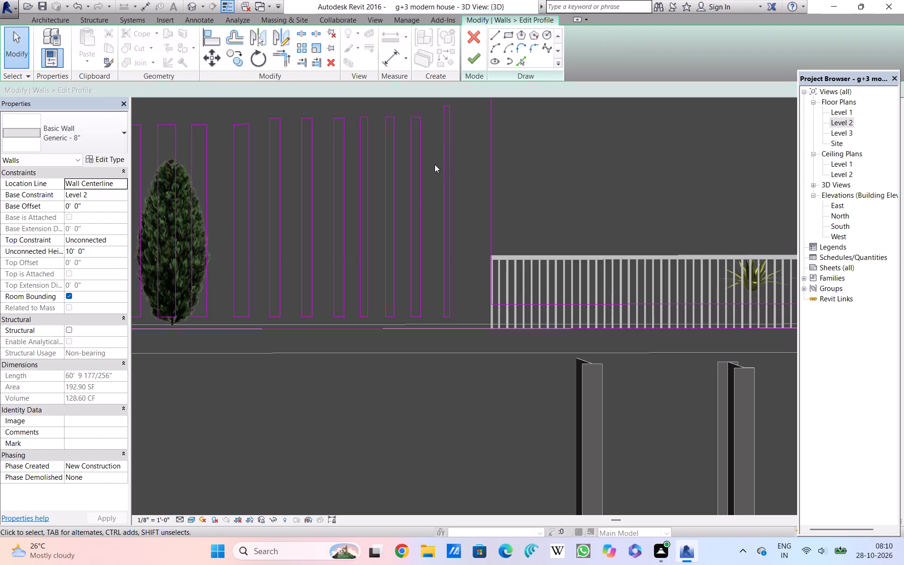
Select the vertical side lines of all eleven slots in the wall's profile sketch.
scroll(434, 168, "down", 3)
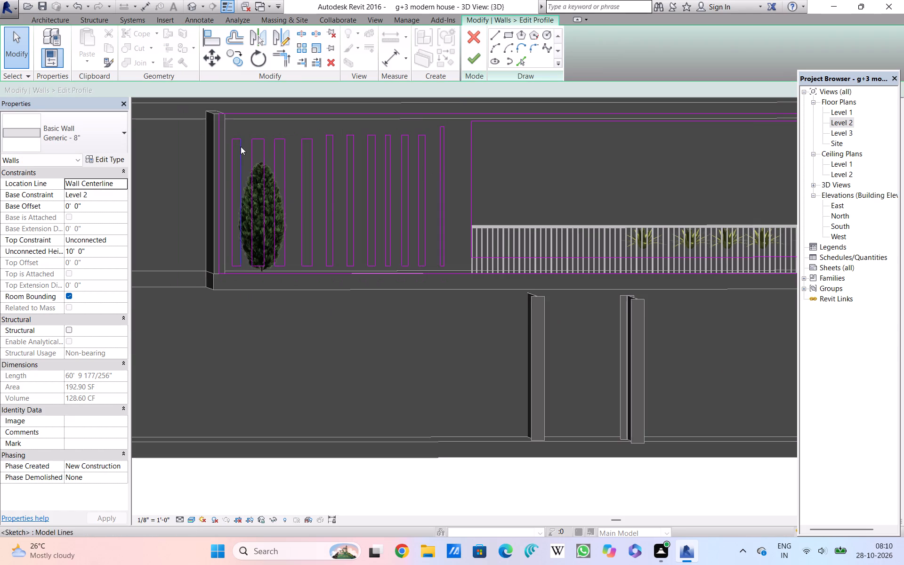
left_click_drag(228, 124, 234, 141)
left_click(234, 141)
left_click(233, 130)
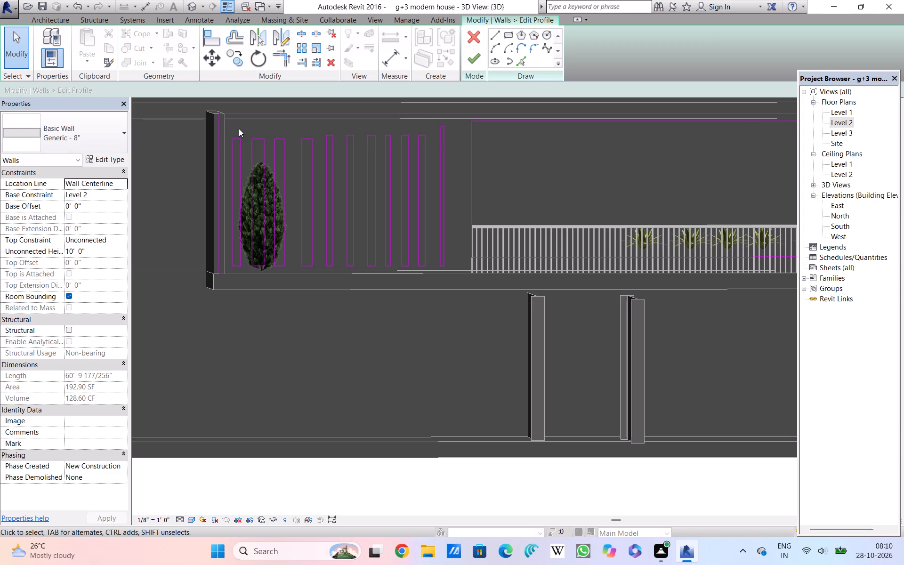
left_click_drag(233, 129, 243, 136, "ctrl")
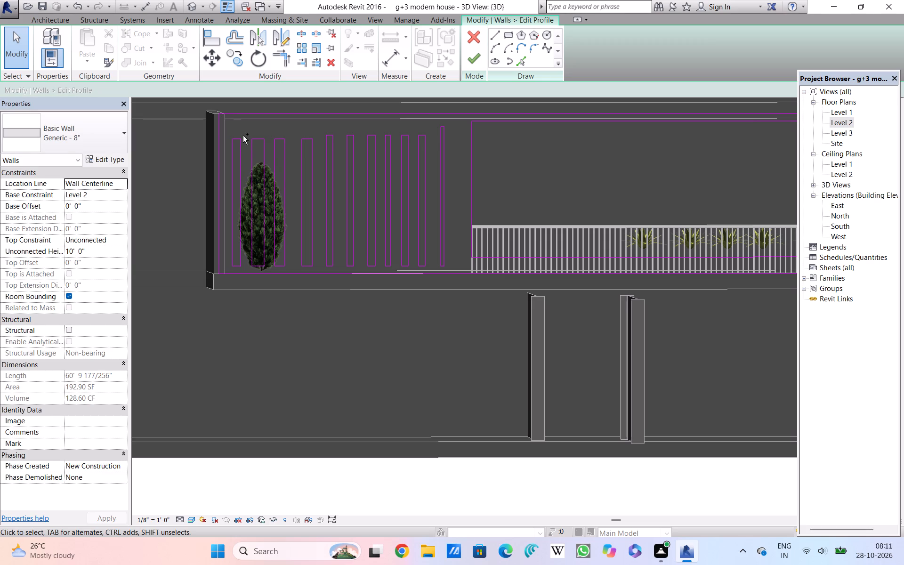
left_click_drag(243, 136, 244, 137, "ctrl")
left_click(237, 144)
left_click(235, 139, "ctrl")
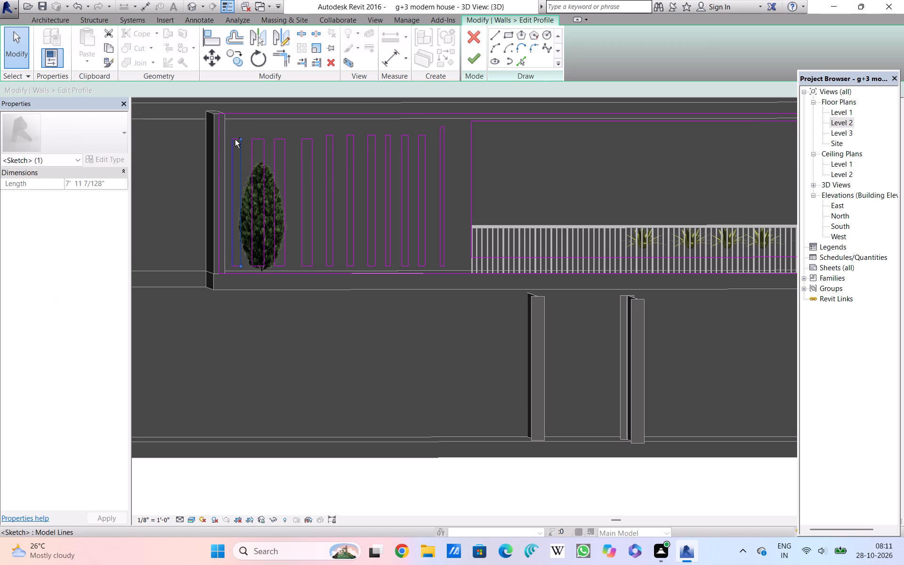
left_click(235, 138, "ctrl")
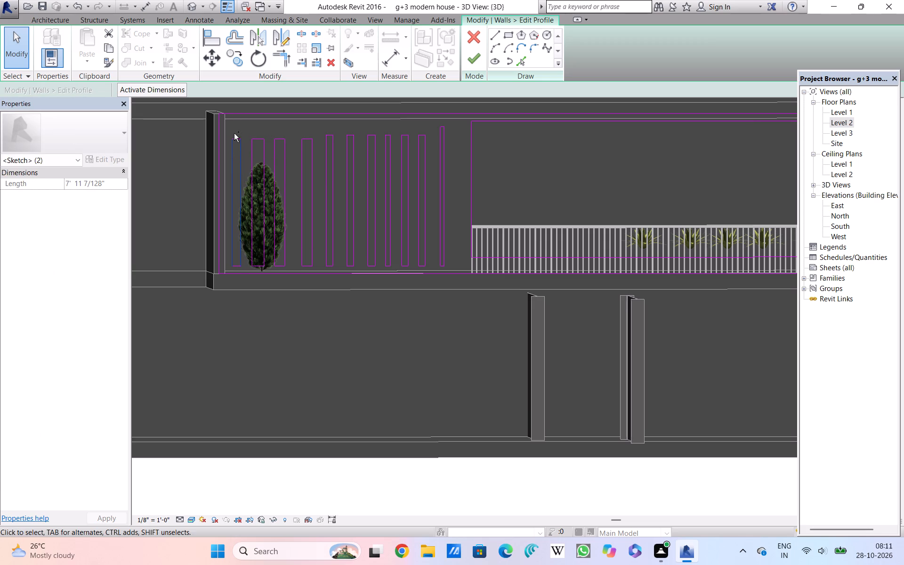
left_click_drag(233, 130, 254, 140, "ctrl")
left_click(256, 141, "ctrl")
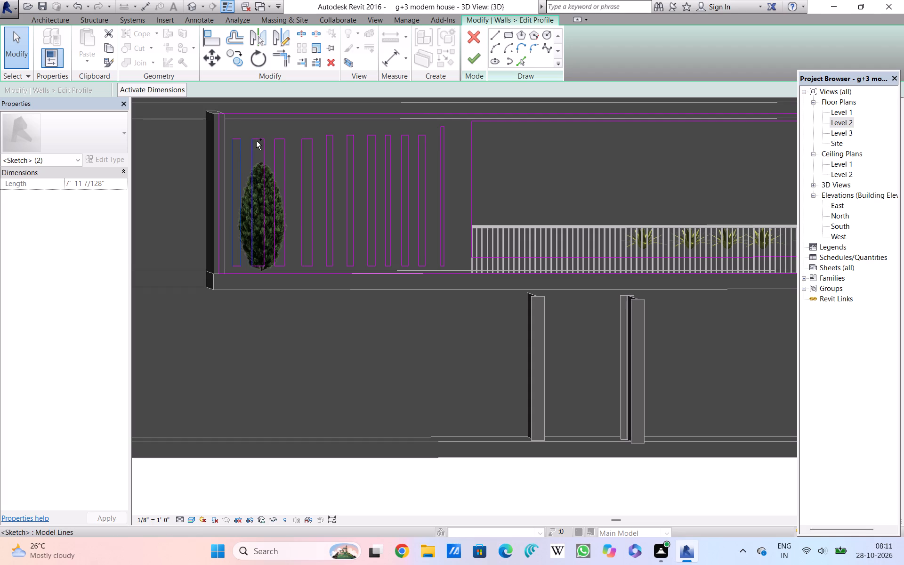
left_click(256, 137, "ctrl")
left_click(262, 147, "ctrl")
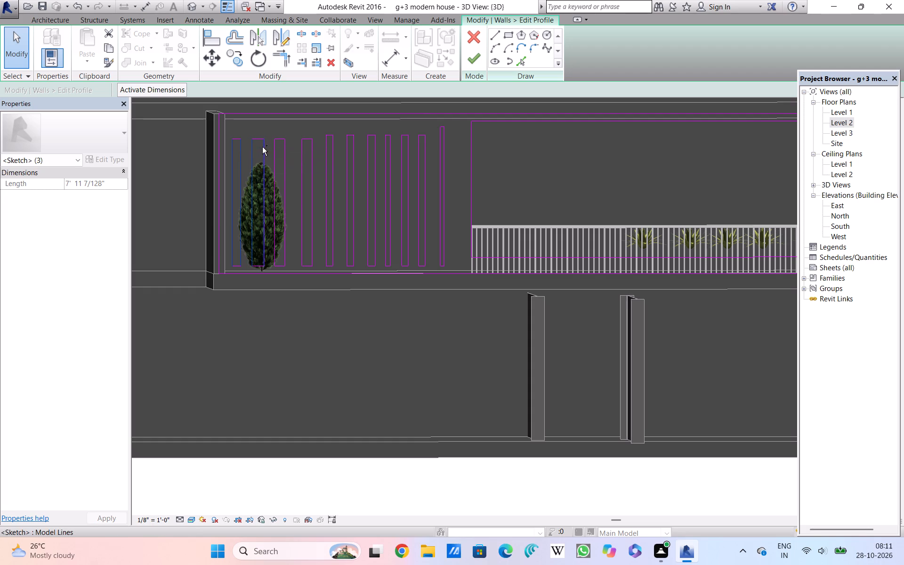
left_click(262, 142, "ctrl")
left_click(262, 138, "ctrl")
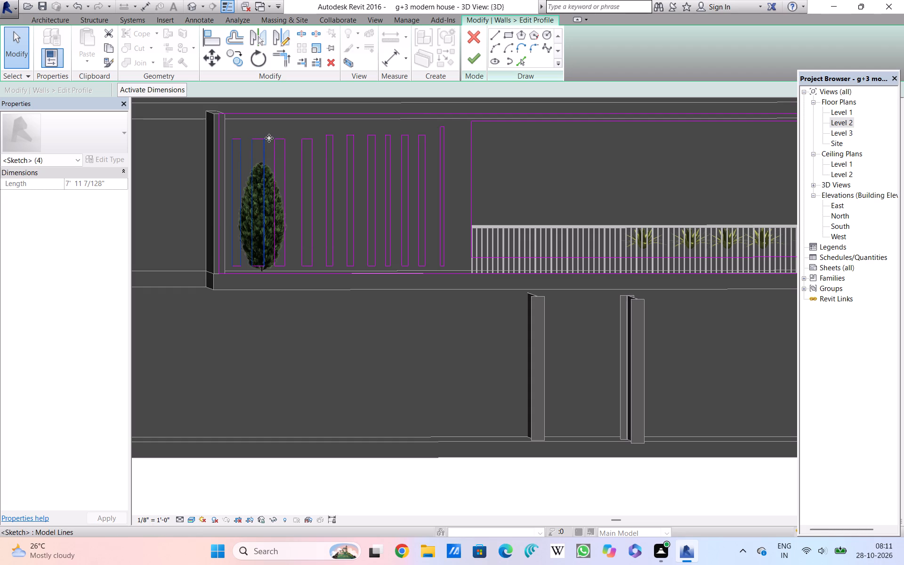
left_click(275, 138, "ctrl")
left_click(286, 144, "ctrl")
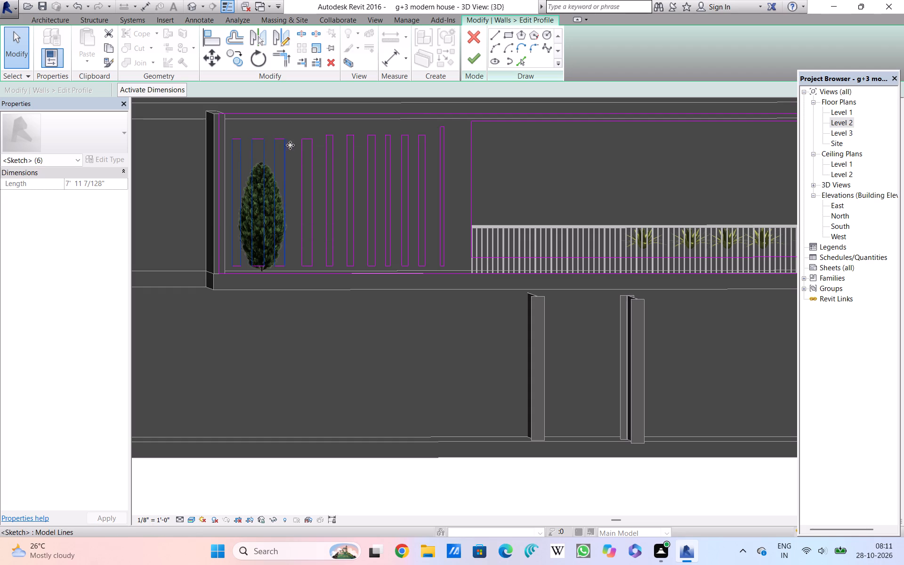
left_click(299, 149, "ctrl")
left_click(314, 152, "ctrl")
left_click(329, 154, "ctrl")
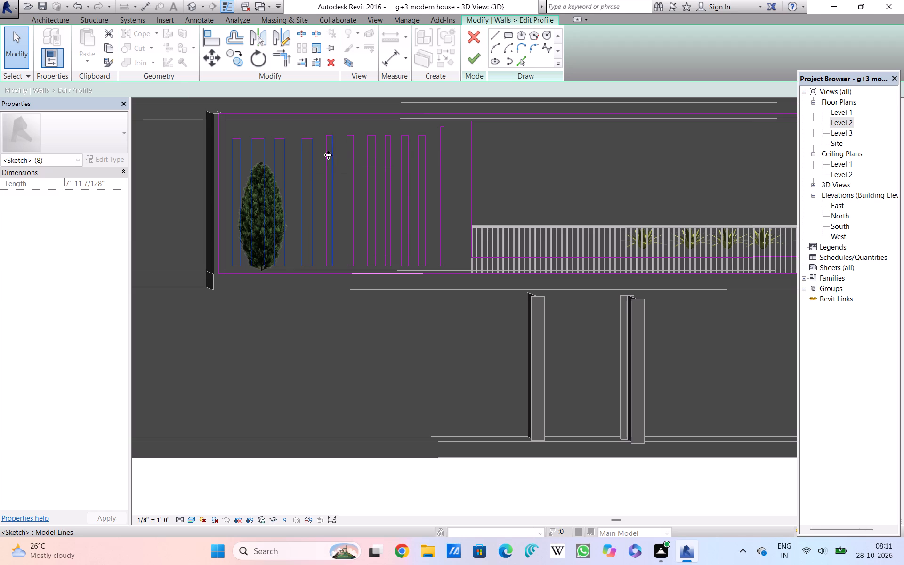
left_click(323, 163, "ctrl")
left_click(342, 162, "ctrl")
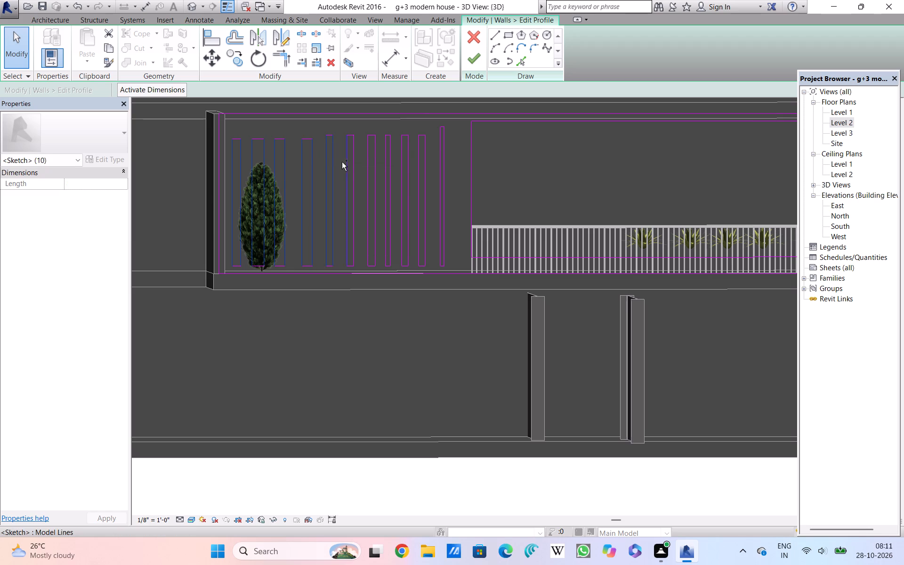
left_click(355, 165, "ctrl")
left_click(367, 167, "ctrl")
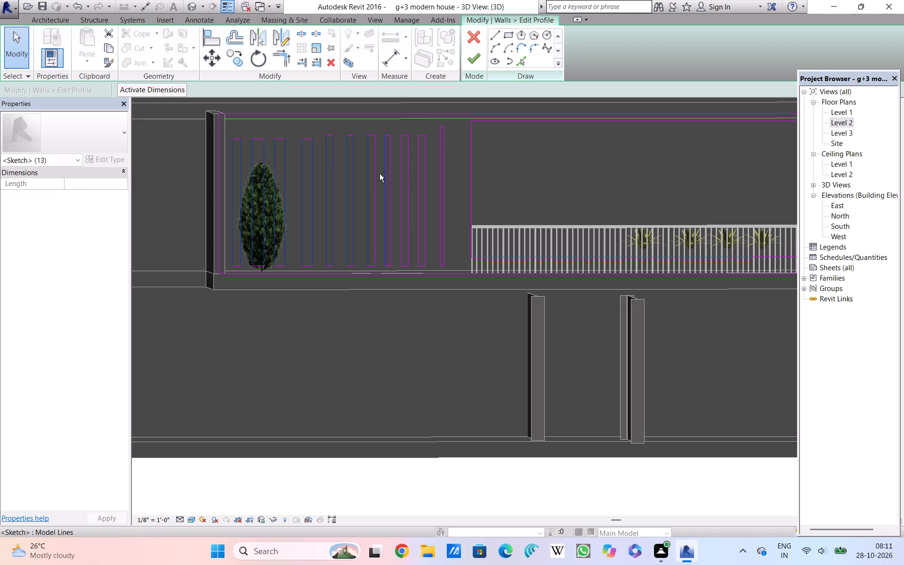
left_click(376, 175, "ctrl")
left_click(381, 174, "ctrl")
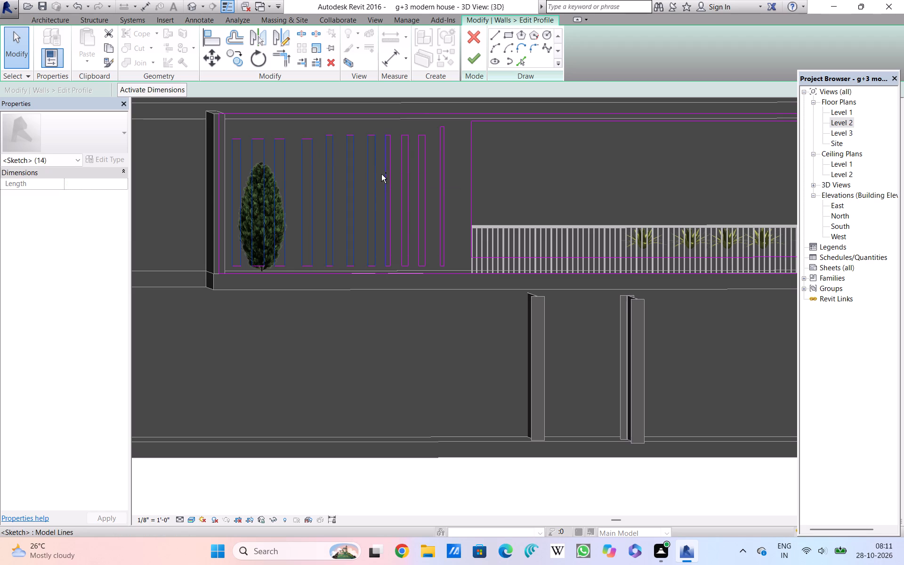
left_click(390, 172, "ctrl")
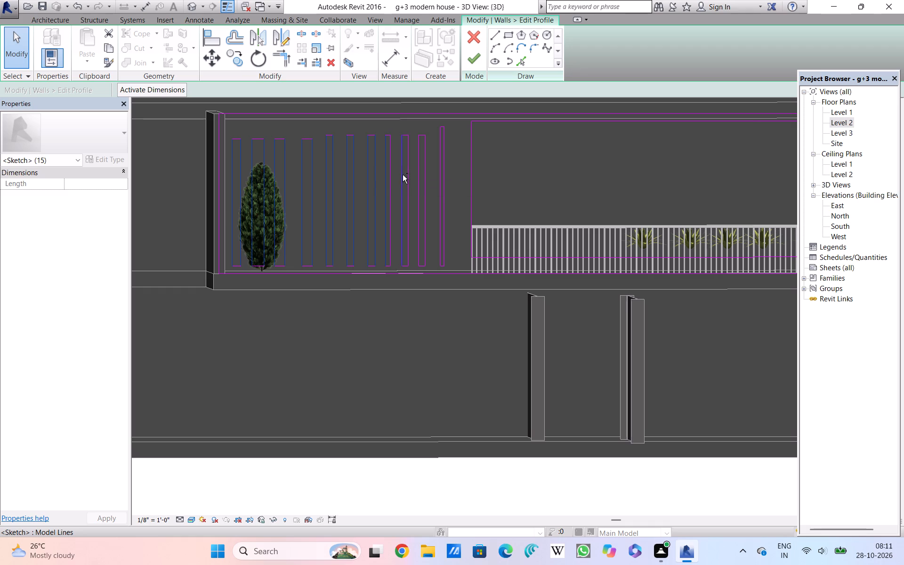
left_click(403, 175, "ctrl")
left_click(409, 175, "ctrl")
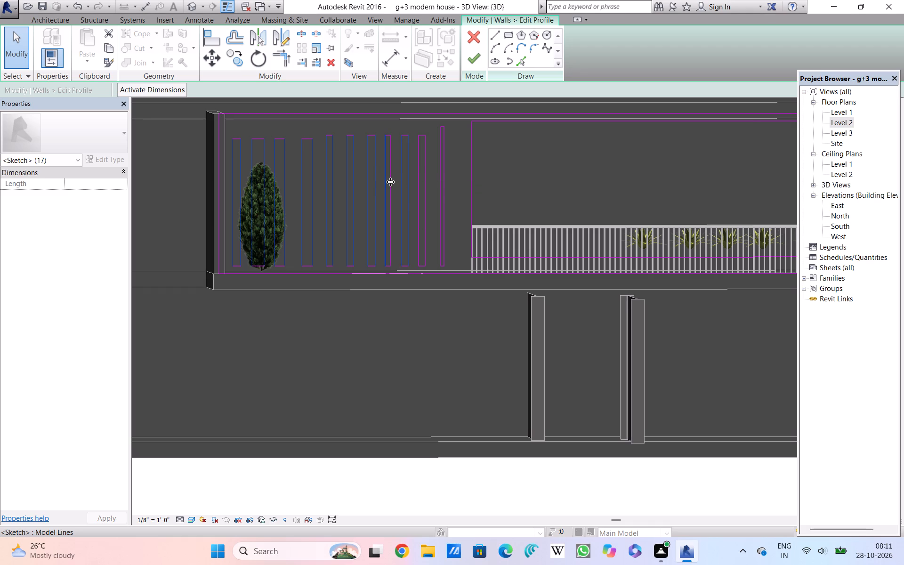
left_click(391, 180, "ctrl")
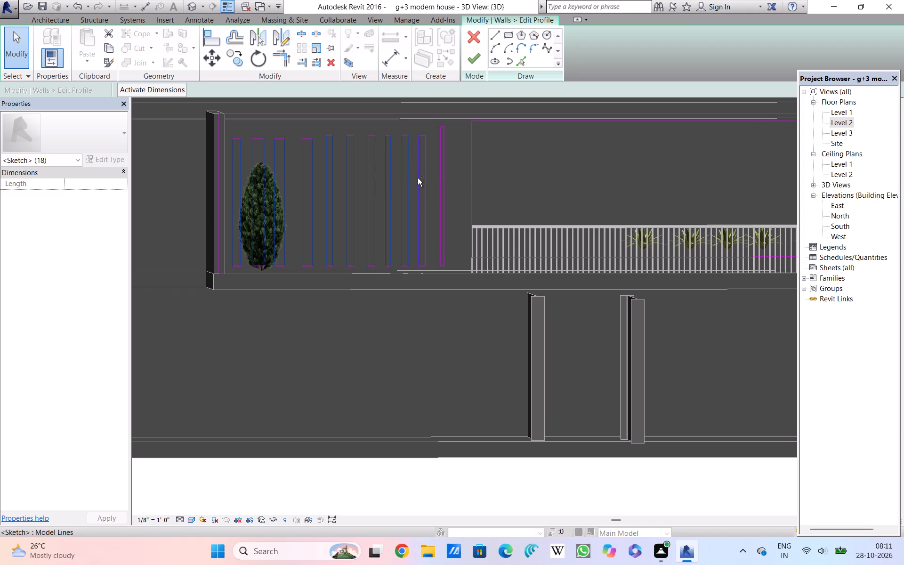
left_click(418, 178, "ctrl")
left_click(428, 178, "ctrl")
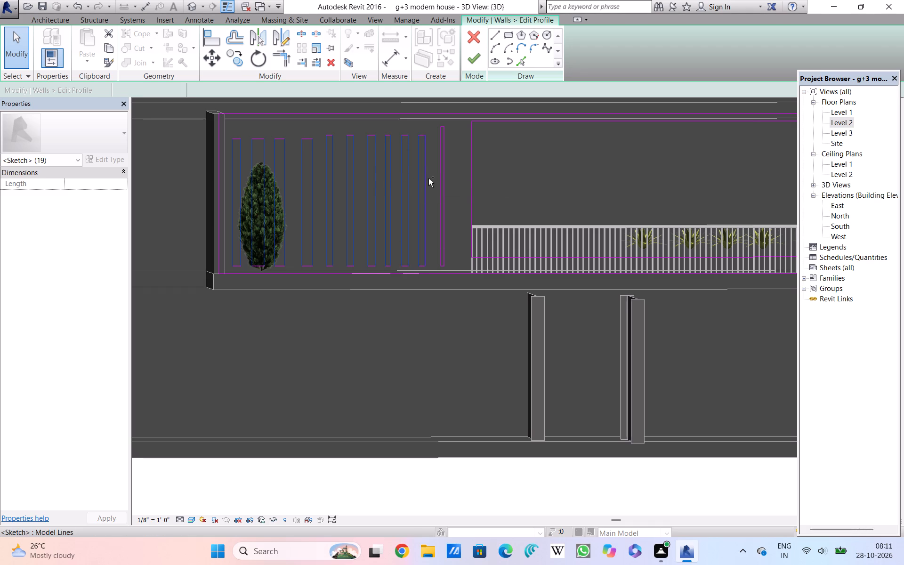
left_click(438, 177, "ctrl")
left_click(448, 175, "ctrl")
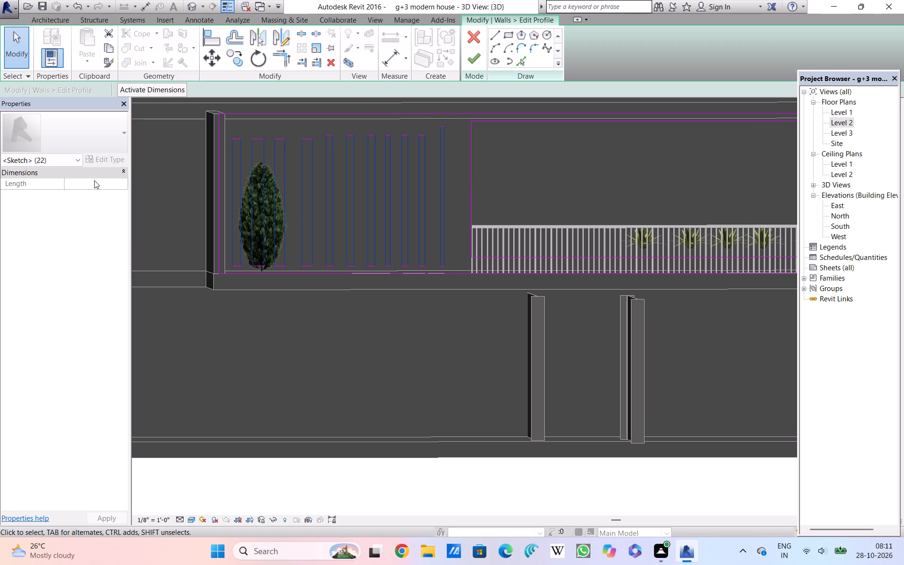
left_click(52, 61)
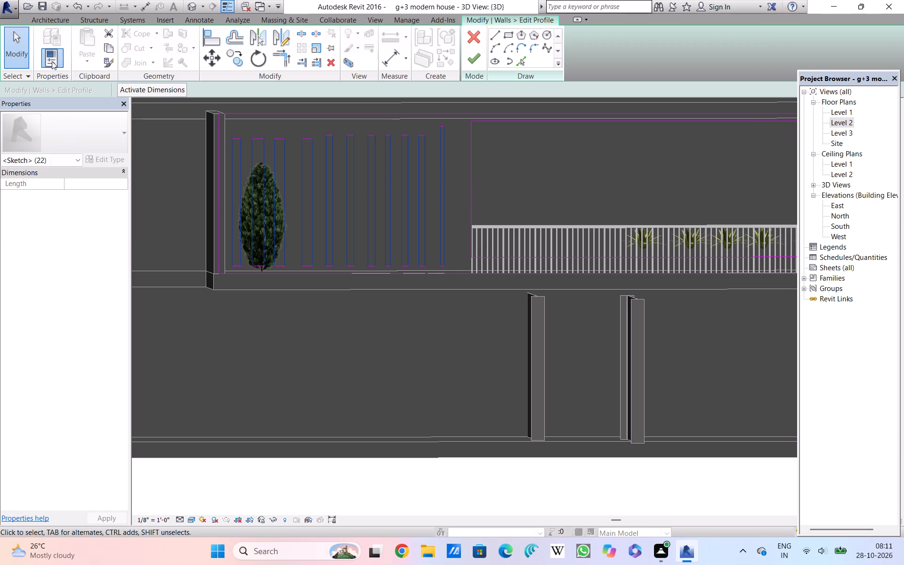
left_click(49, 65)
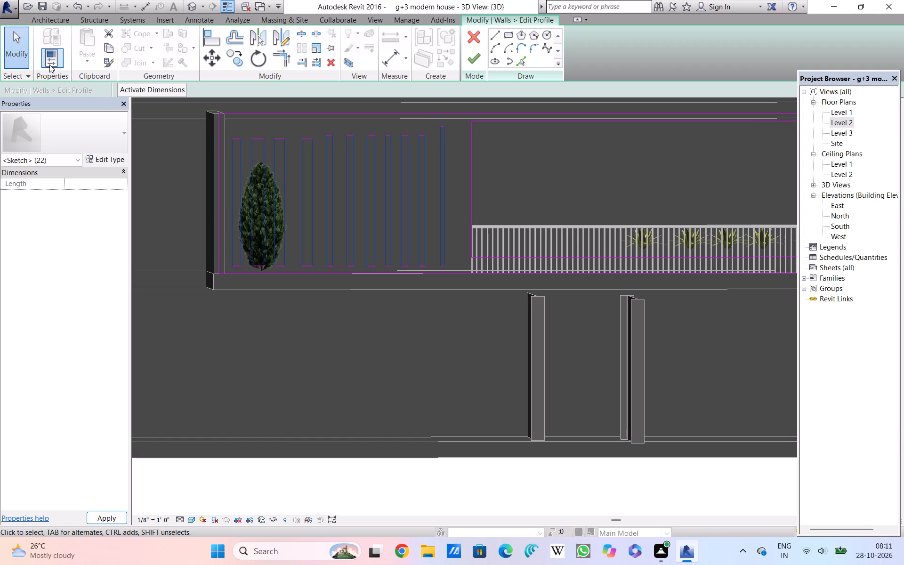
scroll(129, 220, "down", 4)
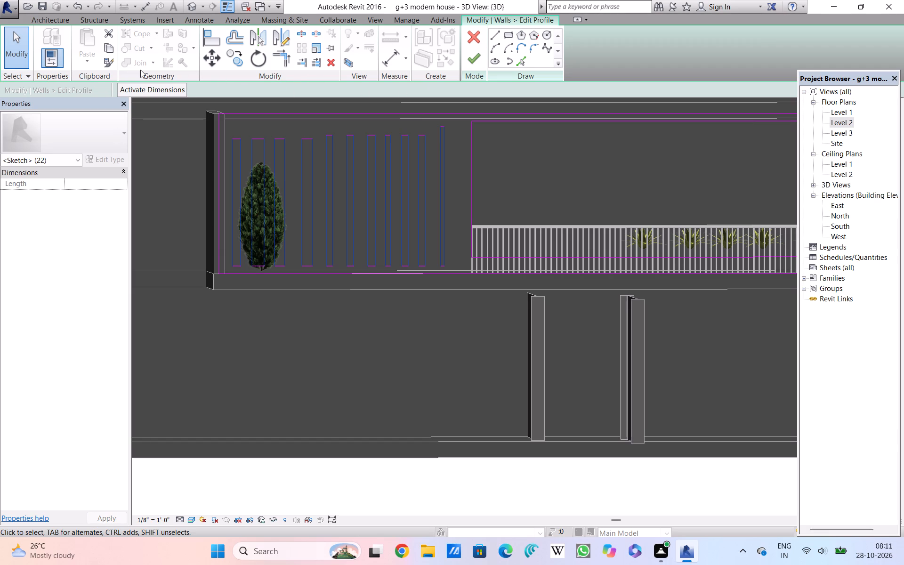
Set the coarse scale fill color of the Generic - 8" wall type to brown, RGB 128-064-000.
left_click(106, 61)
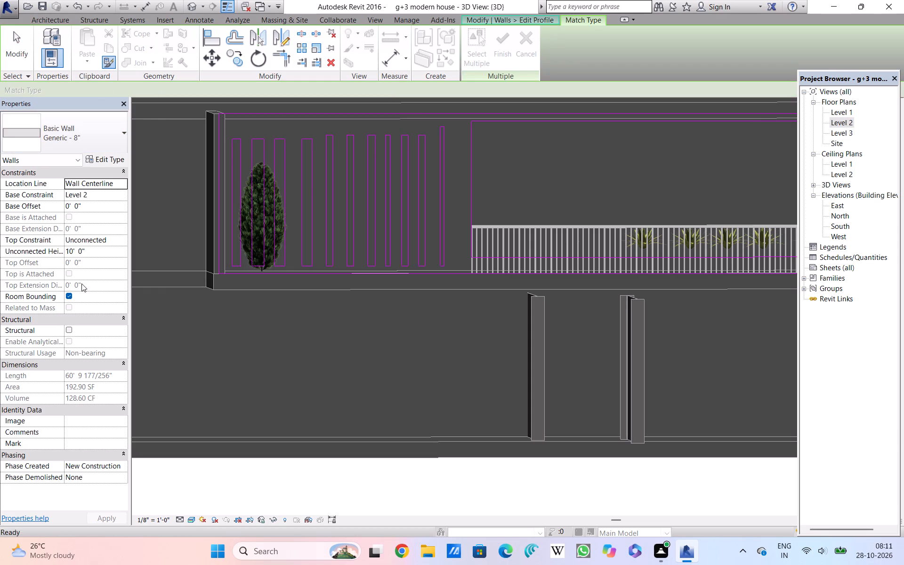
left_click_drag(105, 153, 105, 158)
left_click(105, 158)
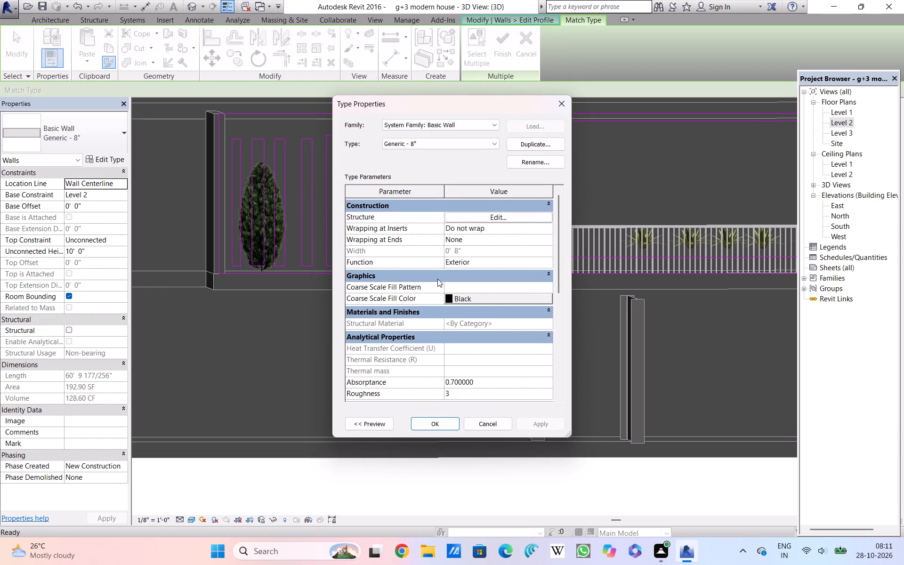
left_click(458, 297)
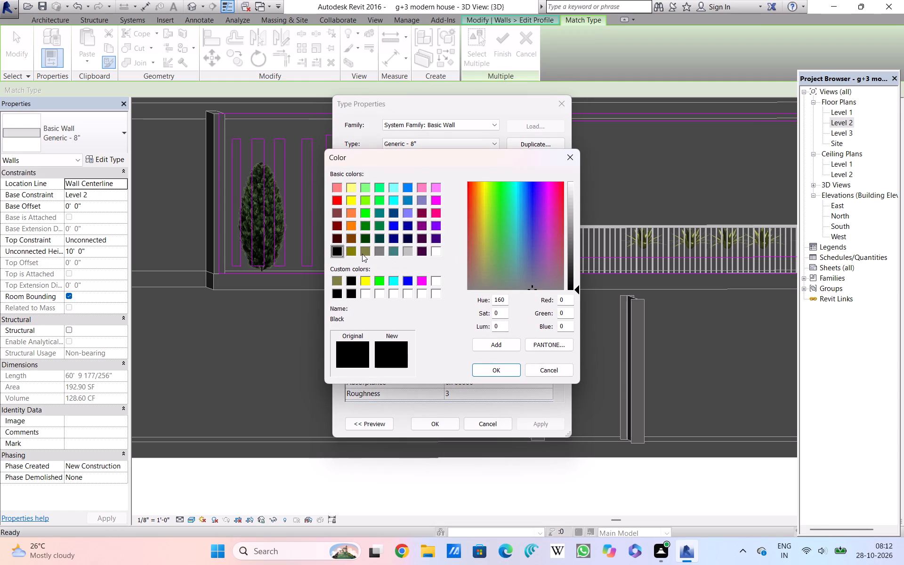
left_click(350, 248)
left_click(350, 241)
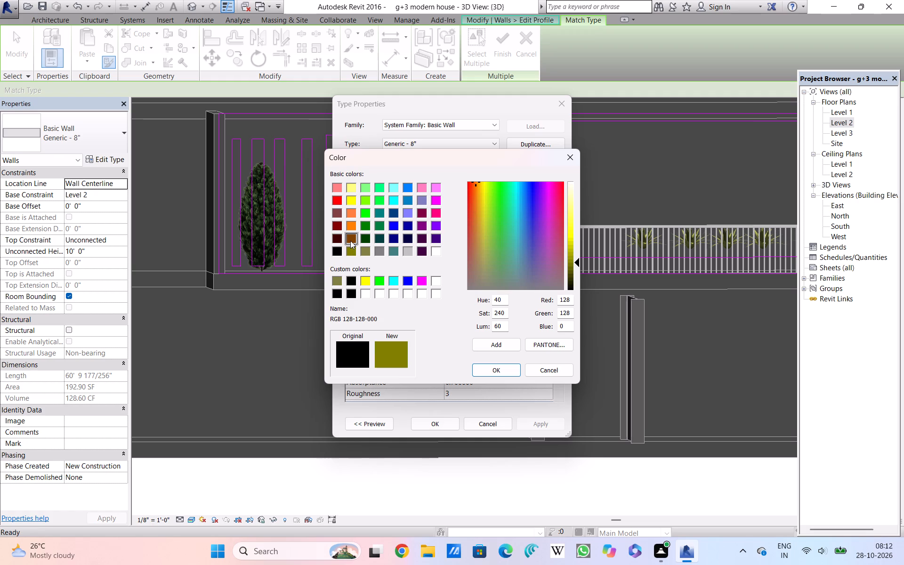
left_click(511, 365)
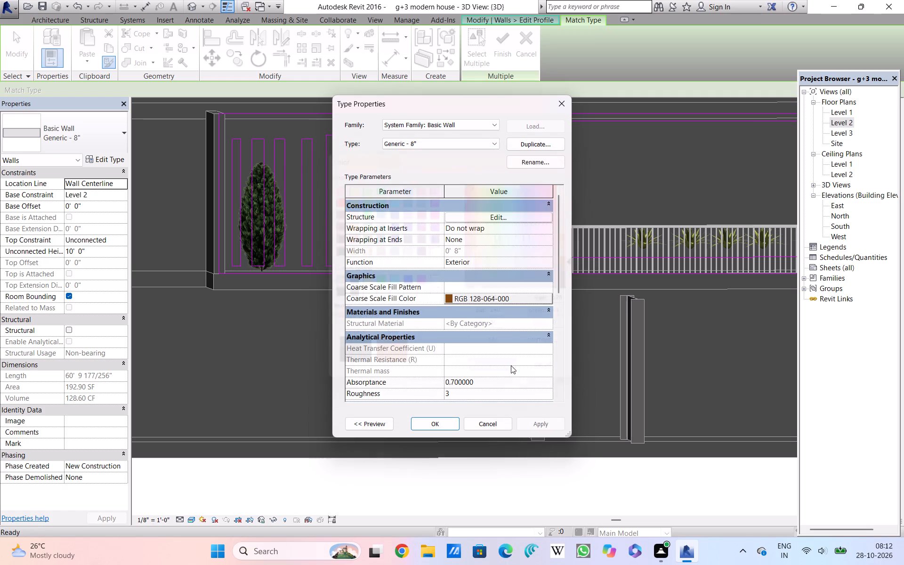
left_click(549, 422)
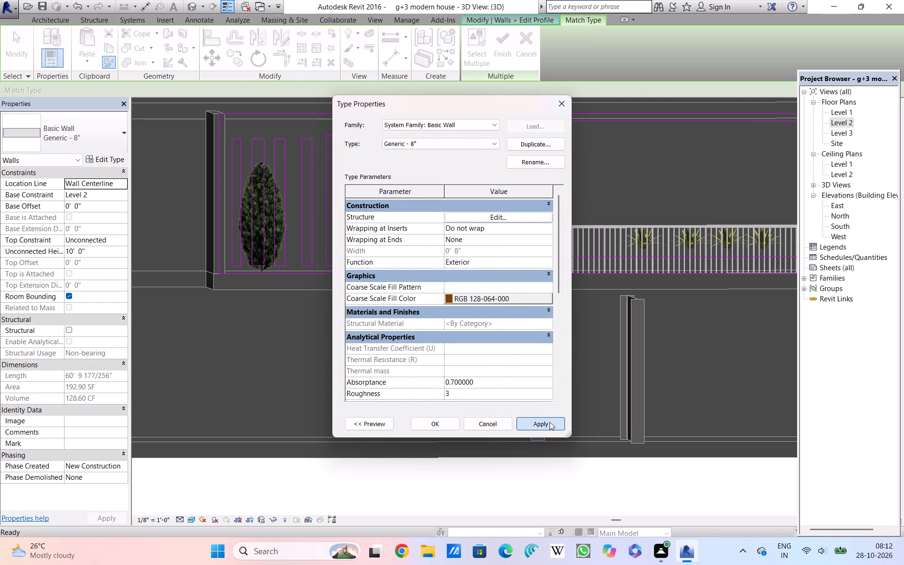
left_click(445, 424)
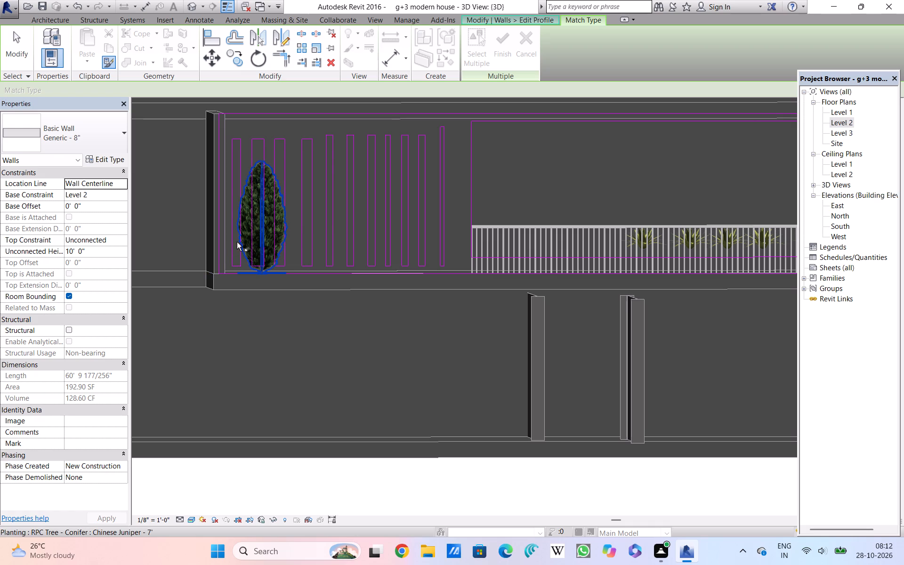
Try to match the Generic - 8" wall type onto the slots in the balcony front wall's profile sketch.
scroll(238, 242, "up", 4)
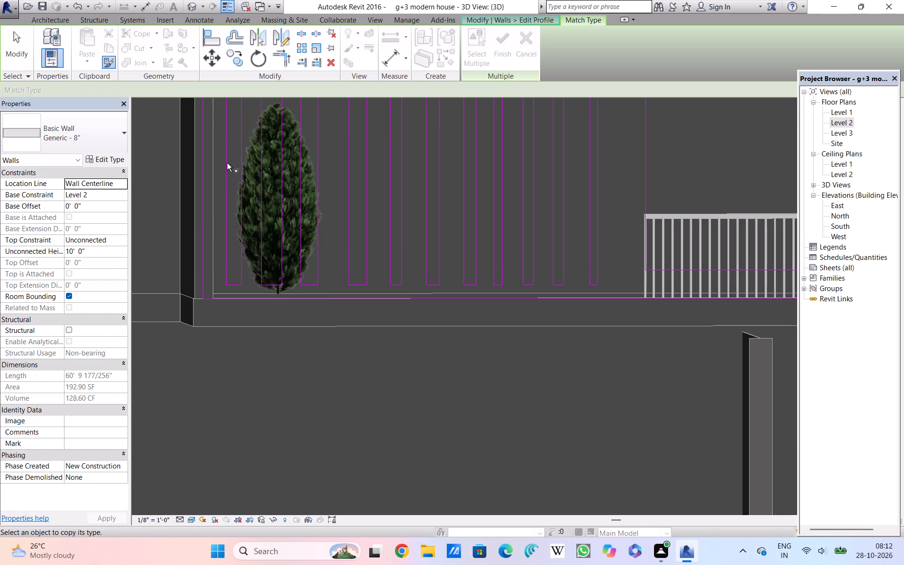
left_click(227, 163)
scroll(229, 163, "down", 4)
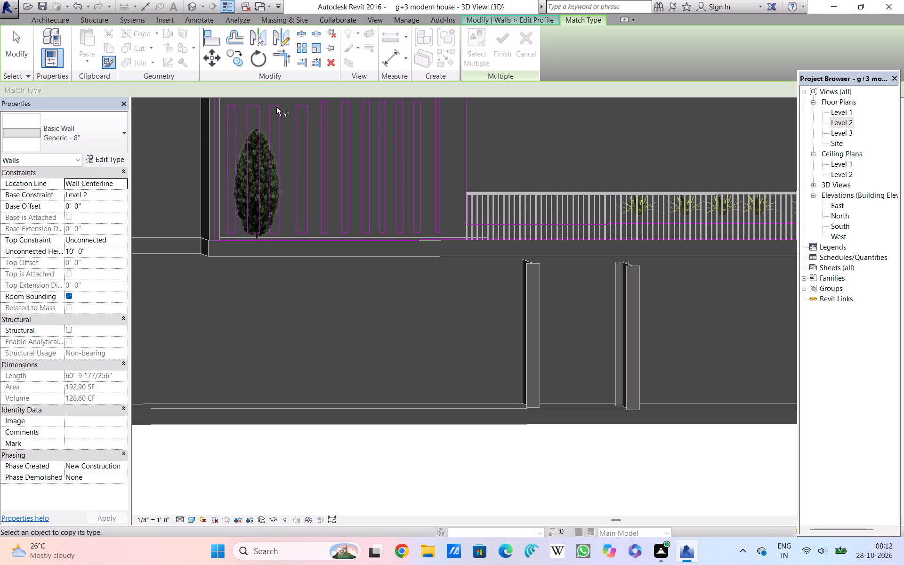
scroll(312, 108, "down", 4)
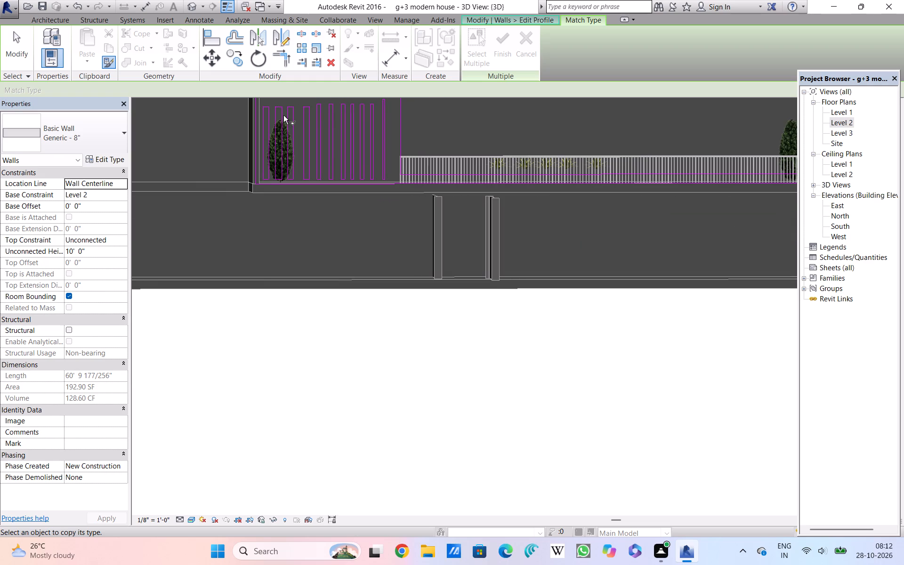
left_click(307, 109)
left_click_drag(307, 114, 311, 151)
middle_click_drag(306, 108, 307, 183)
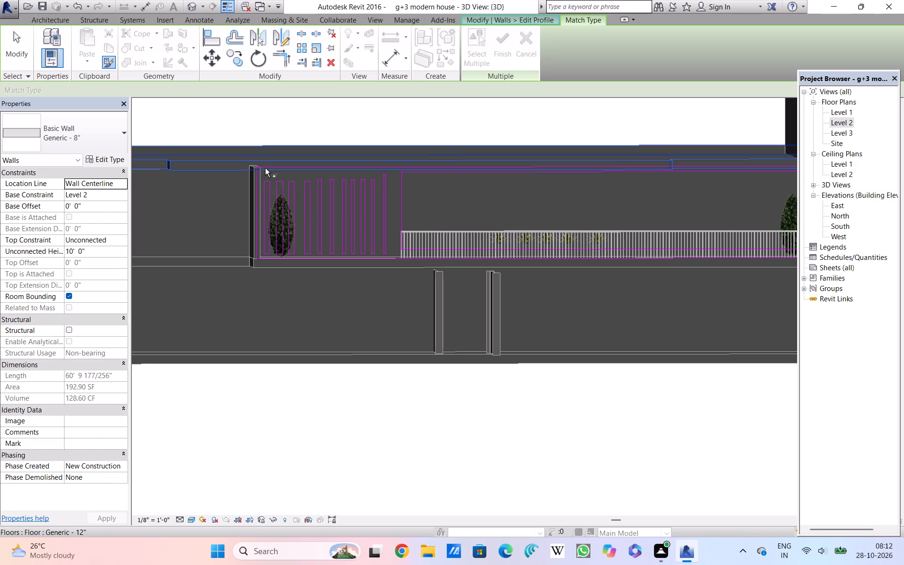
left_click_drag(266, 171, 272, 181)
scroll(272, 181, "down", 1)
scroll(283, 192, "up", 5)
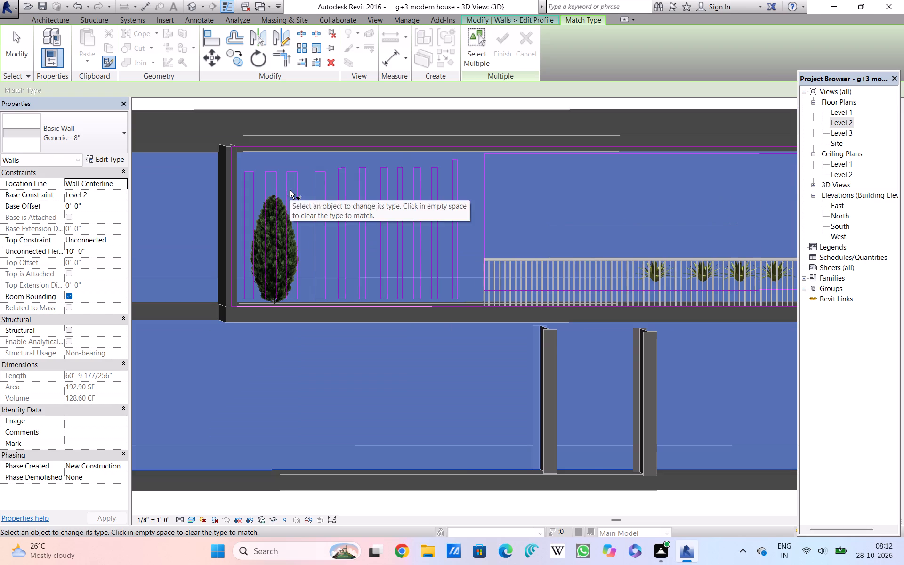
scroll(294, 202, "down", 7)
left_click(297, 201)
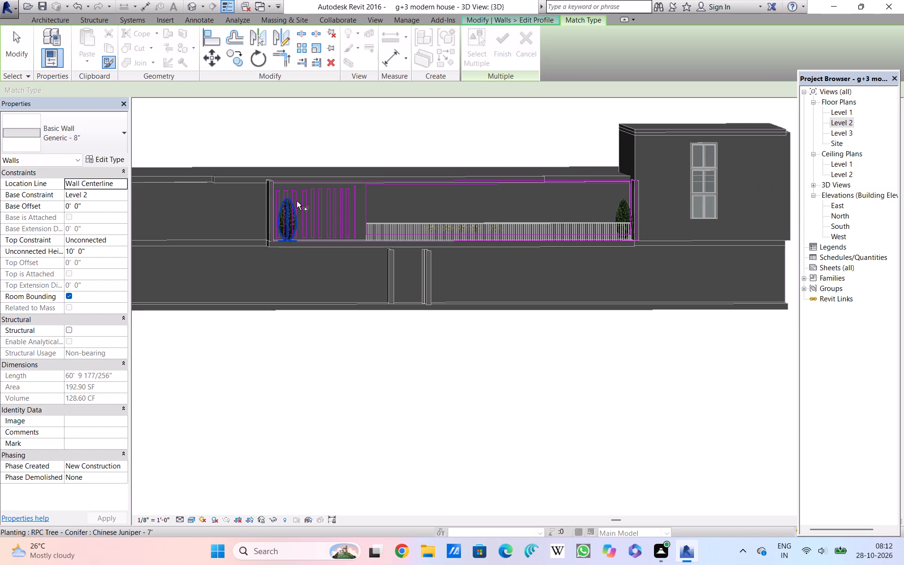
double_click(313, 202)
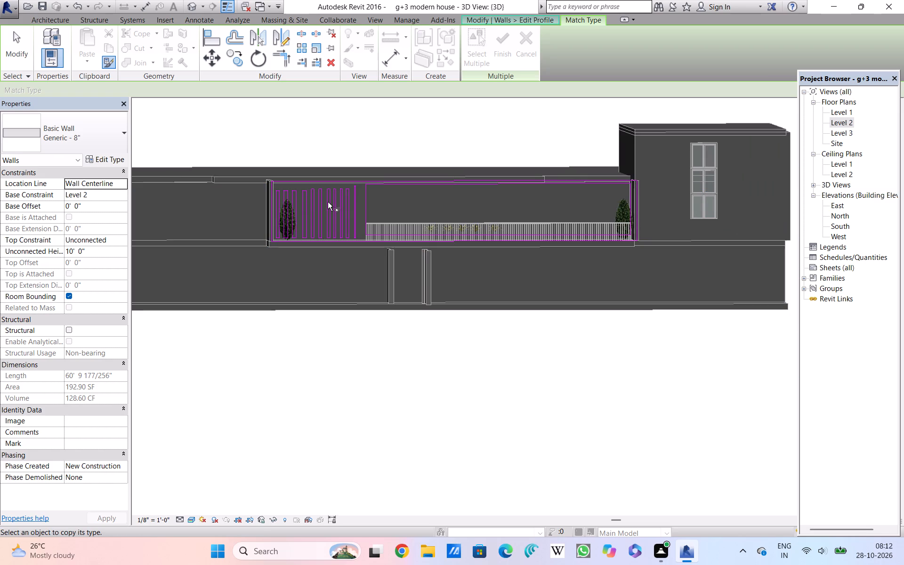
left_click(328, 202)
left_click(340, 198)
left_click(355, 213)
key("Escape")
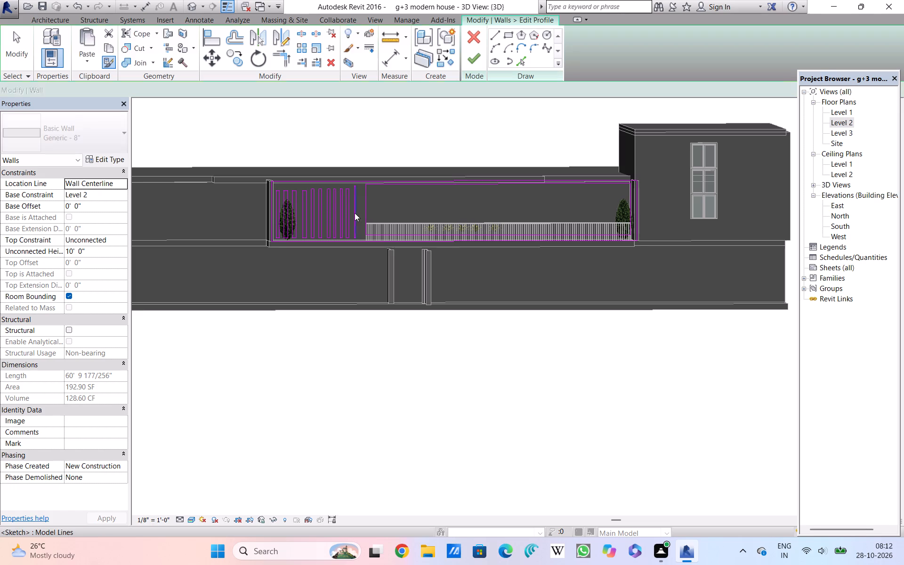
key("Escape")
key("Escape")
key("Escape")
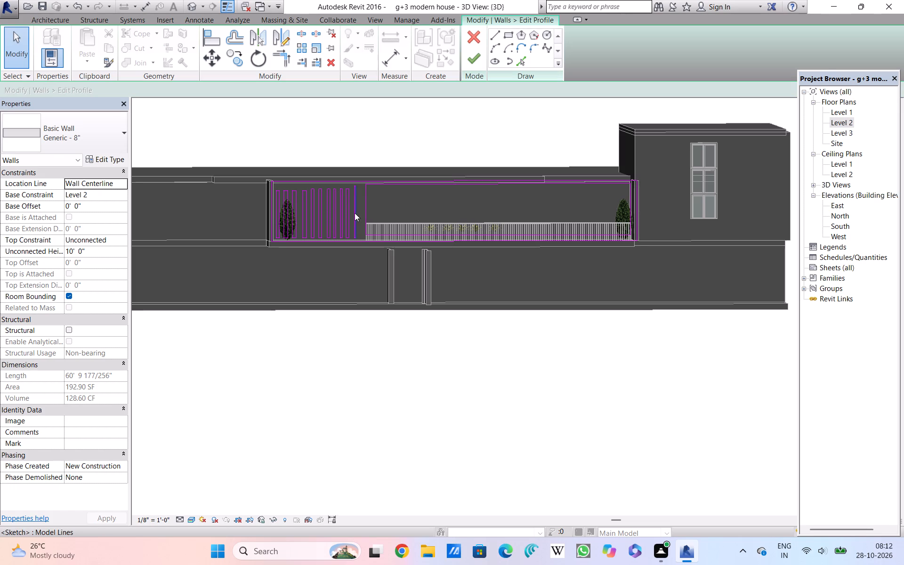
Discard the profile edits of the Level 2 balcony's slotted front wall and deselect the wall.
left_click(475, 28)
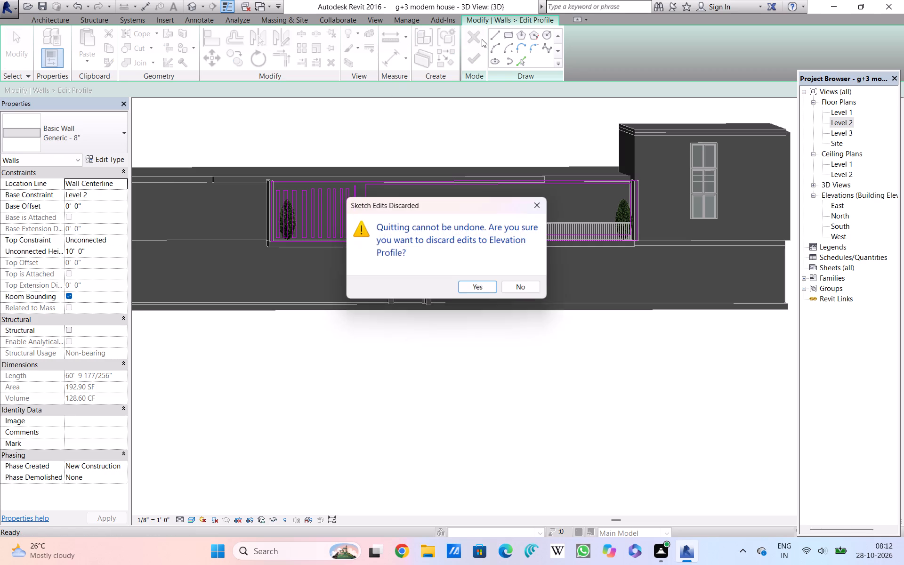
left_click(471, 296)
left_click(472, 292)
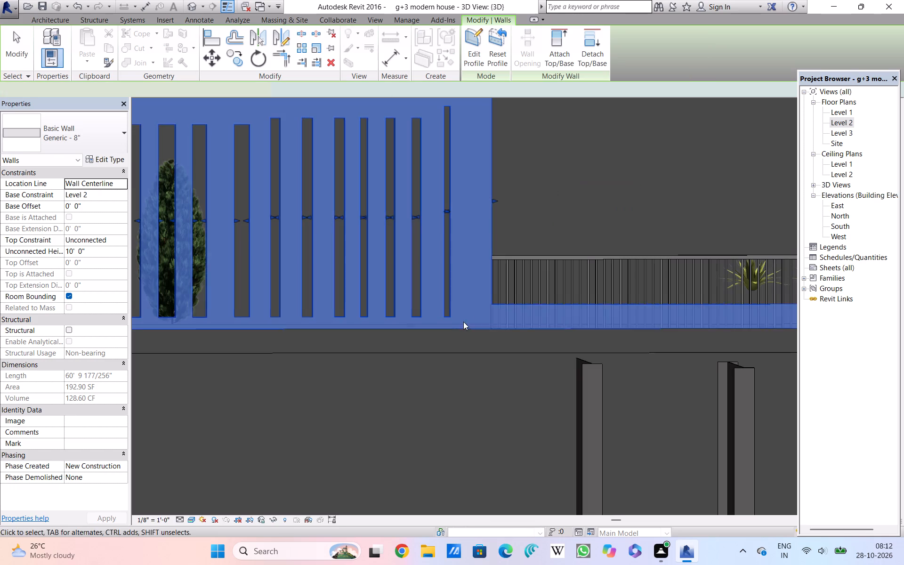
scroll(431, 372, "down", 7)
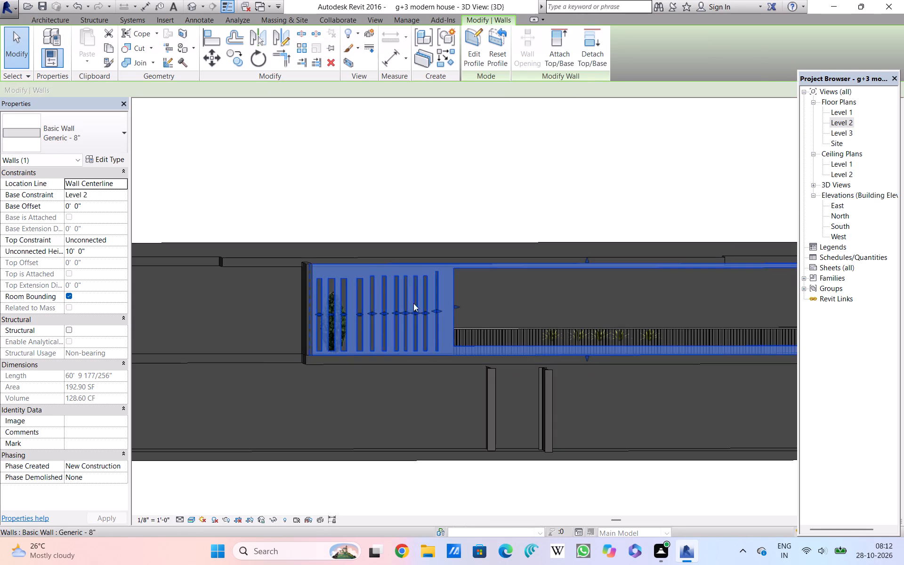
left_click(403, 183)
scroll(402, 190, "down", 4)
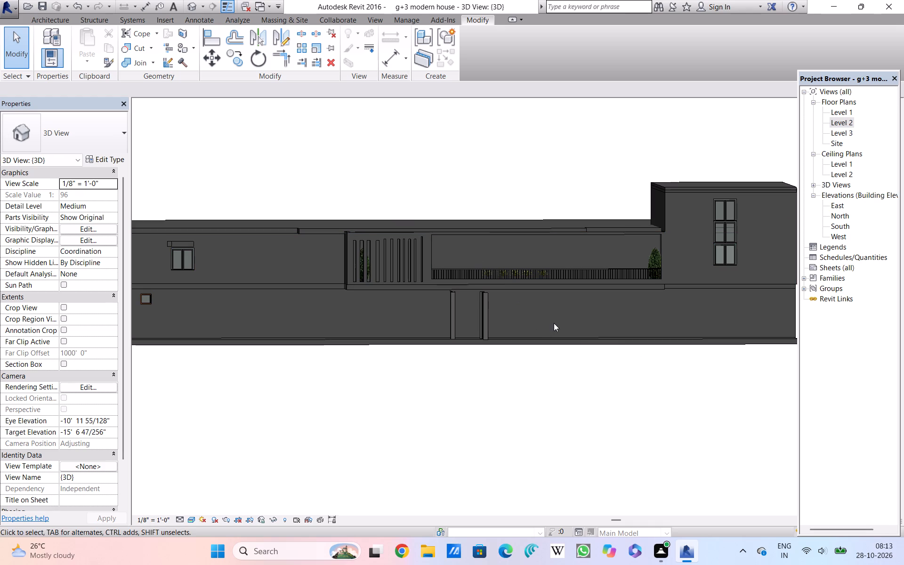
On the Level 1 plan, draw Generic - 8" walls 10' high around the front strip: about 102'-6" along its front edge, 14'-1" at both ends.
double_click(834, 109)
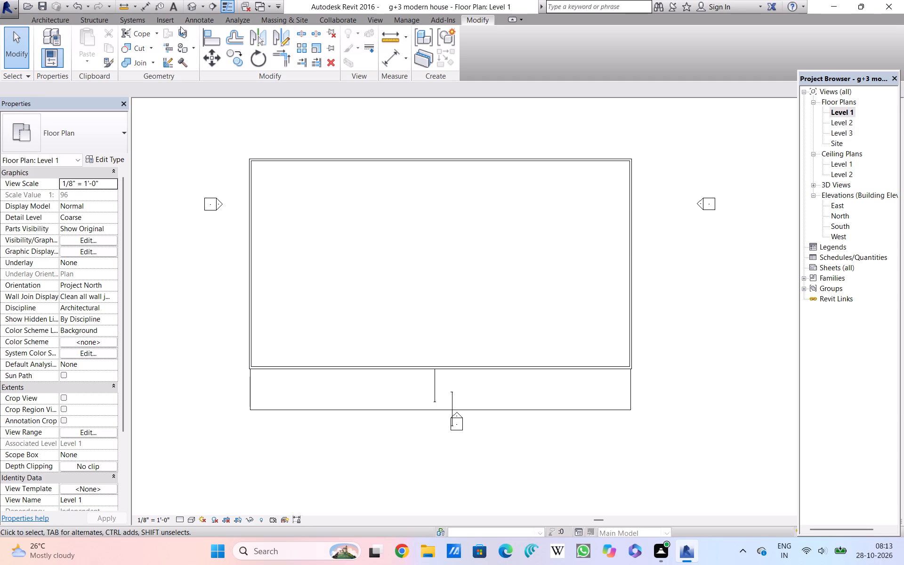
left_click(48, 23)
left_click(47, 33)
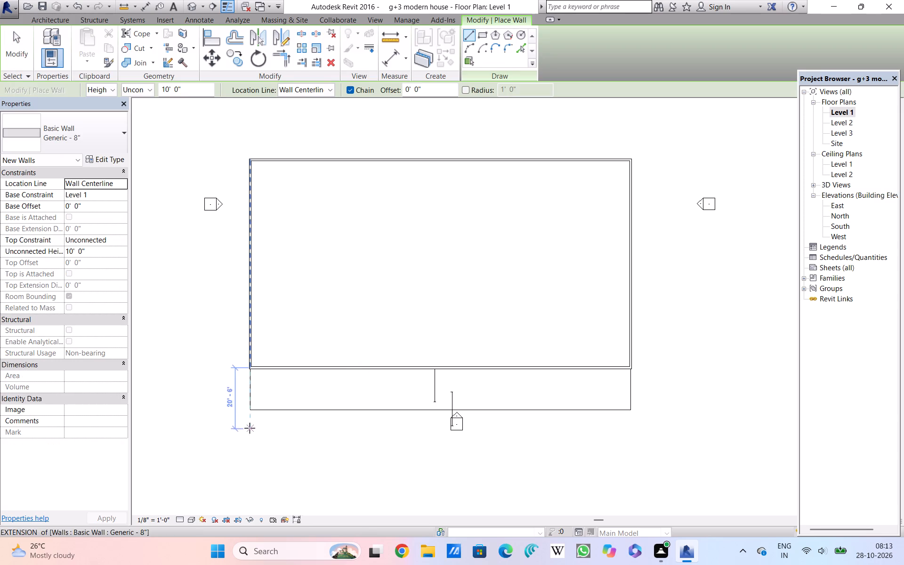
left_click(326, 410)
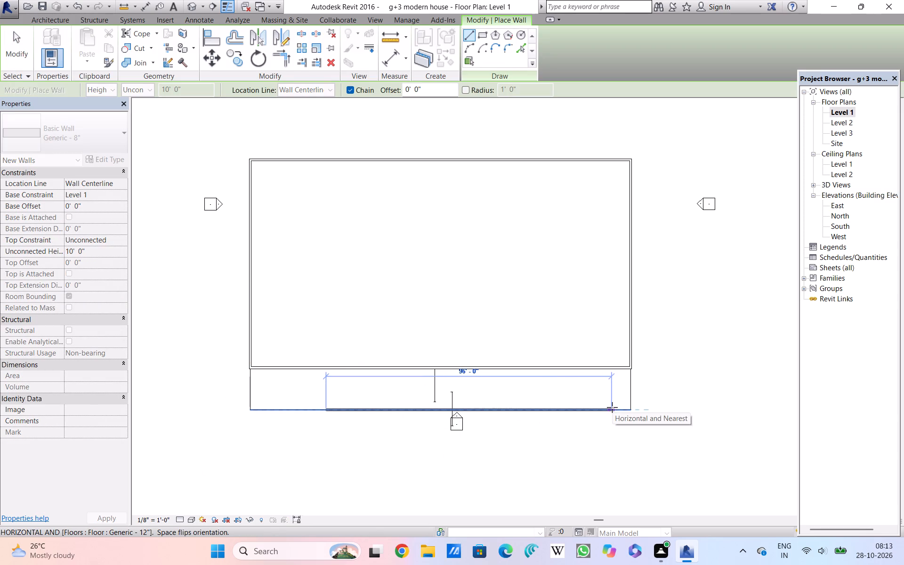
left_click(631, 410)
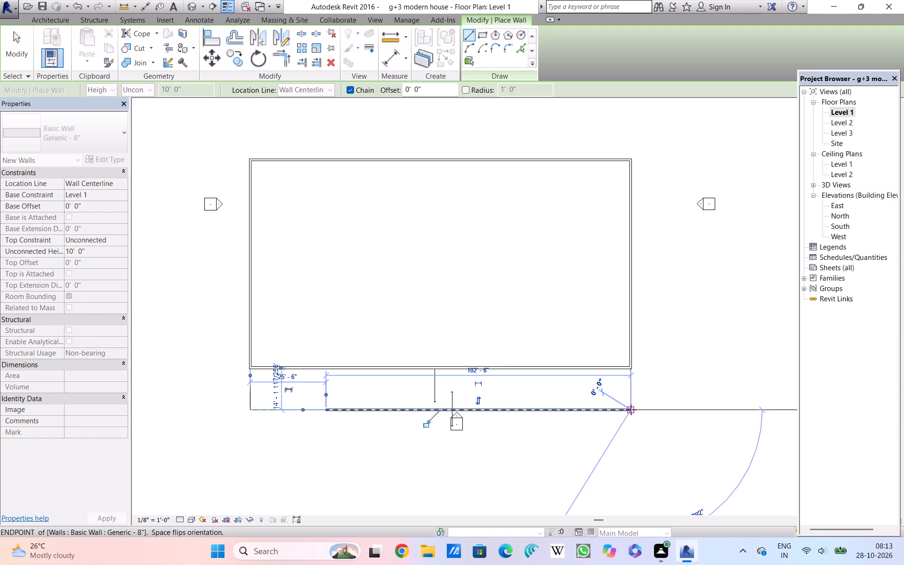
left_click(633, 371)
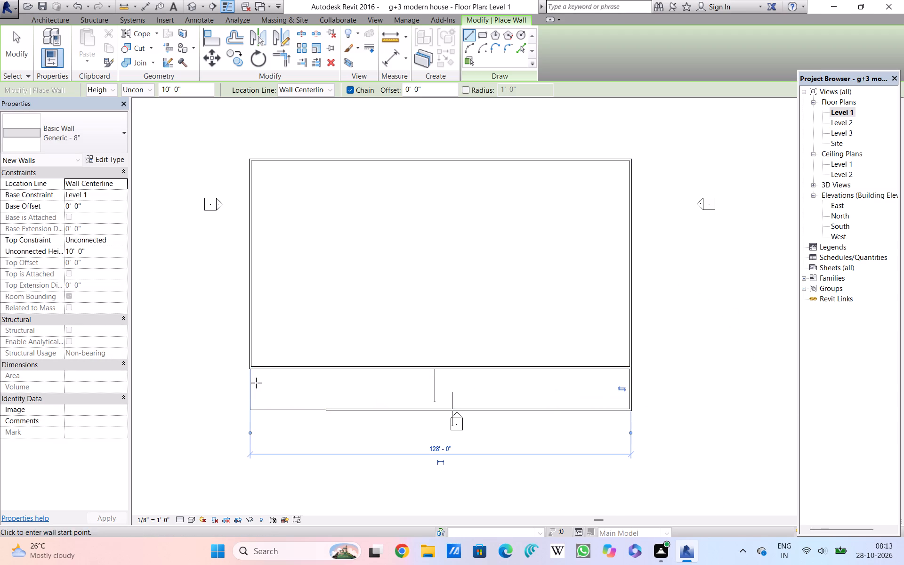
left_click(250, 372)
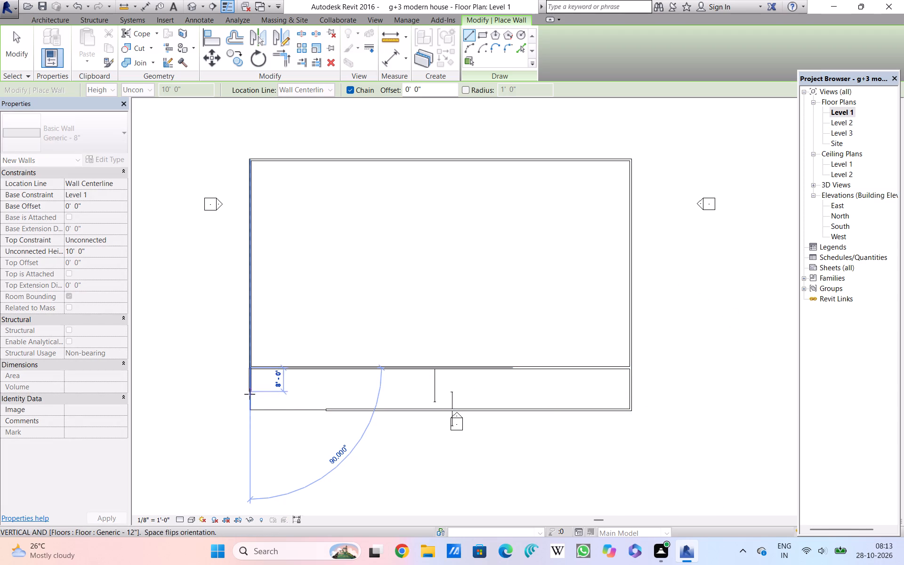
left_click(250, 411)
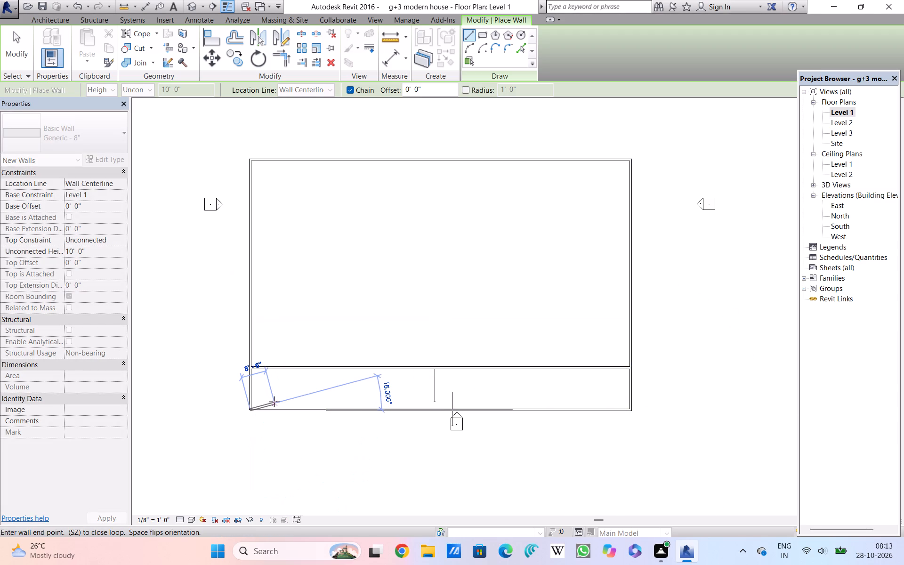
key("Escape")
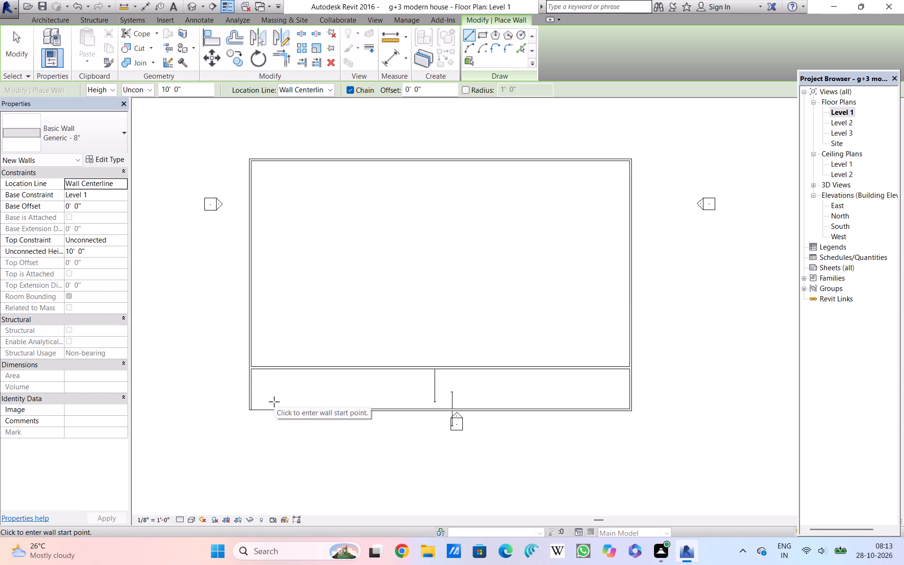
key("Escape")
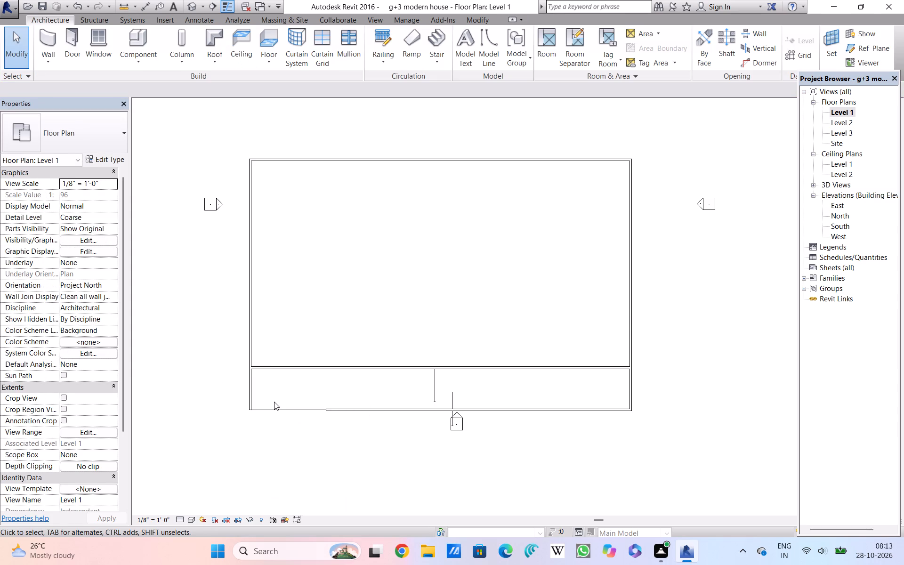
Set the unconnected height of the three Generic - 8" walls enclosing the Level 1 front strip to 6'-0".
left_click(344, 405)
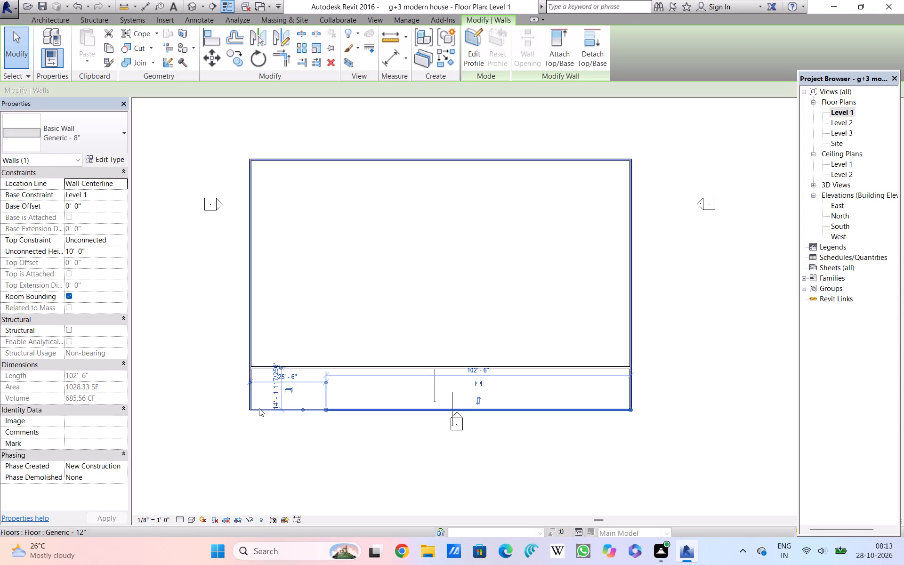
left_click(249, 399)
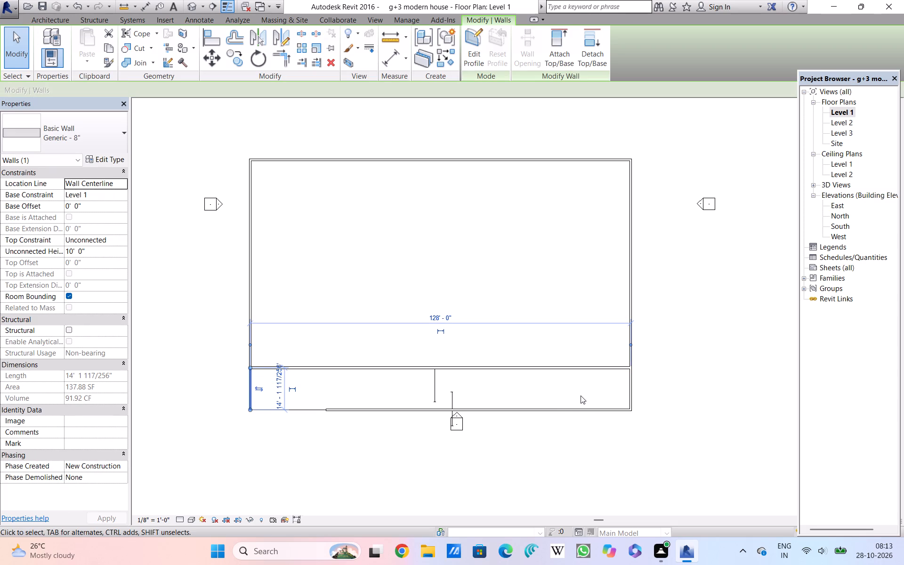
left_click(573, 407, "ctrl")
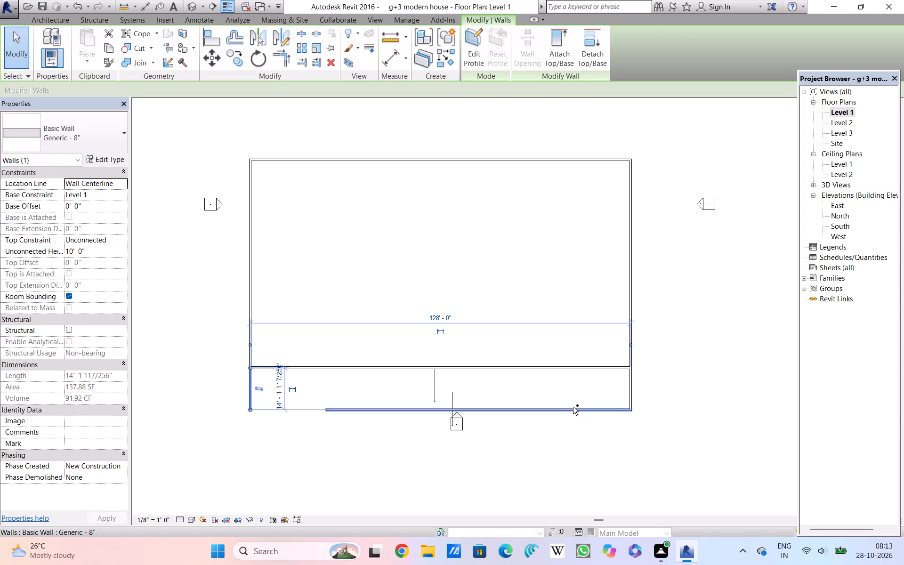
left_click(626, 397, "ctrl")
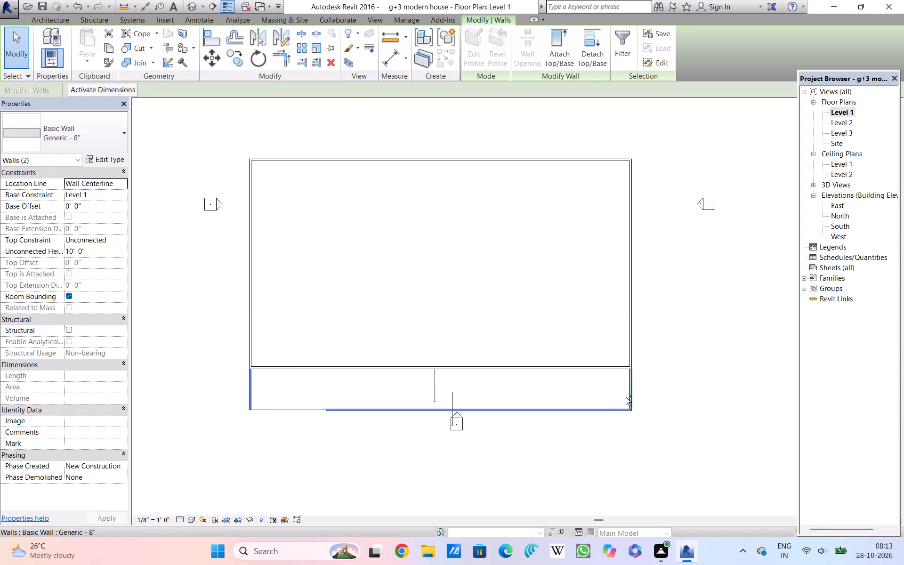
left_click(85, 248)
left_click_drag(85, 248, 55, 248)
key("BackSpace")
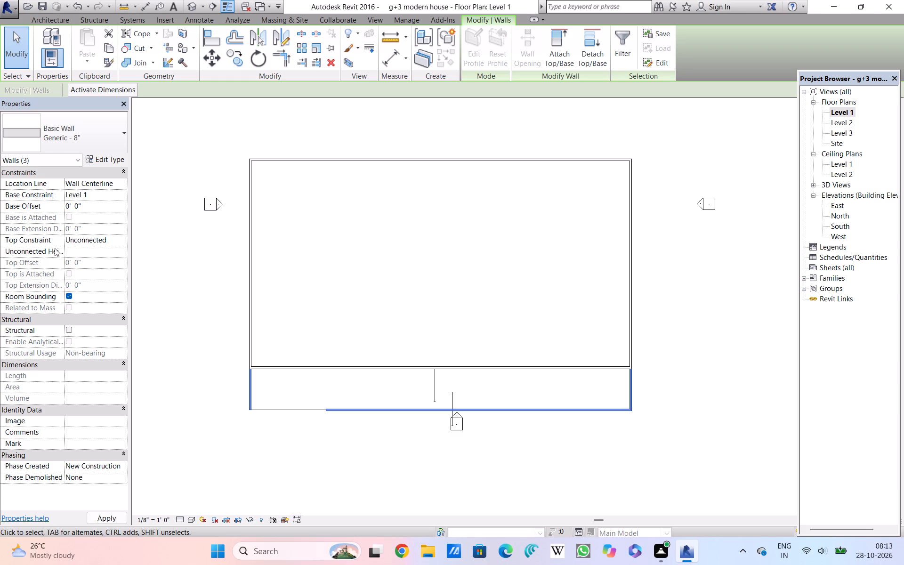
key("6")
key("apostrophe")
key("Return")
key("BackSpace")
left_click(175, 285)
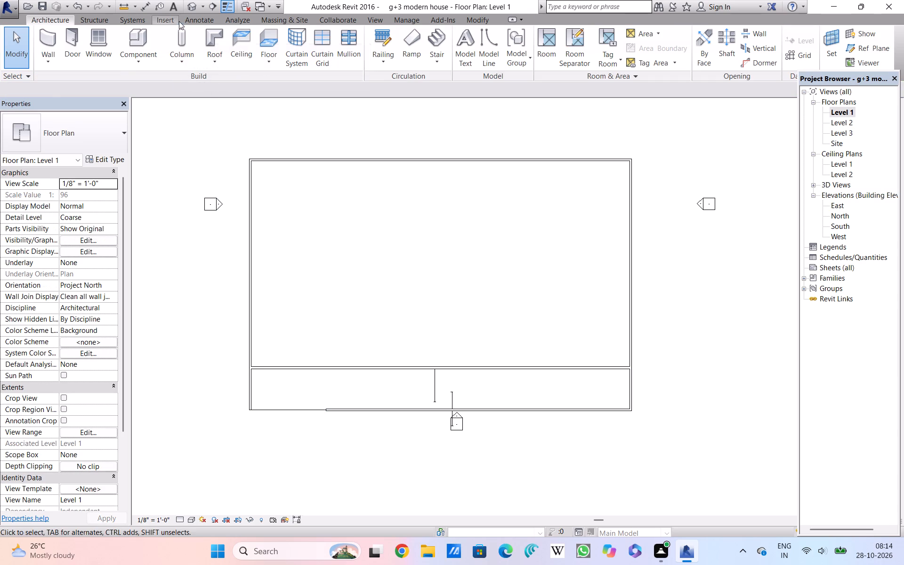
Examine the front strip's long wall and its height against the facade in the 3D view.
left_click(188, 7)
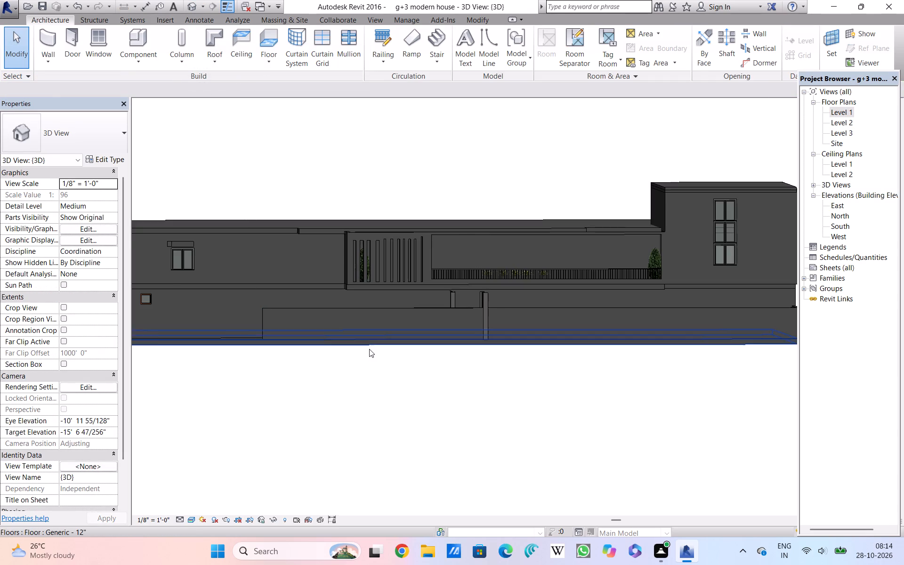
scroll(370, 349, "down", 1)
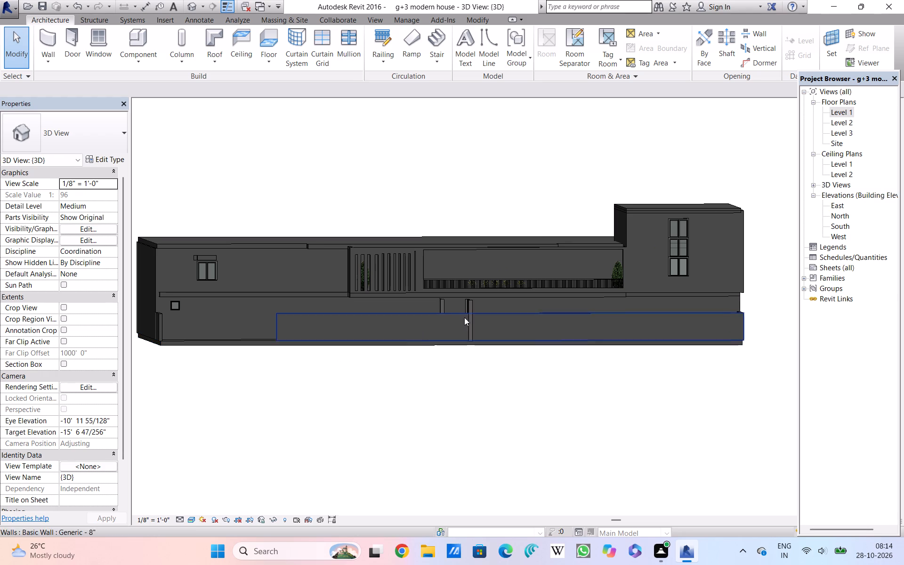
left_click(500, 314)
middle_click_drag(500, 314, 327, 331)
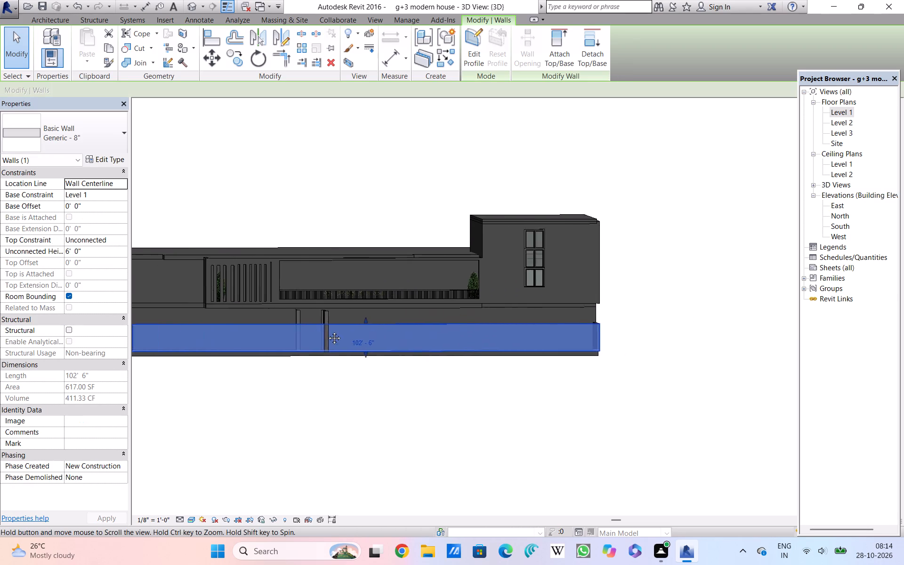
middle_click_drag(327, 331, 301, 338)
scroll(301, 338, "down", 1)
scroll(336, 349, "up", 5)
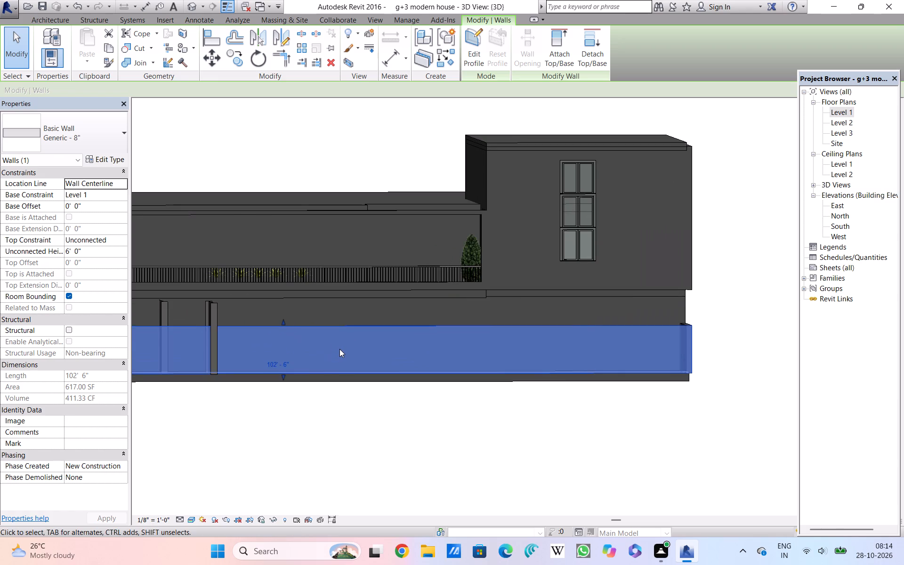
scroll(339, 349, "up", 3)
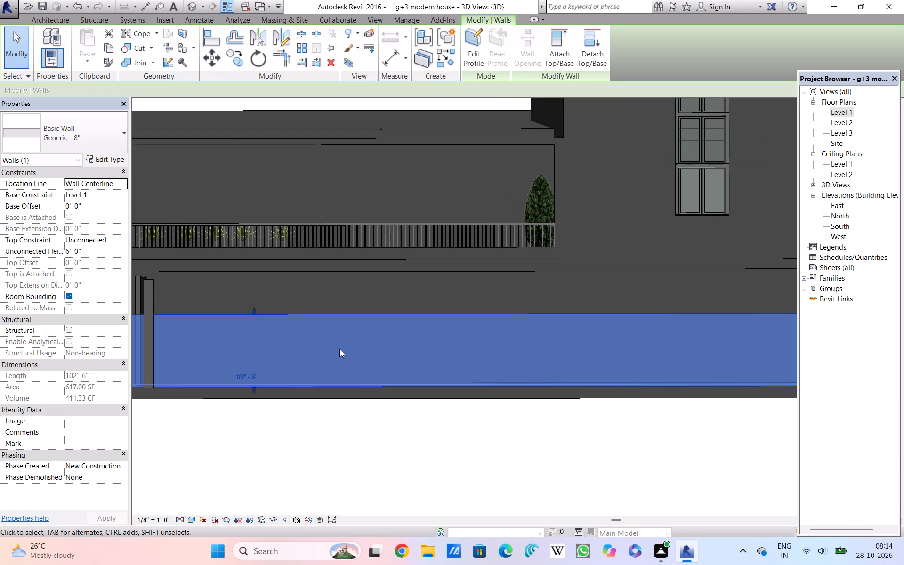
scroll(339, 349, "down", 3)
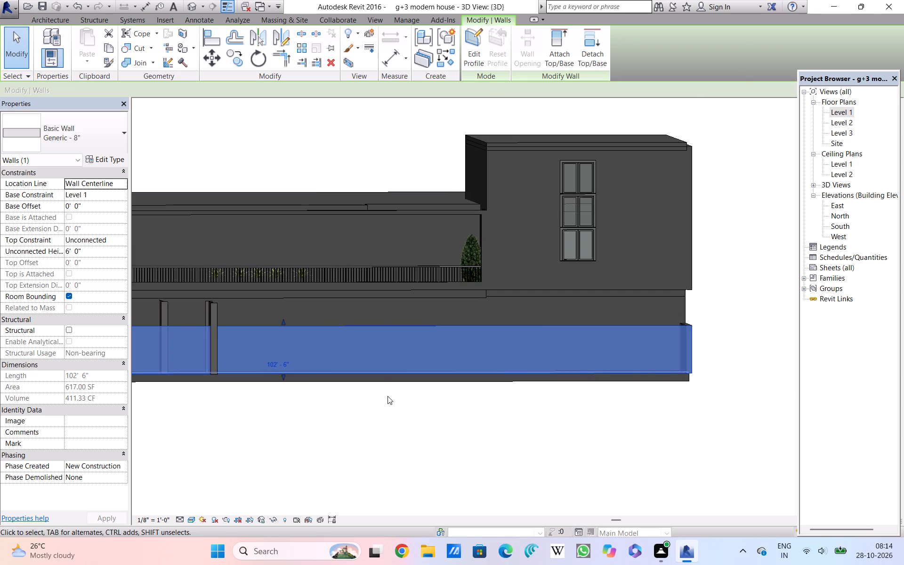
left_click(378, 453)
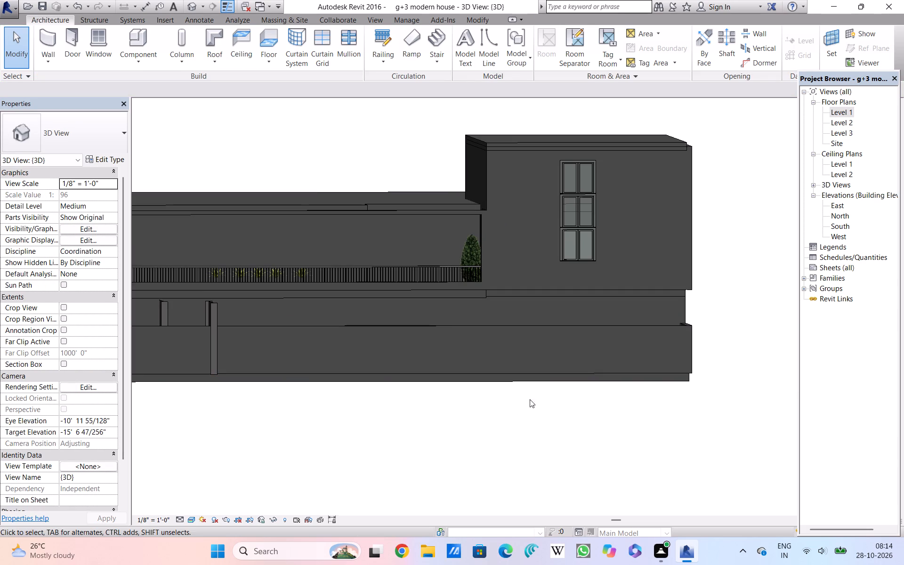
On the Level 1 plan, draw a rectangular pier of 10' high Generic - 8" walls, about 1'-6" by 2'-0", straddling the front strip's long wall.
left_click(845, 109)
left_click(845, 109)
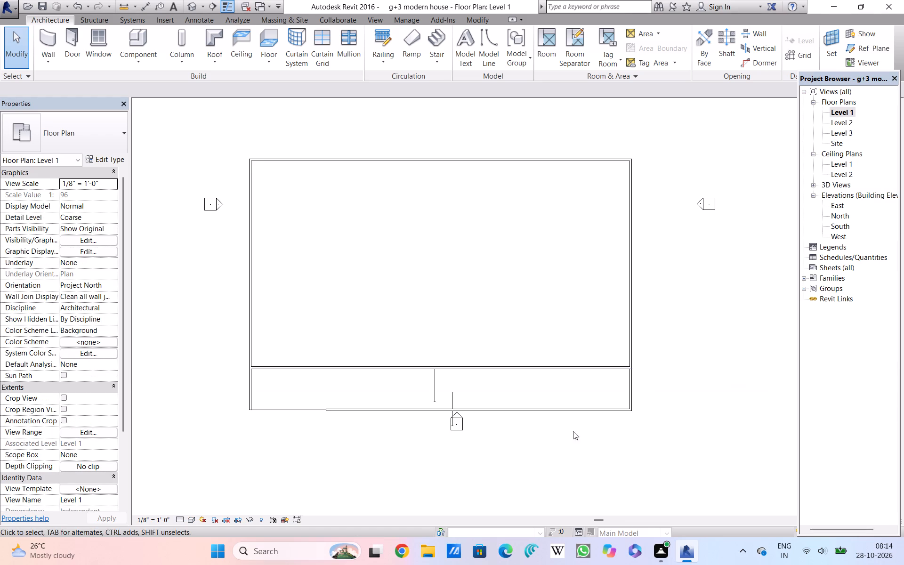
scroll(536, 429, "up", 9)
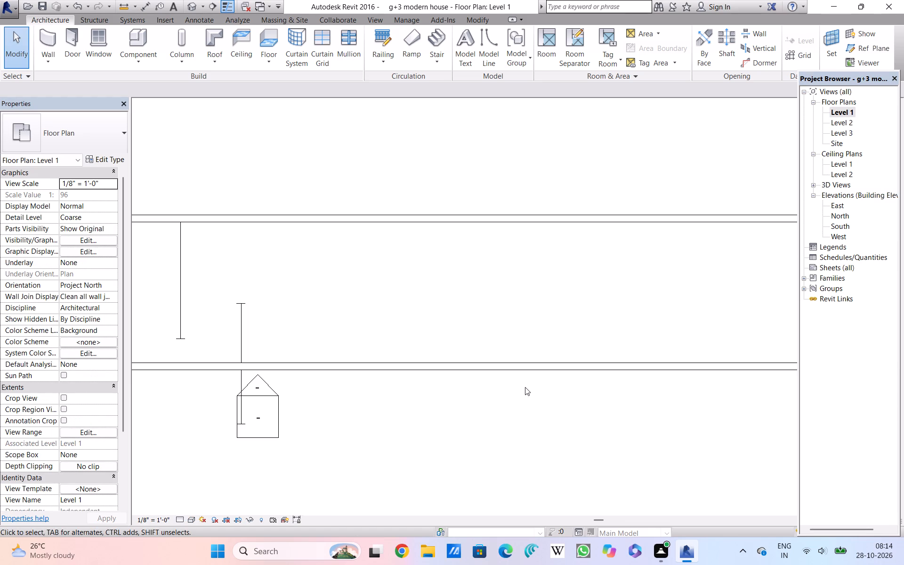
middle_click_drag(519, 383, 364, 390)
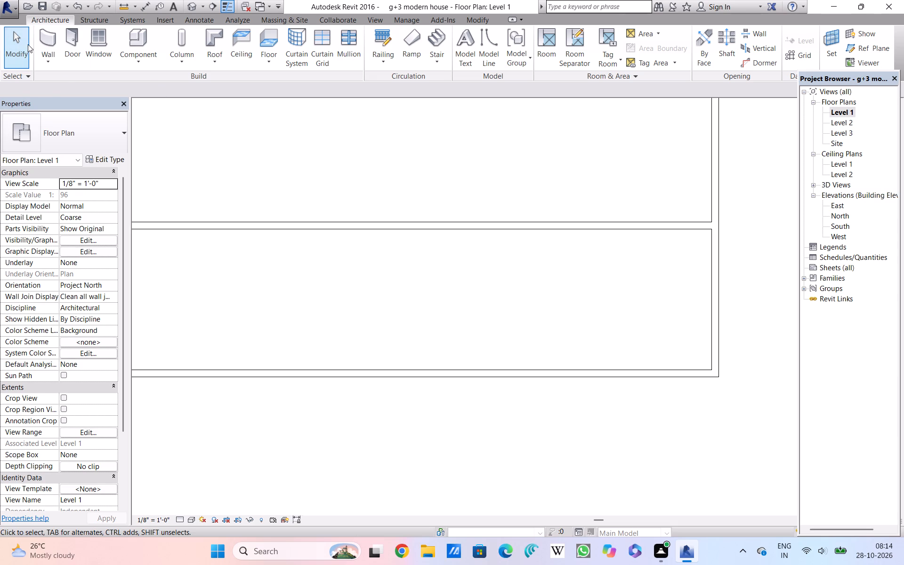
left_click(47, 40)
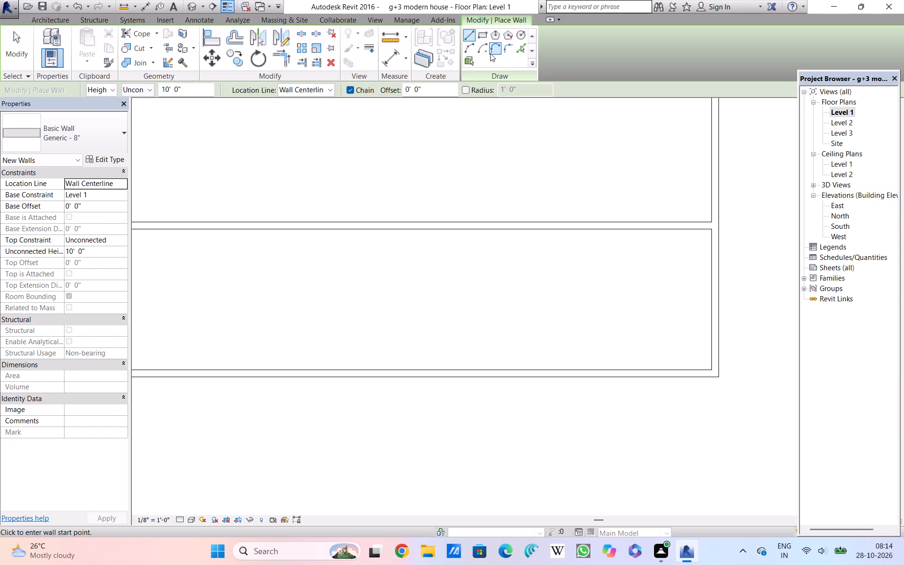
double_click(480, 32)
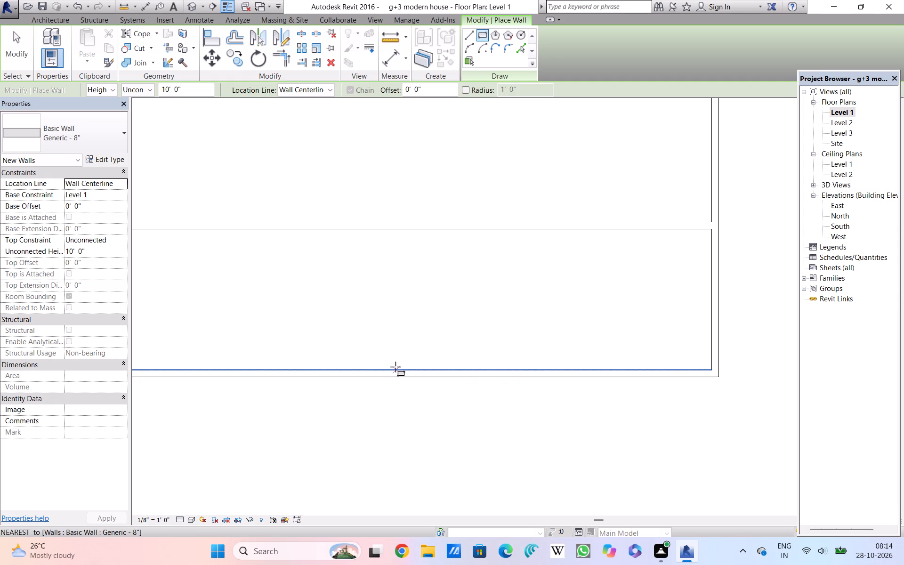
left_click_drag(394, 363, 409, 379)
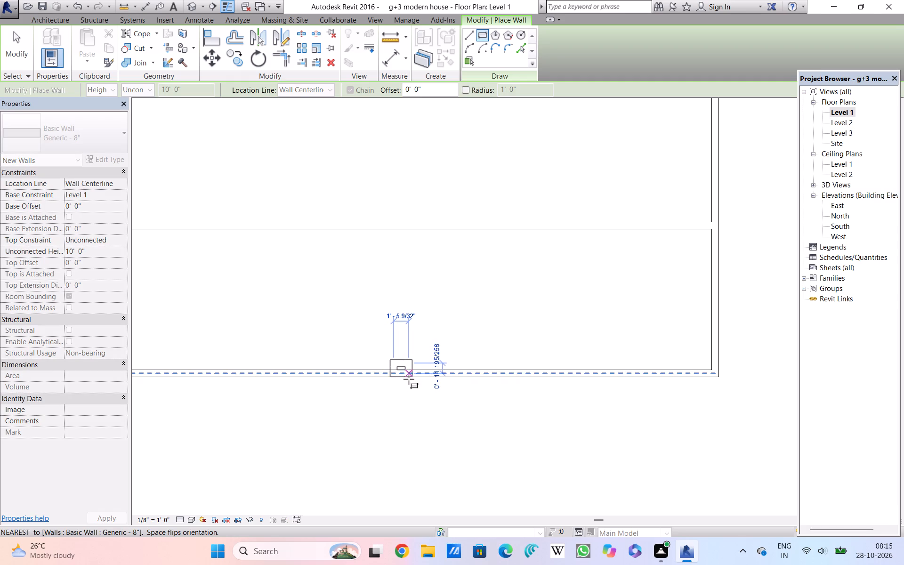
left_click_drag(409, 379, 408, 384)
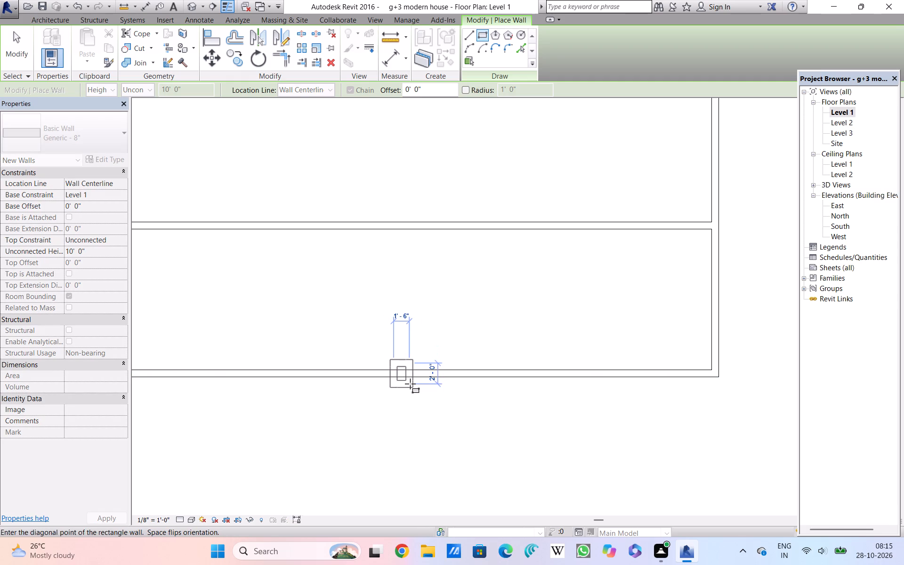
left_click(410, 384)
Draw two narrower rectangular wall piers, each about 11" by 2'-0", across the front wall just east of the first pier.
left_click(434, 362)
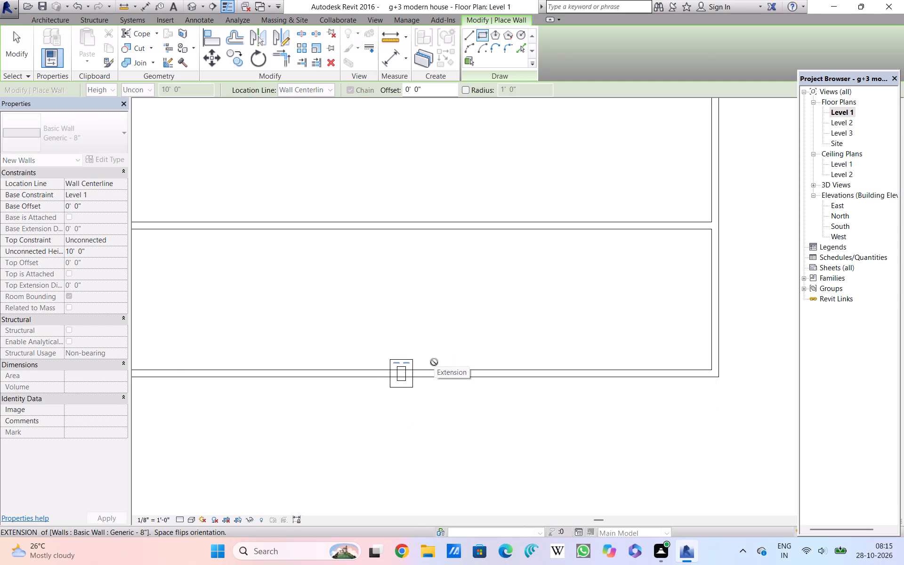
left_click(444, 384)
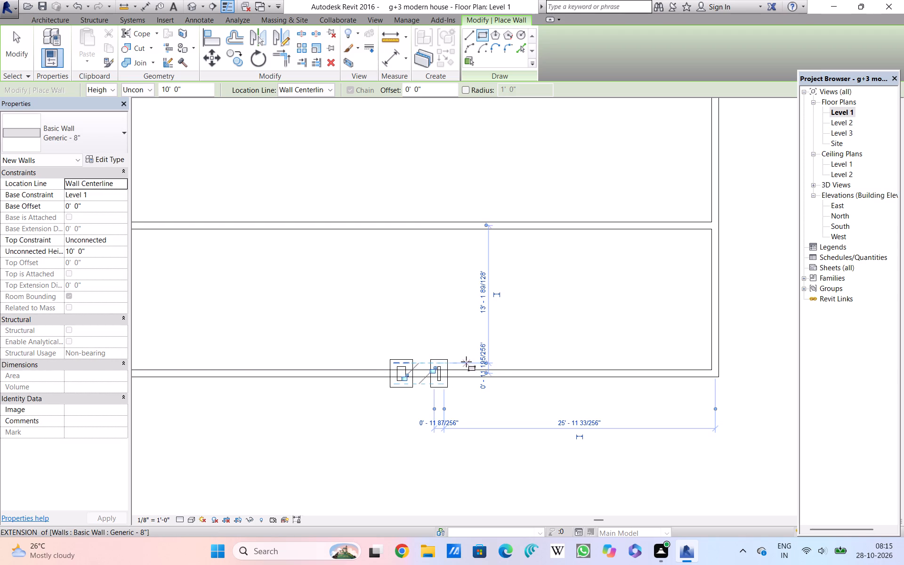
left_click(467, 361)
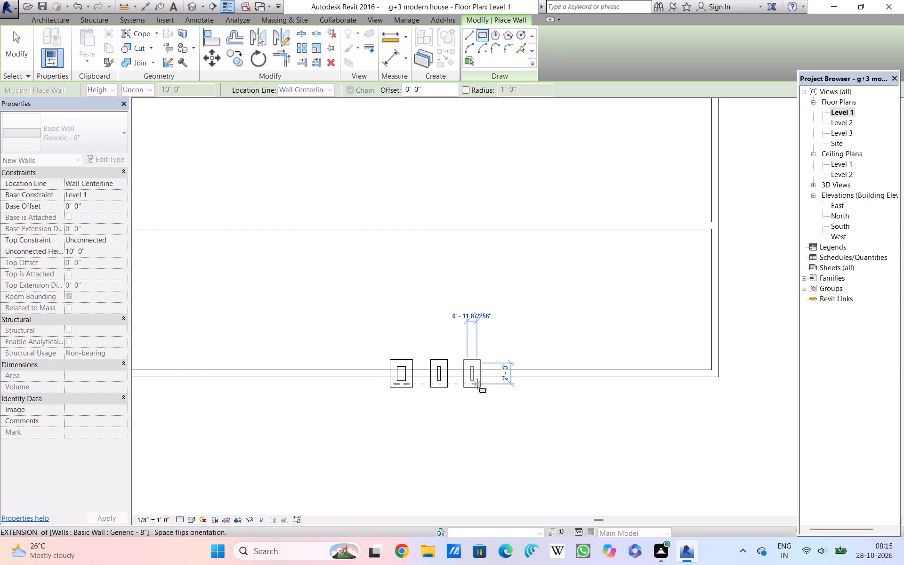
left_click(477, 384)
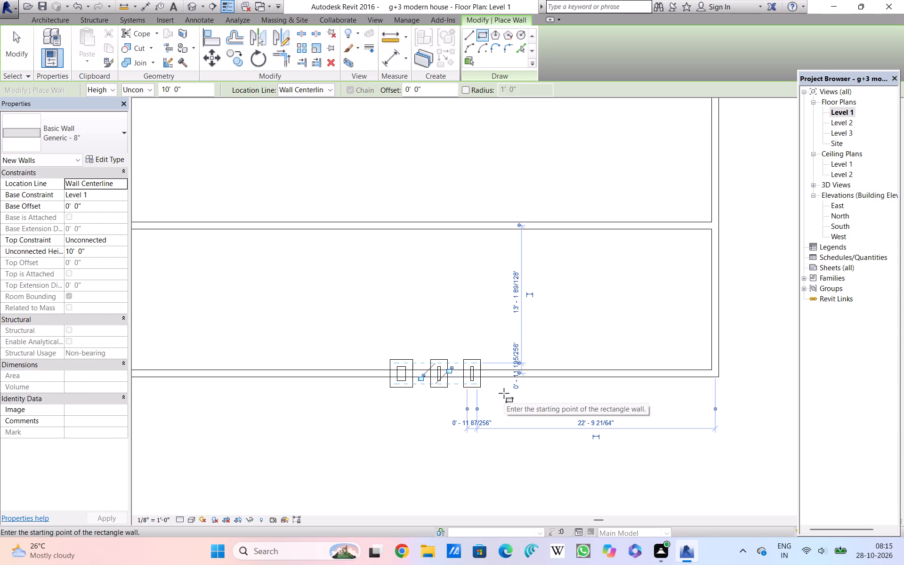
key("Escape")
key("Escape")
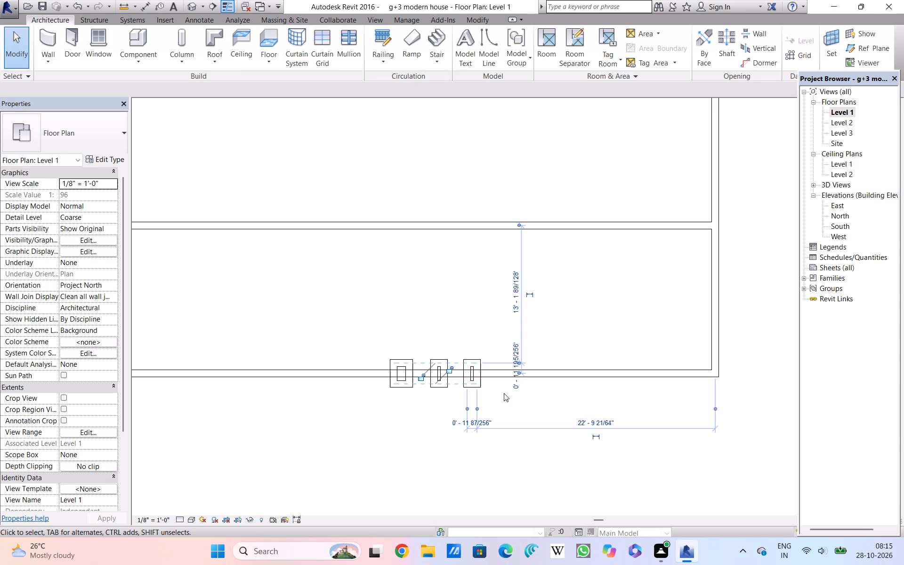
left_click(504, 393)
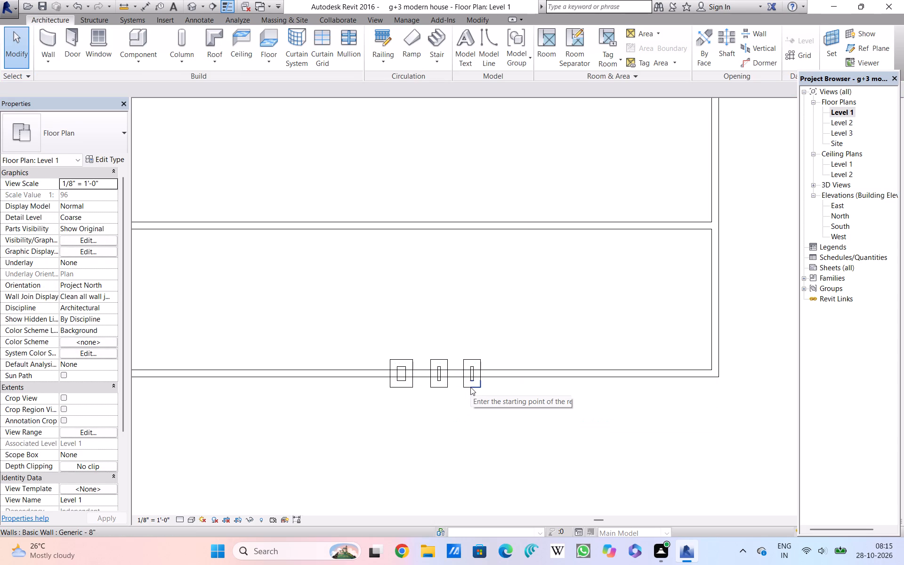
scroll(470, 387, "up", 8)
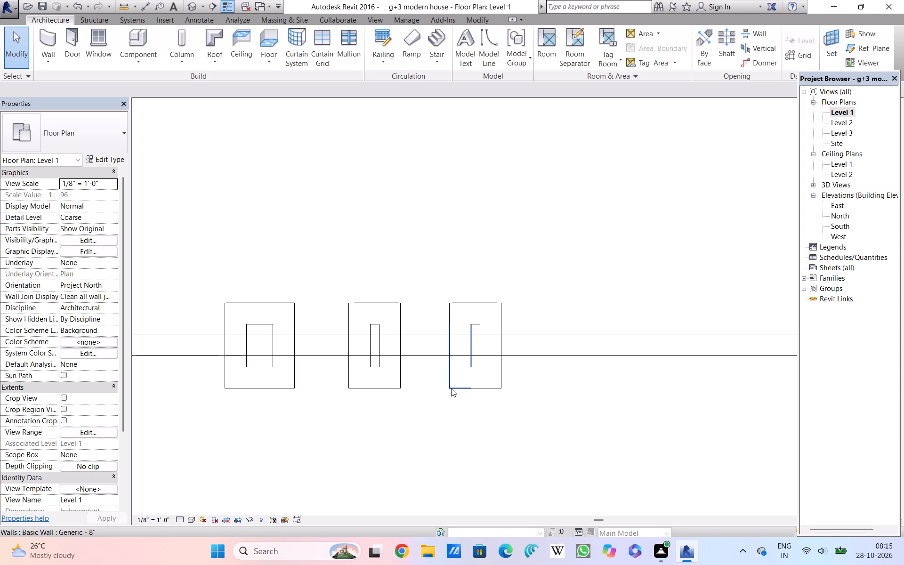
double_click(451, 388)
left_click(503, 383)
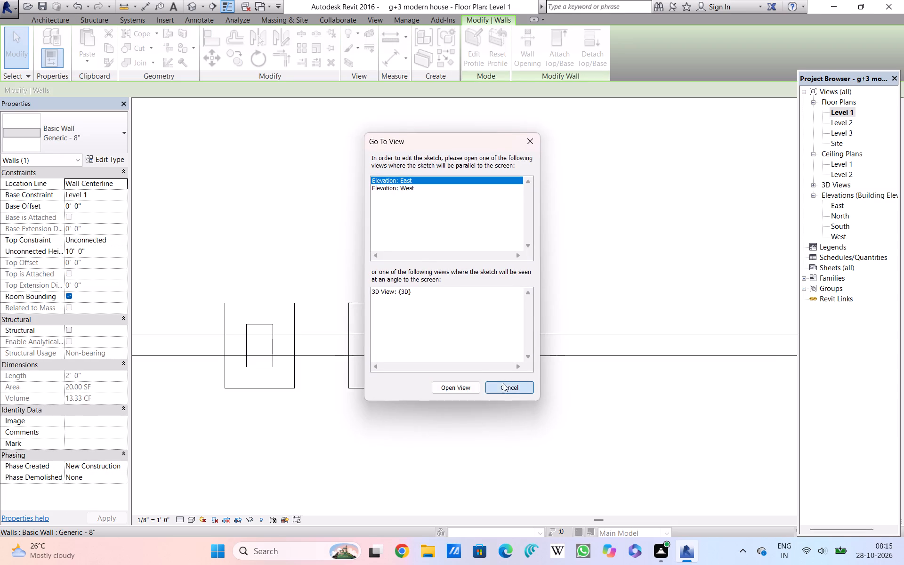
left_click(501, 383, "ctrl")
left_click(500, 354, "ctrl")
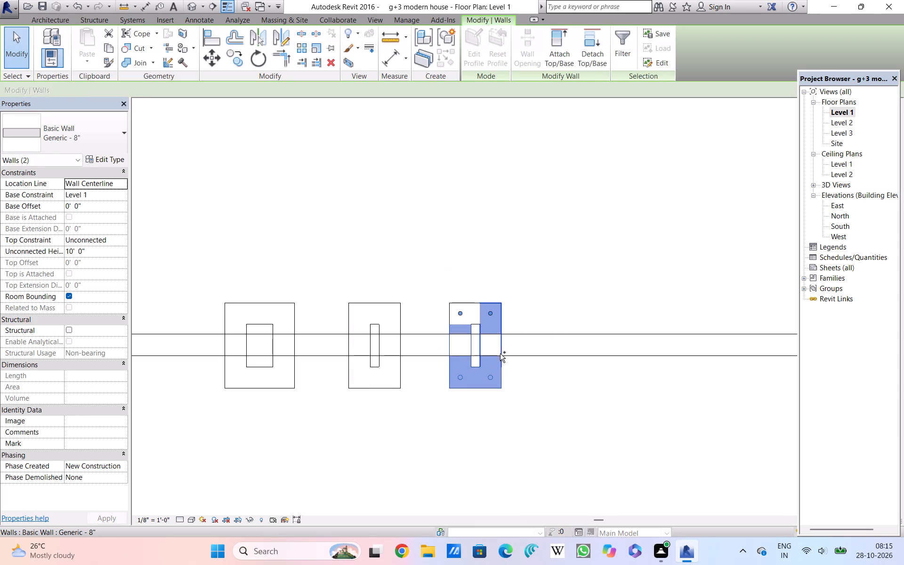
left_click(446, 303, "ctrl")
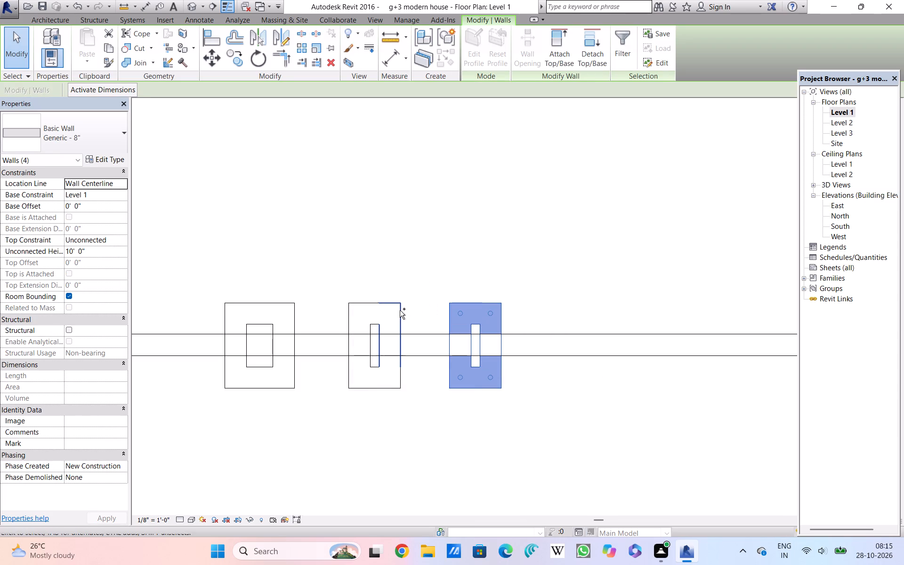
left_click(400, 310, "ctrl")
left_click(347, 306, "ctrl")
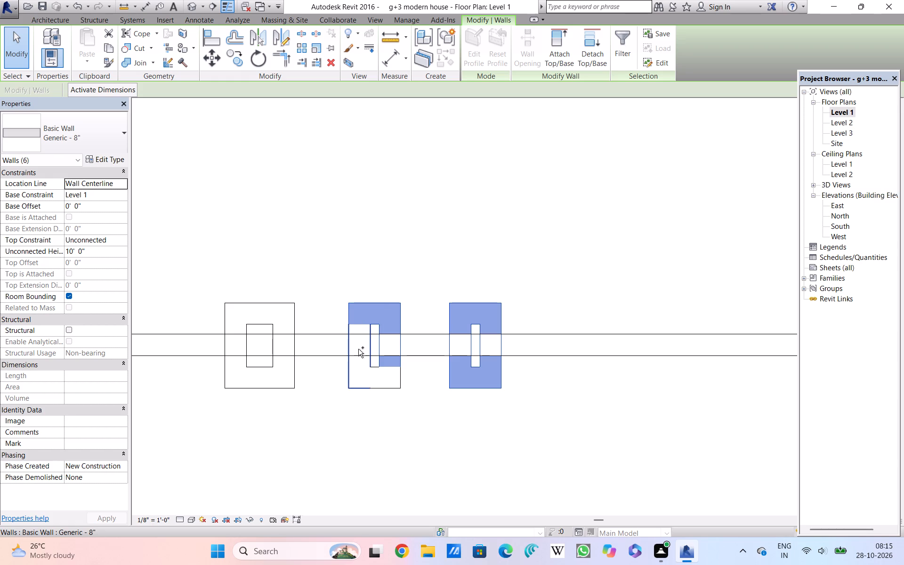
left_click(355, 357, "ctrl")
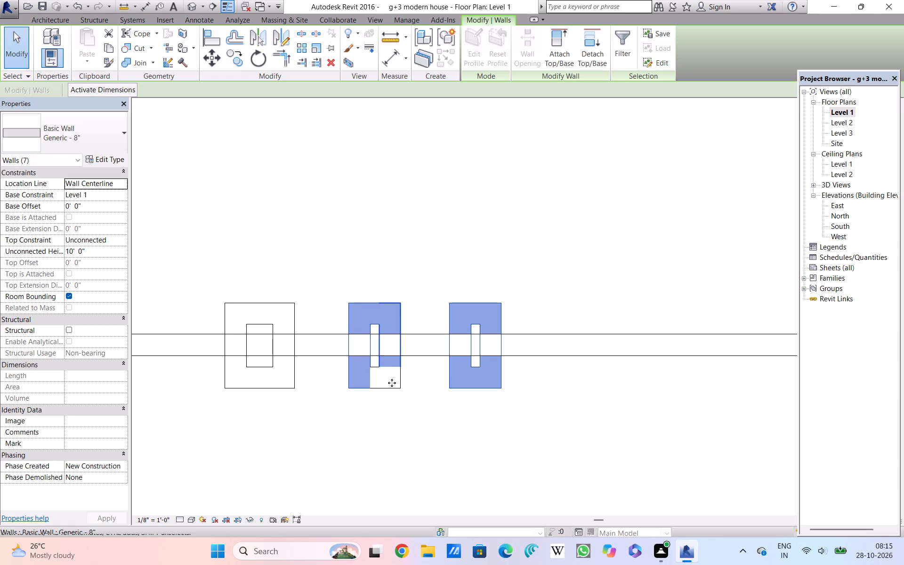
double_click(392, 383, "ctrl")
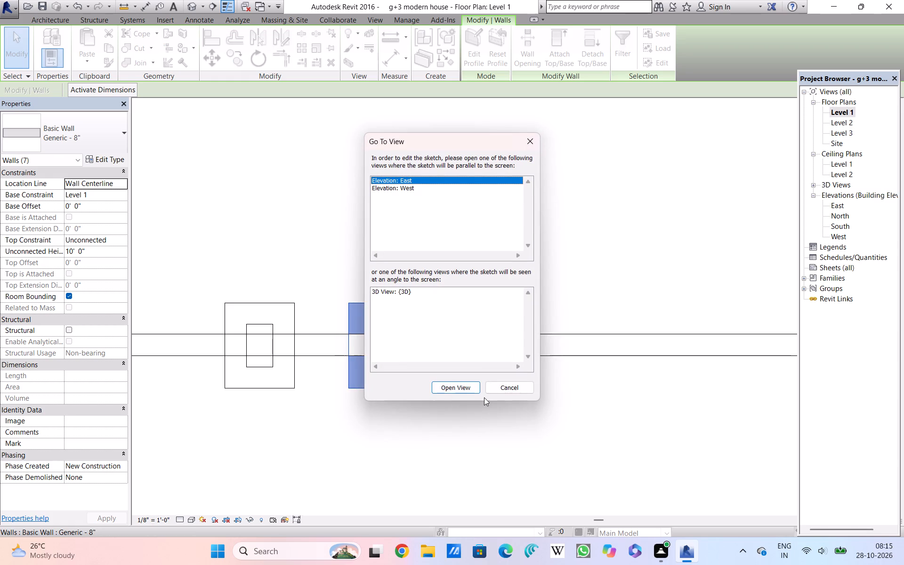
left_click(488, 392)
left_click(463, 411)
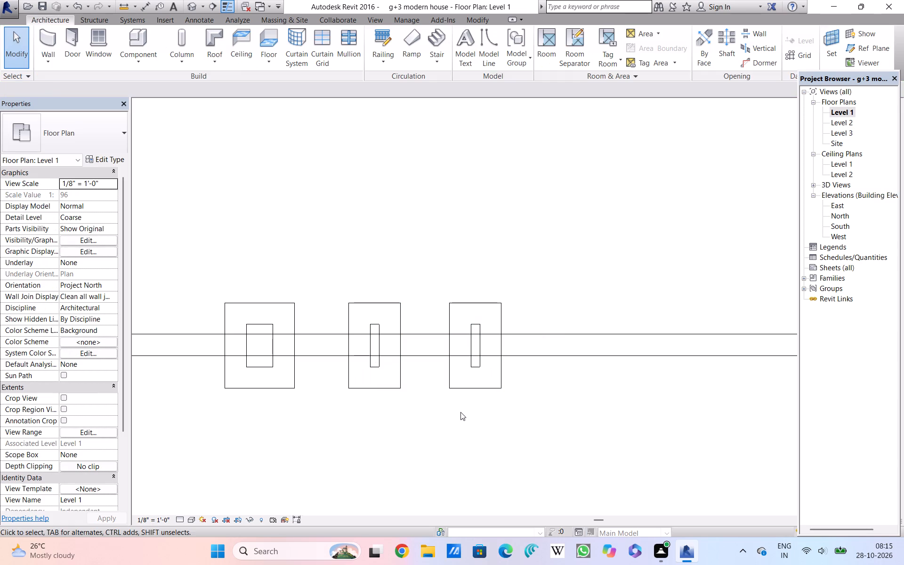
Set the unconnected height of all twelve Generic - 8" walls forming the three front-wall piers to 7'-0".
left_click(399, 387)
left_click(350, 385, "ctrl")
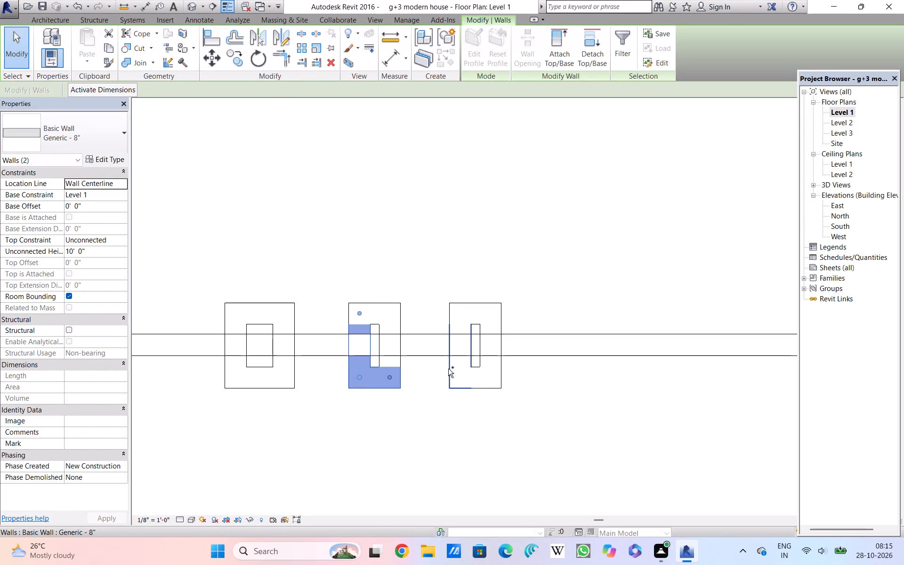
left_click(404, 362, "ctrl")
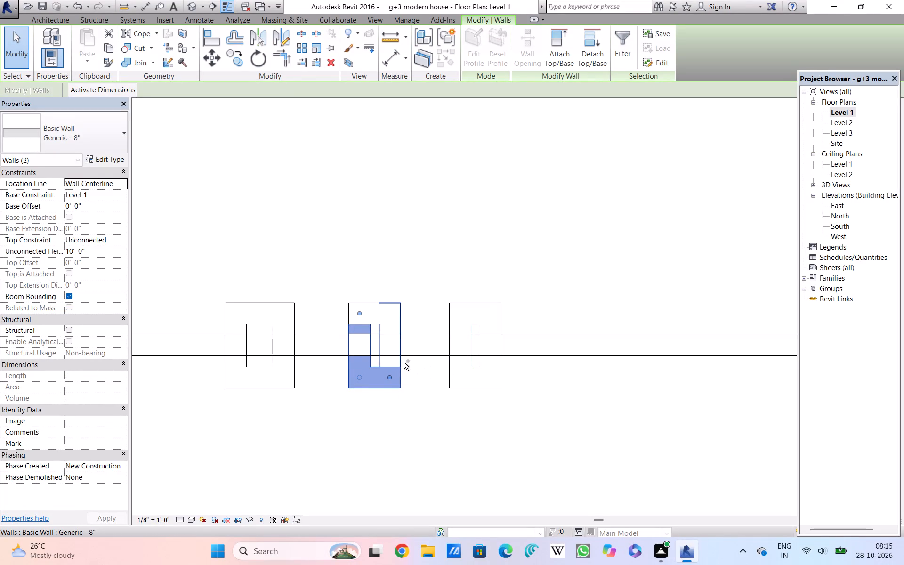
left_click(369, 316, "ctrl")
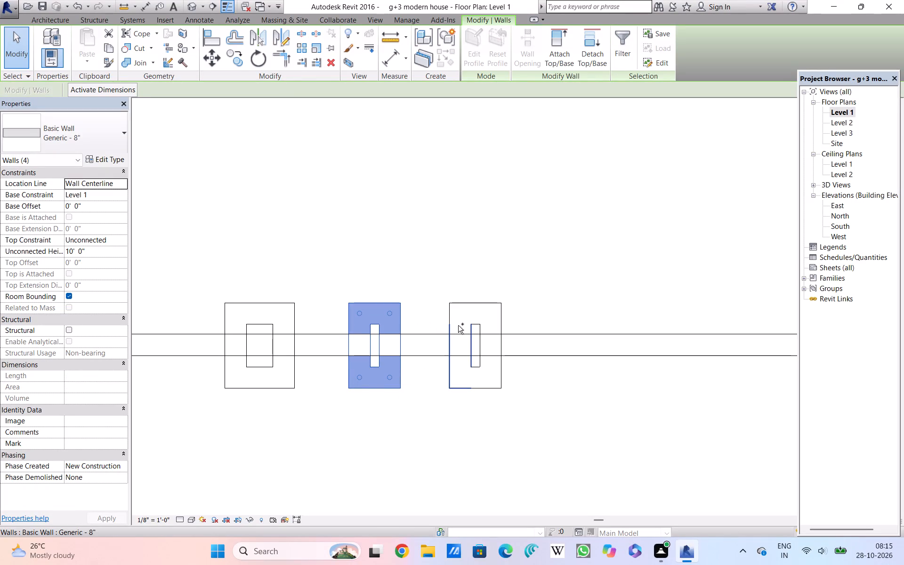
left_click(459, 324, "ctrl")
left_click(458, 316, "ctrl")
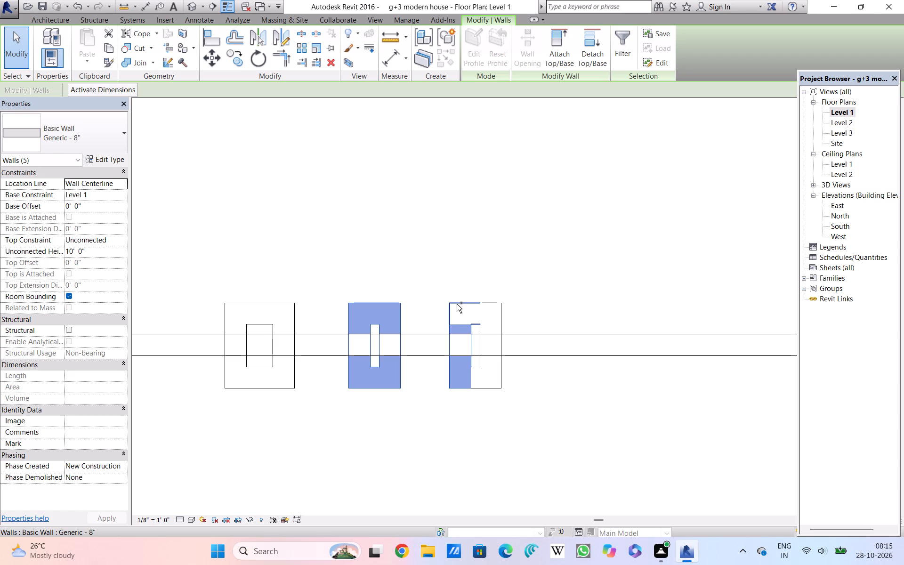
left_click(457, 304, "ctrl")
left_click(499, 308, "ctrl")
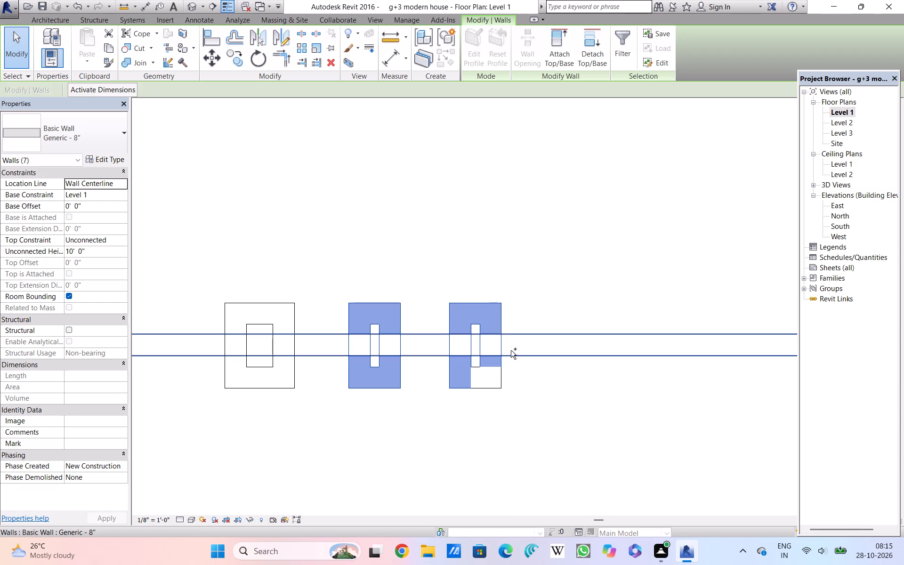
left_click(500, 382, "ctrl")
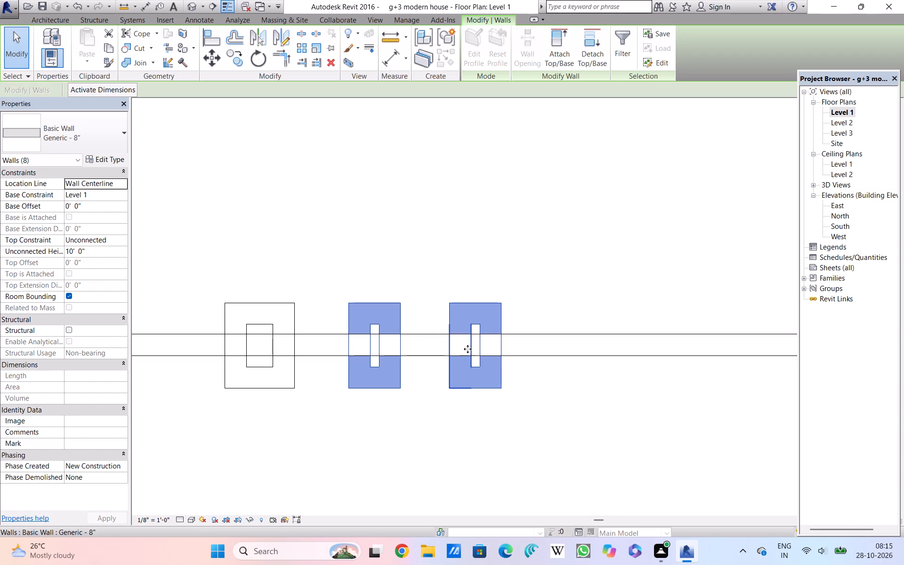
left_click(468, 347, "ctrl")
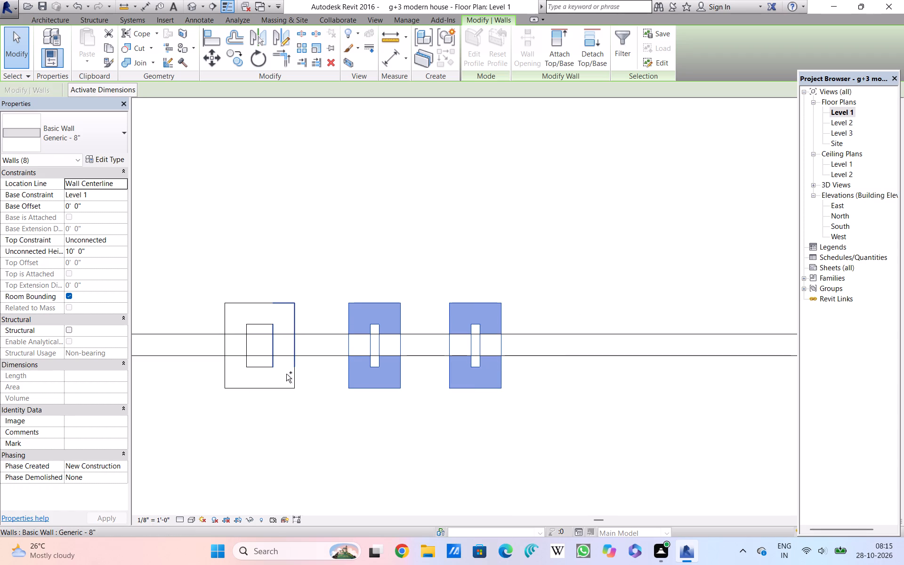
left_click(286, 374, "ctrl")
left_click(246, 380, "ctrl")
left_click(228, 380, "ctrl")
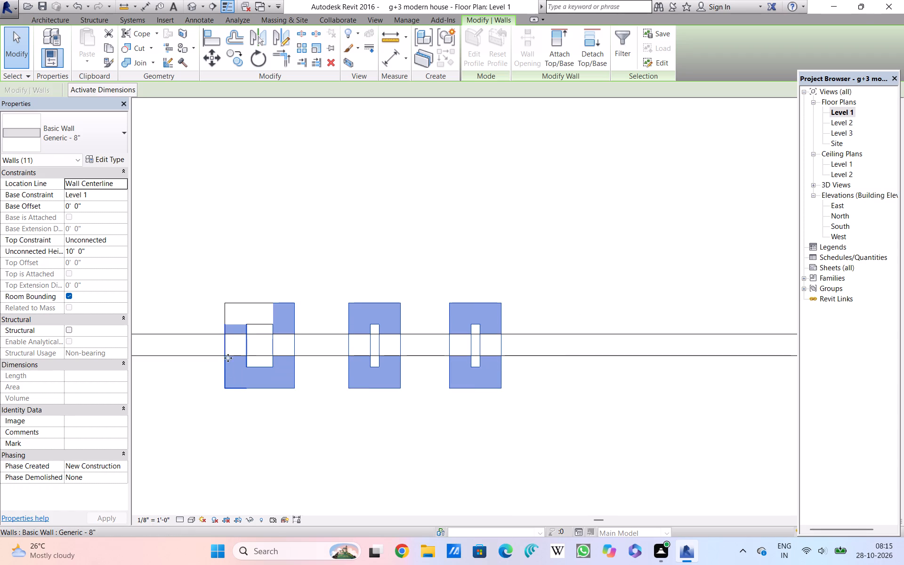
left_click(242, 315, "ctrl")
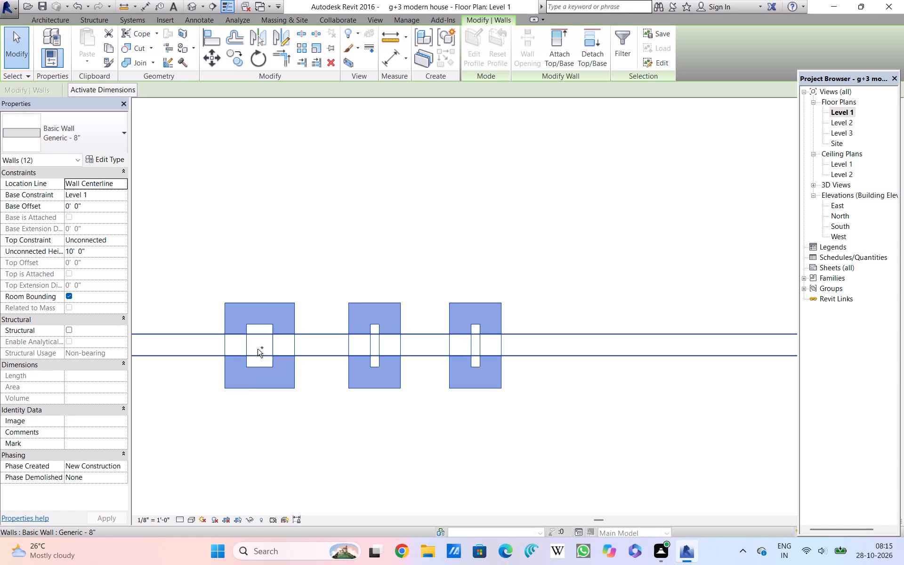
left_click(91, 248)
left_click_drag(91, 248, 64, 252)
left_click(60, 252)
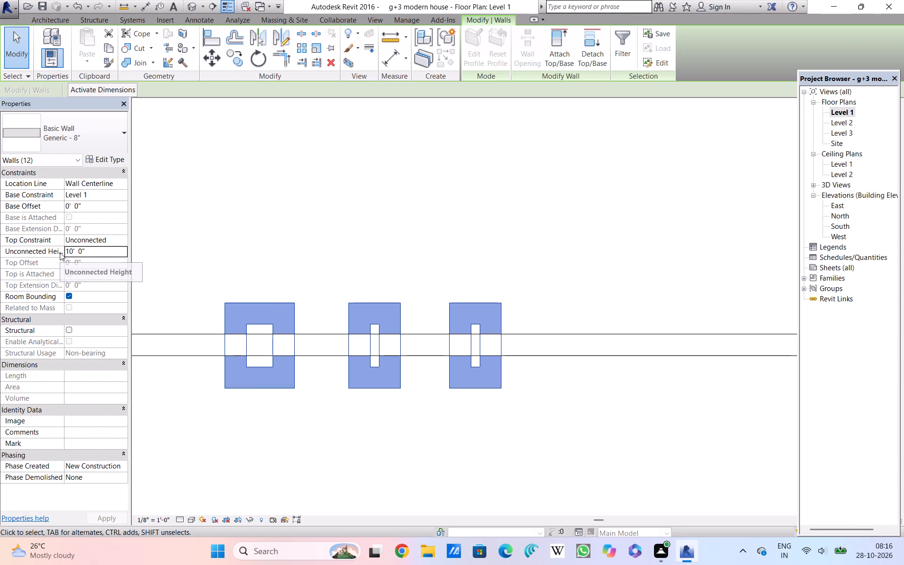
left_click(84, 250)
left_click_drag(84, 250, 46, 250)
key("BackSpace")
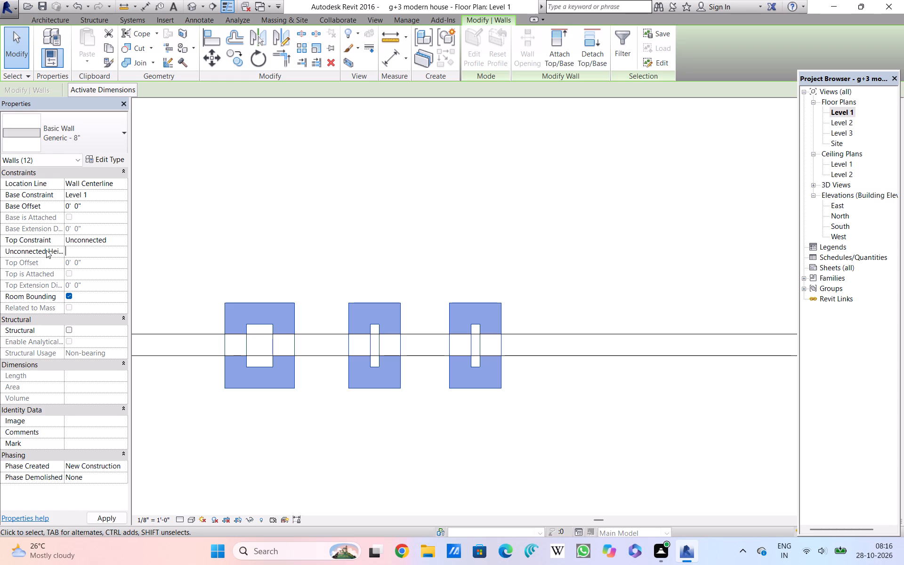
type("7'")
key("Return")
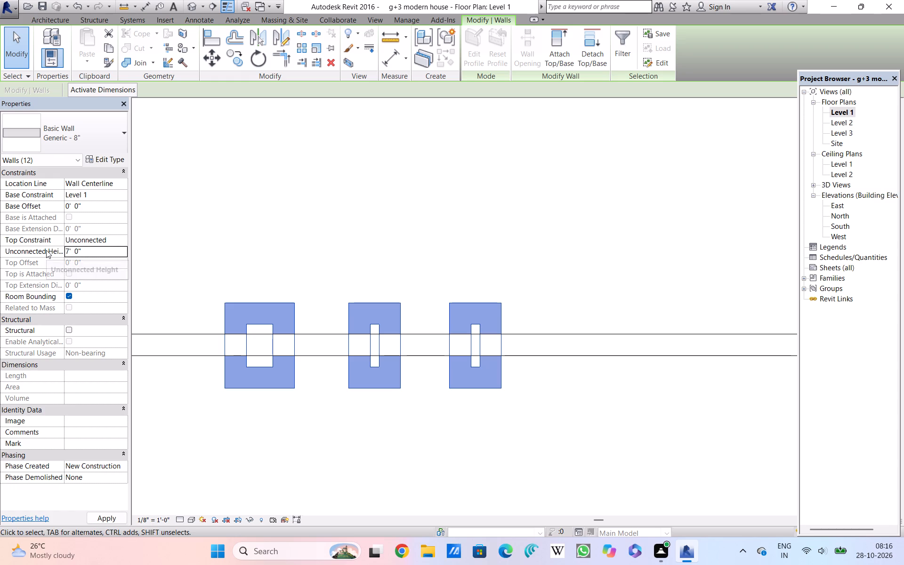
left_click(187, 236)
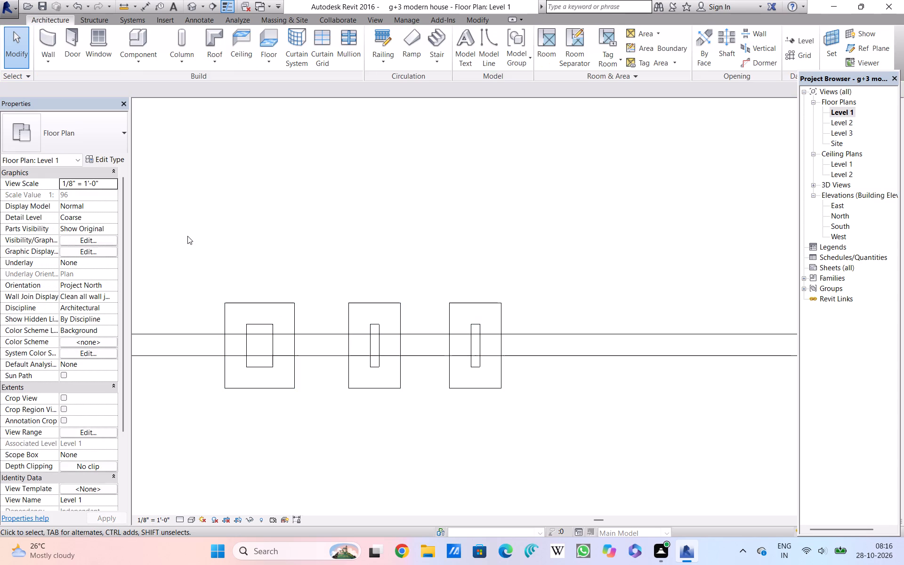
Examine the three piers against the front wall and the house facade in the 3D view.
left_click(189, 7)
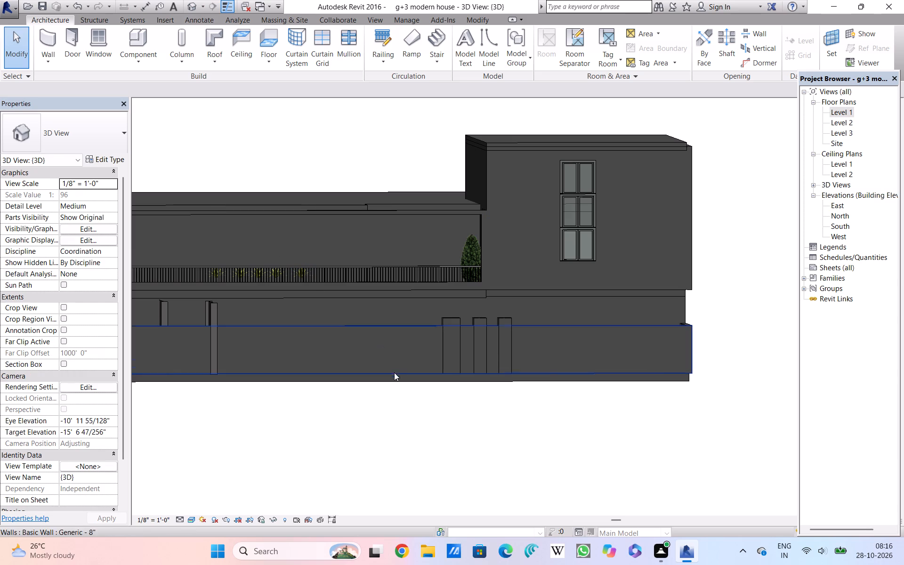
middle_click_drag(385, 381, 454, 397)
scroll(458, 395, "down", 2)
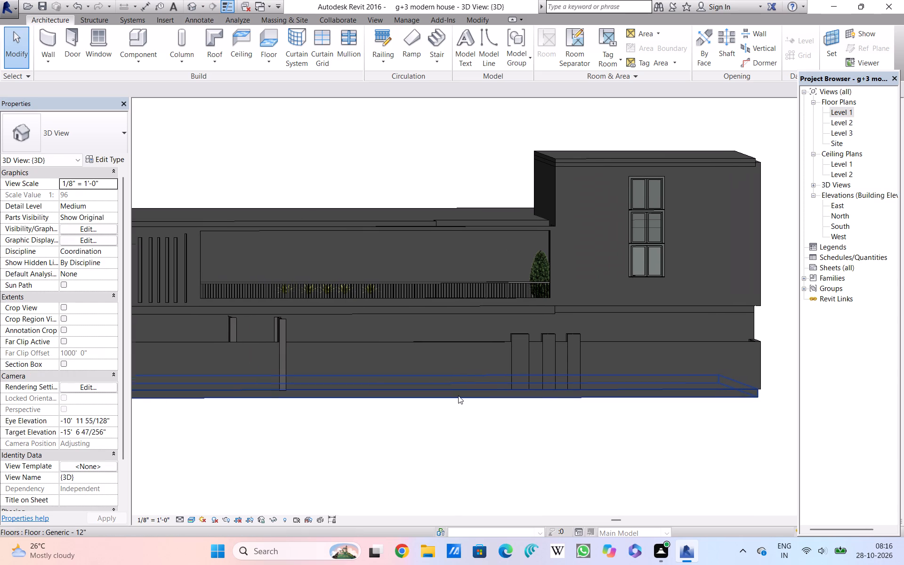
scroll(458, 395, "down", 1)
middle_click_drag(326, 441, 488, 436)
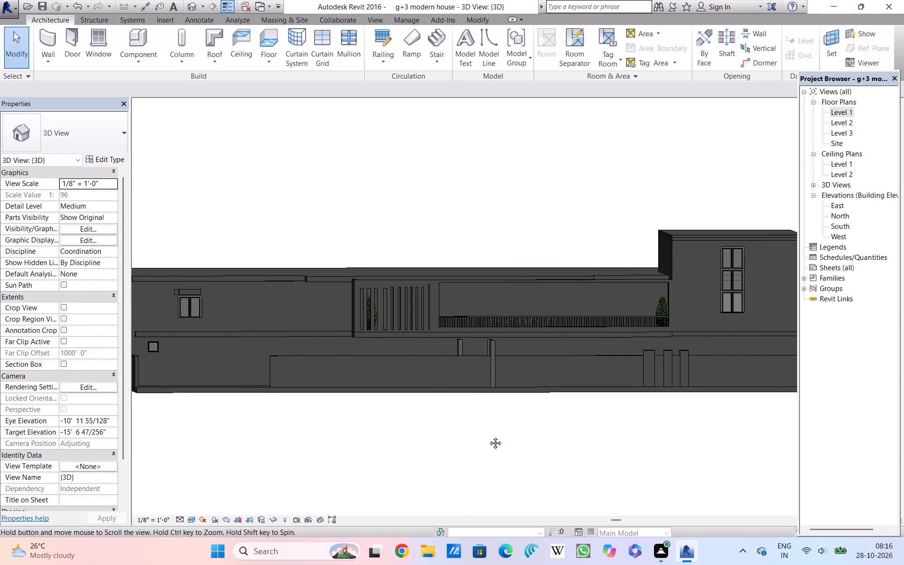
middle_click_drag(488, 436, 492, 436)
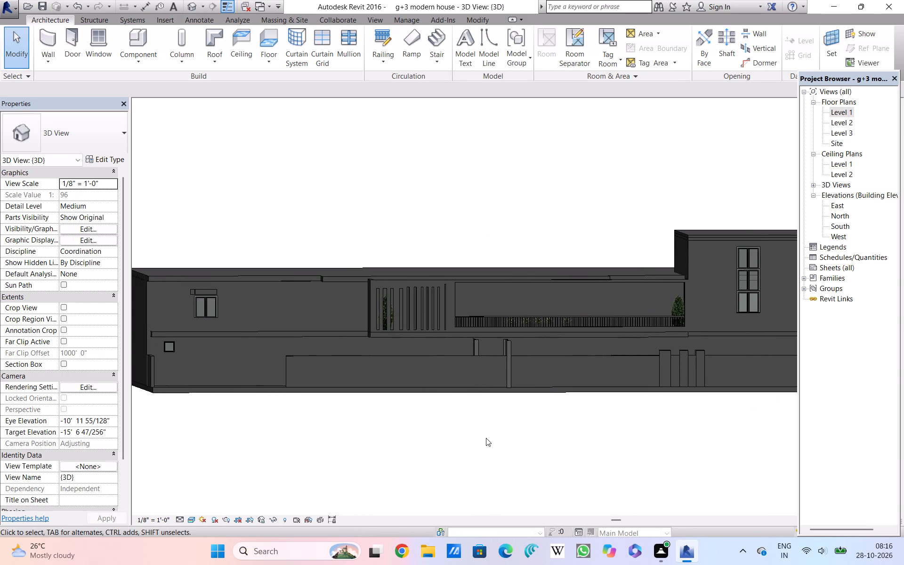
middle_click_drag(485, 435, 427, 450)
scroll(485, 435, "down", 1)
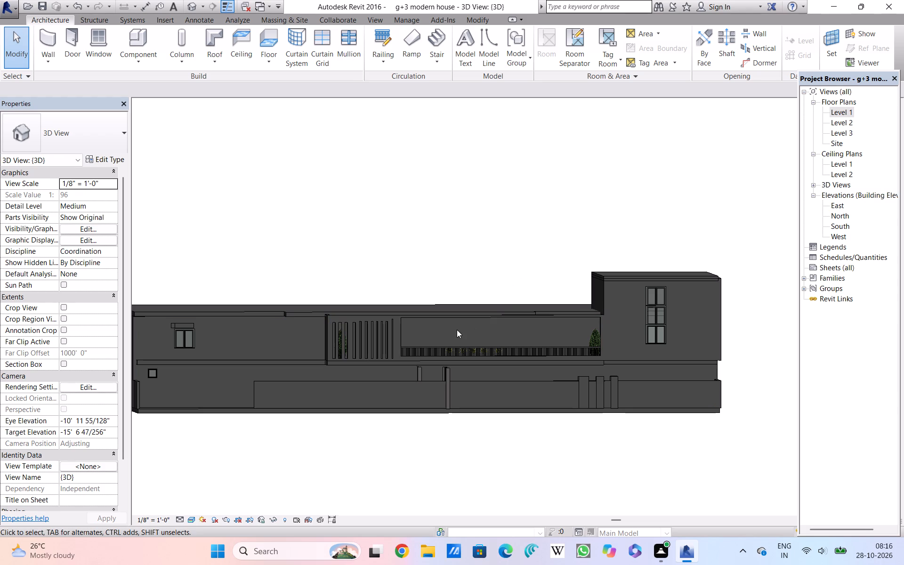
Place a 36" x 84" Single-Flush door in the wall behind the upper-floor balcony railing, beside the tree at its east end.
scroll(457, 330, "up", 3)
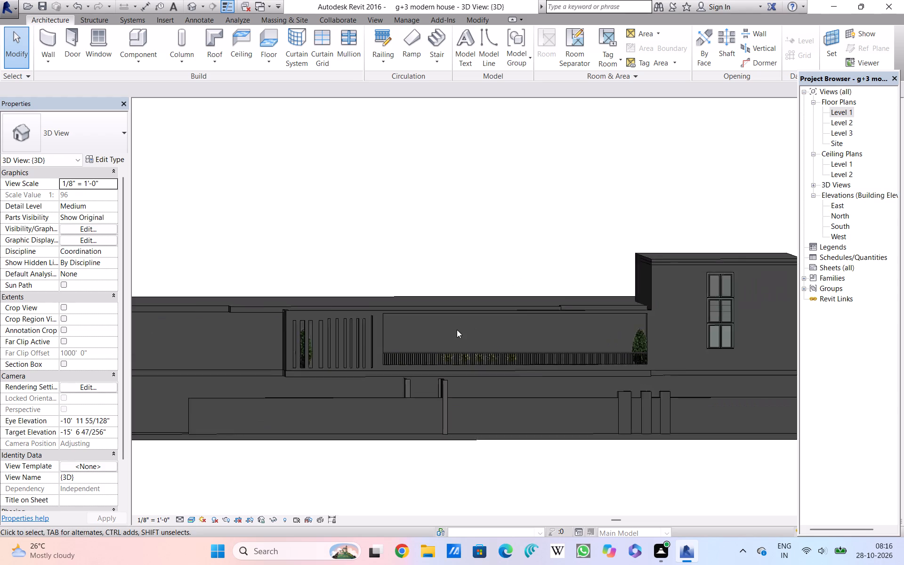
scroll(457, 330, "up", 1)
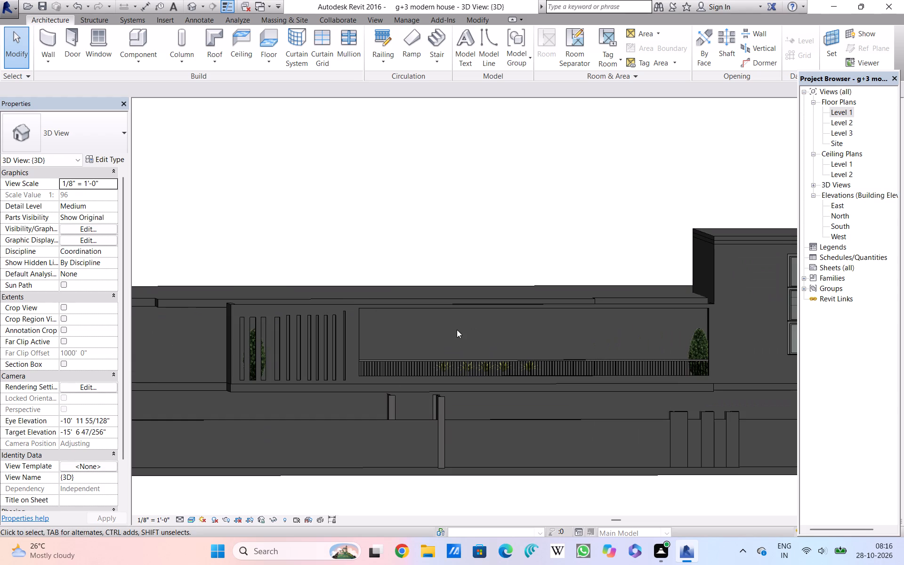
scroll(457, 330, "up", 2)
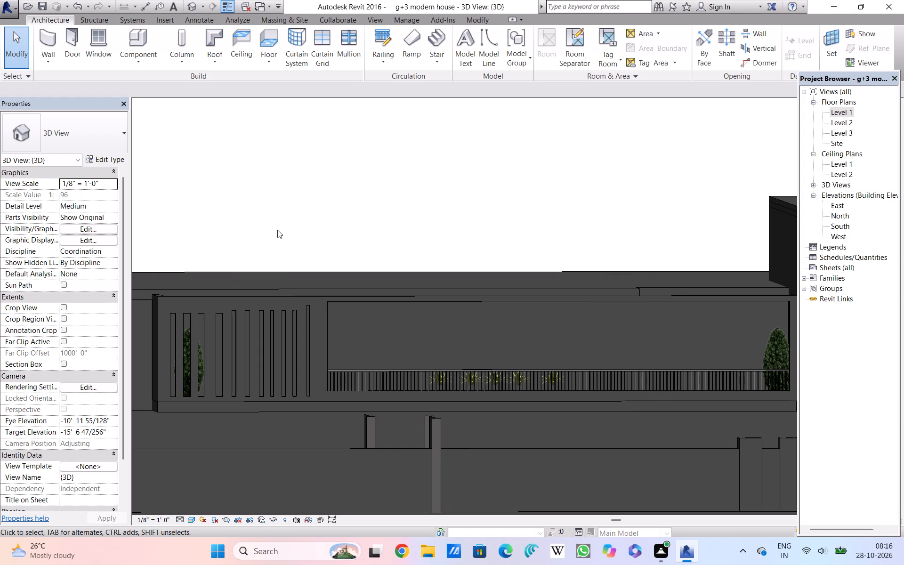
left_click(71, 43)
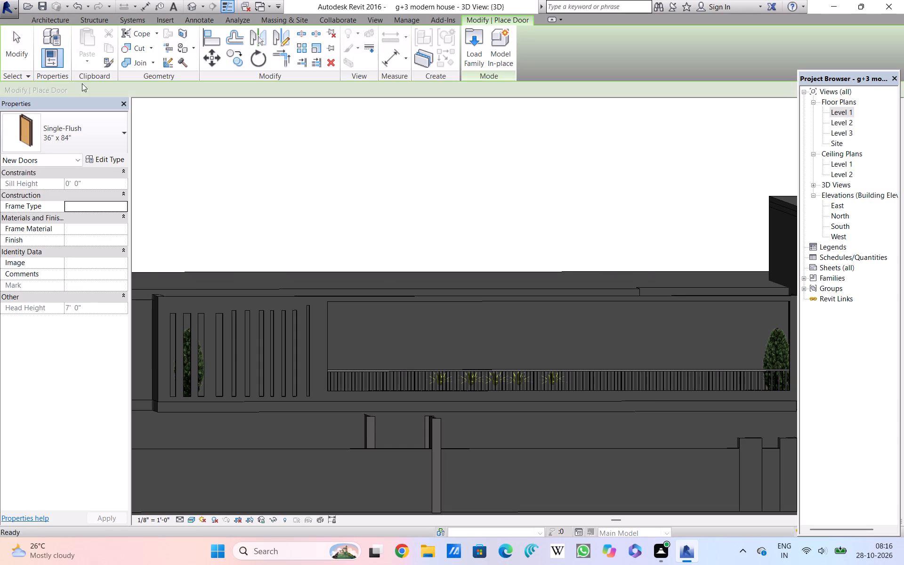
left_click(81, 140)
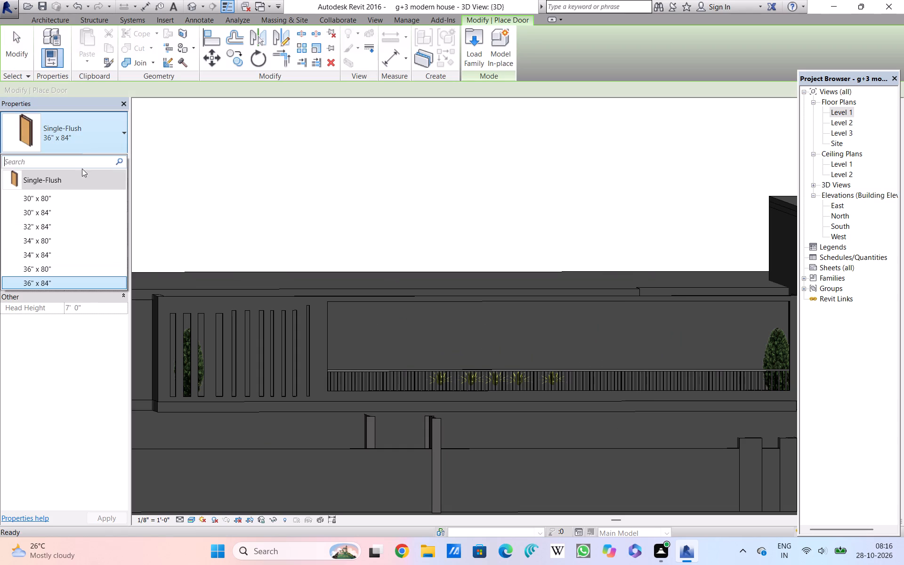
left_click(67, 281)
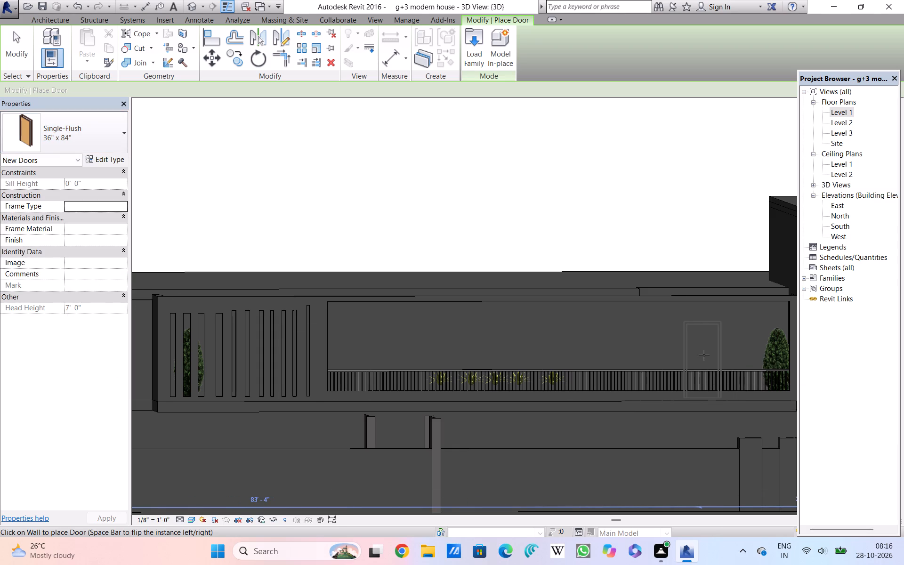
left_click(724, 351)
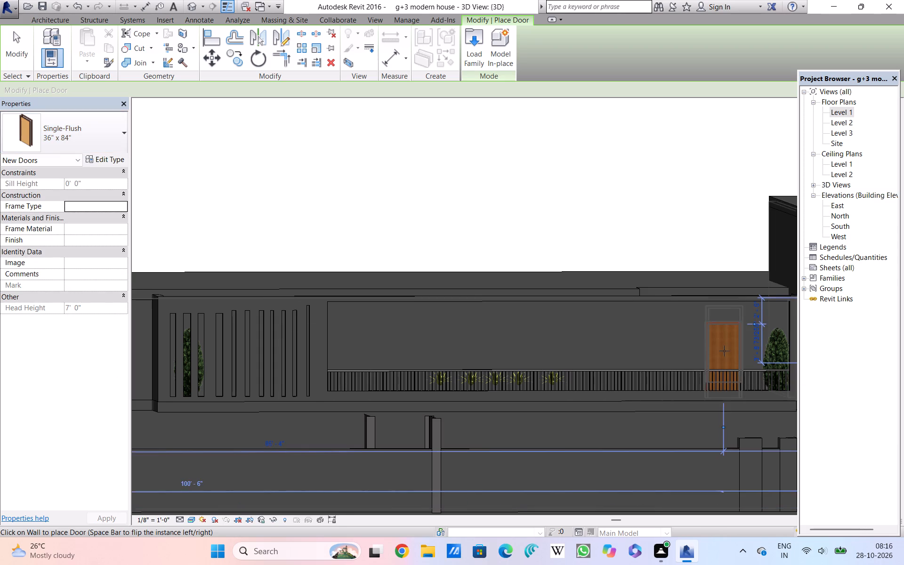
scroll(577, 363, "down", 2)
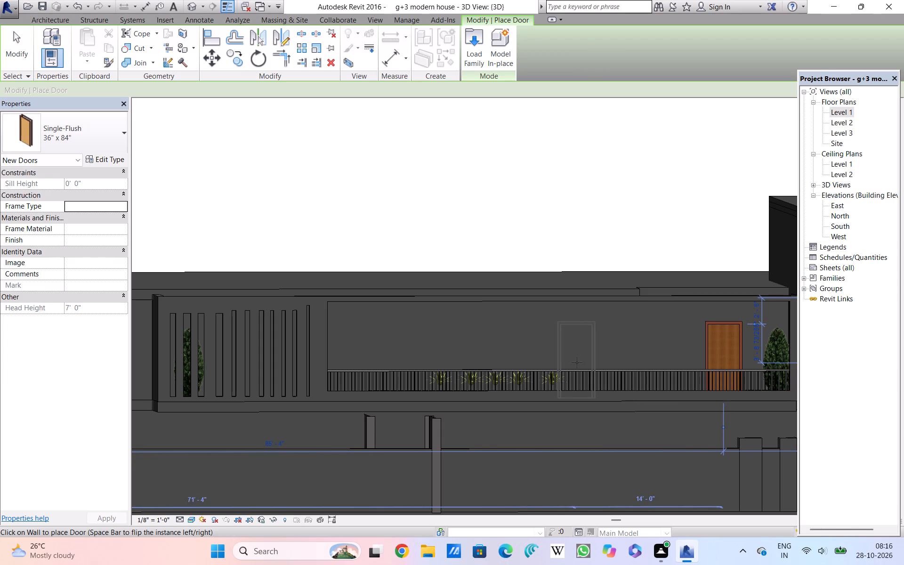
middle_click_drag(577, 363, 408, 344)
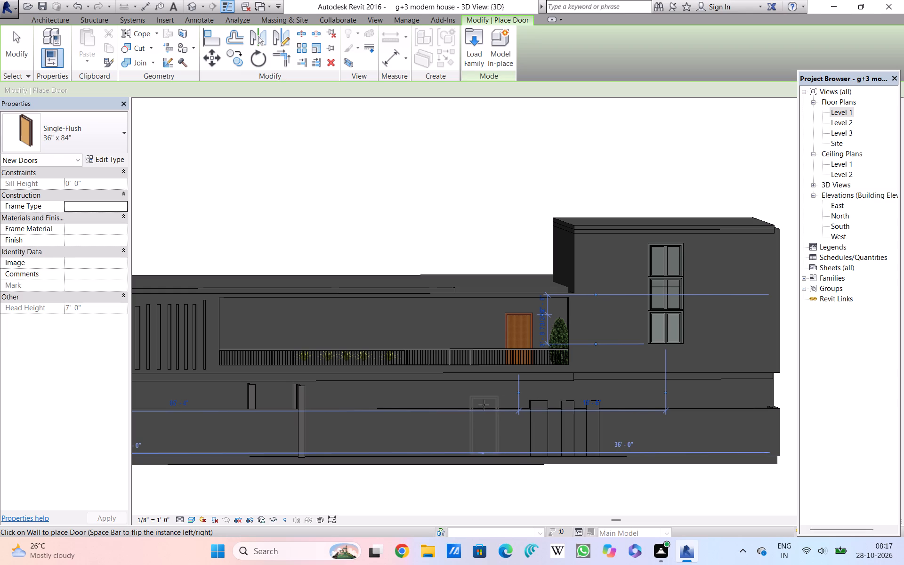
Place a 36" x 84" Single-Flush door in the ground-floor house wall behind the front wall, just west of the three piers.
left_click(479, 402)
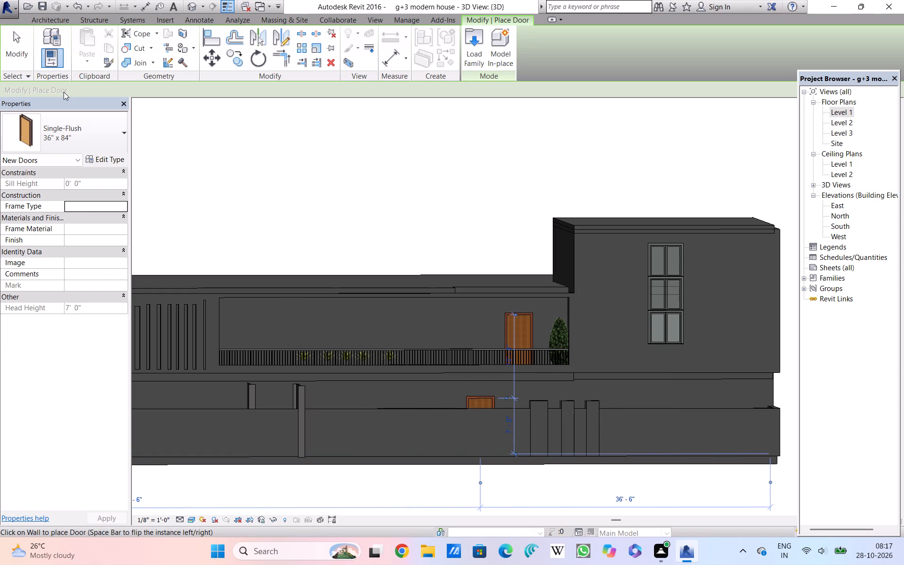
Place a 48" x 48" Casement Dbl with Trim window in the upper-floor balcony wall, about 12'-0" west of the door.
left_click(35, 21)
left_click(89, 35)
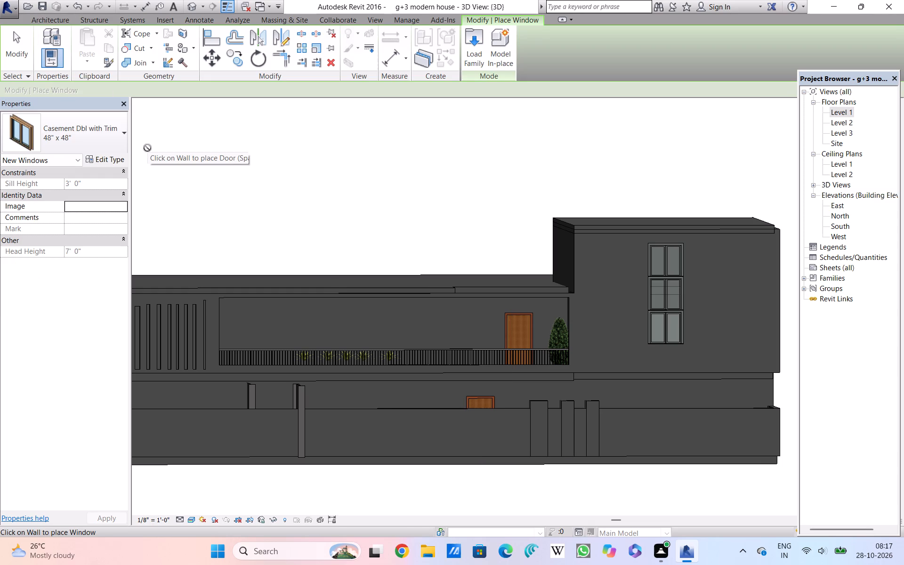
left_click(116, 136)
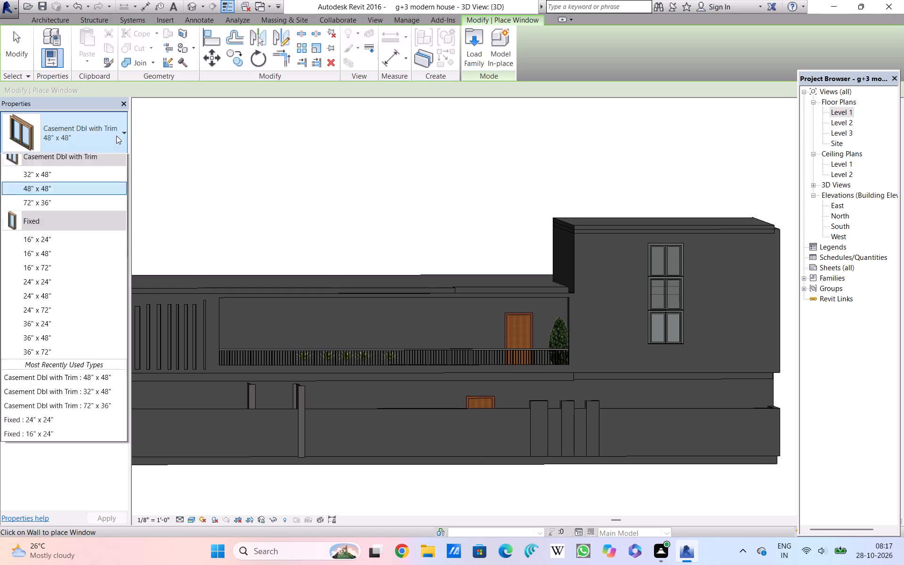
left_click(76, 224)
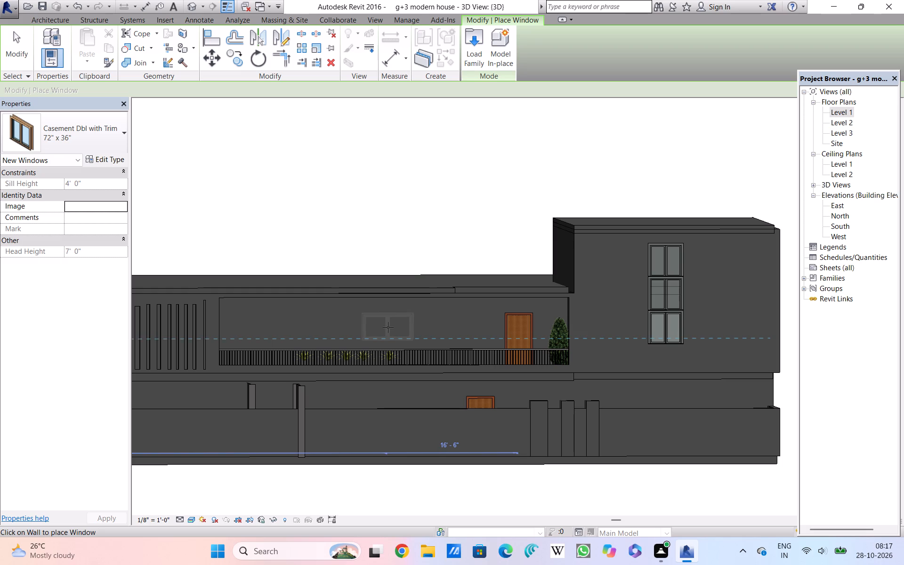
left_click(72, 124)
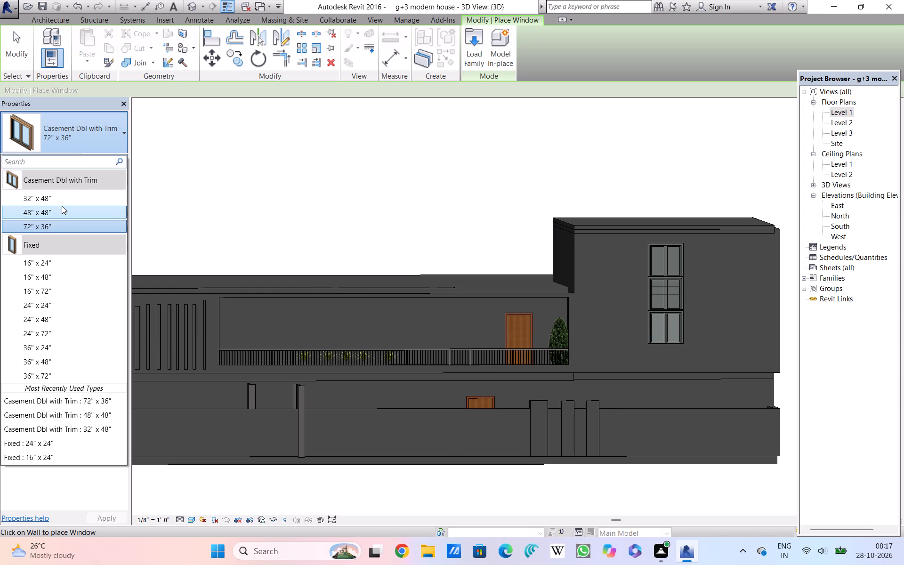
left_click(62, 206)
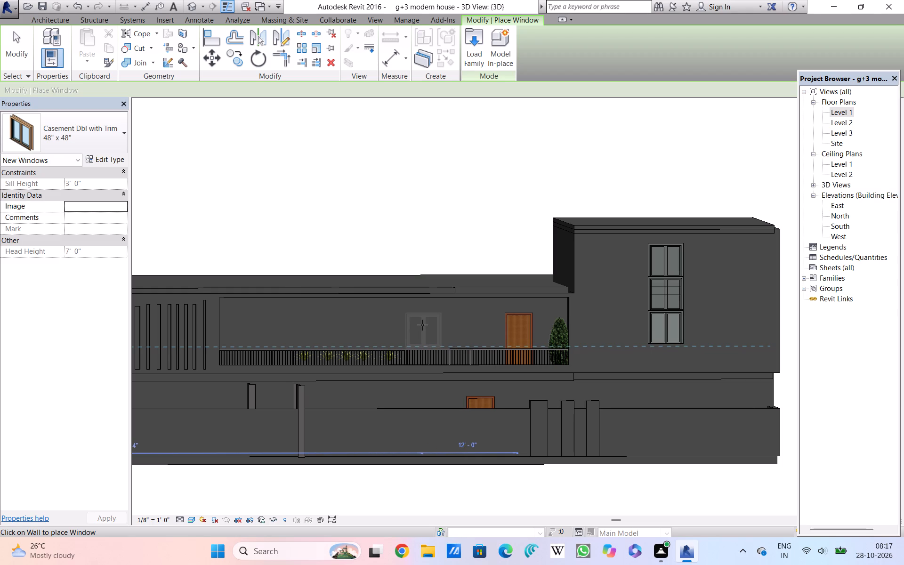
left_click(422, 325)
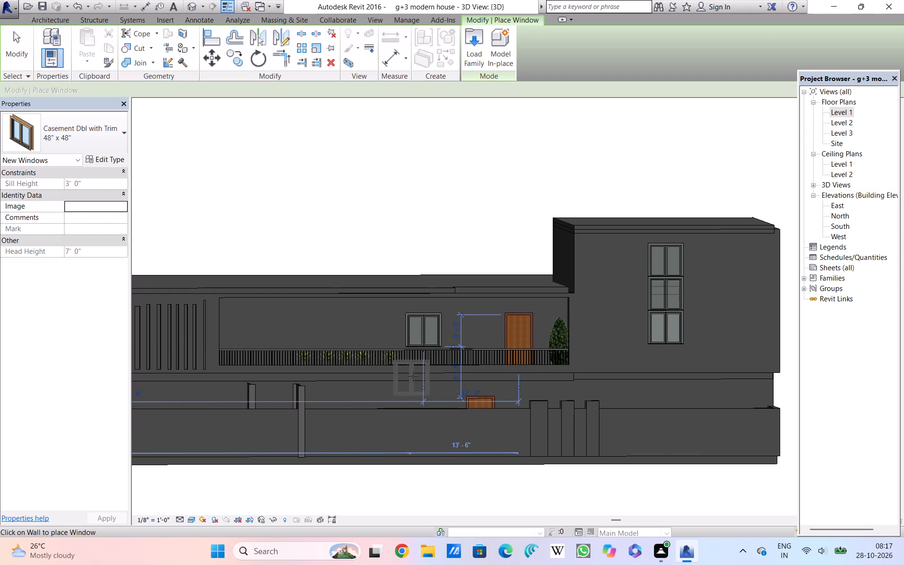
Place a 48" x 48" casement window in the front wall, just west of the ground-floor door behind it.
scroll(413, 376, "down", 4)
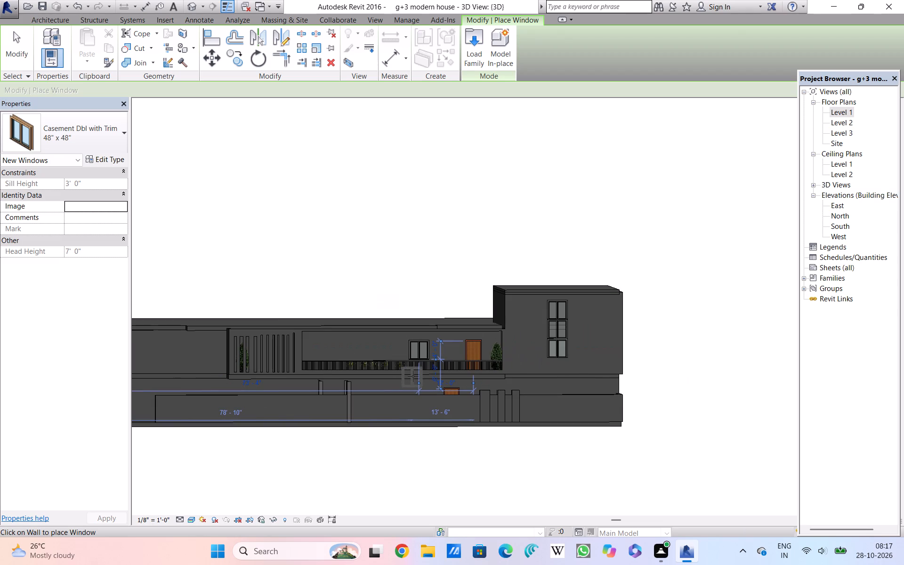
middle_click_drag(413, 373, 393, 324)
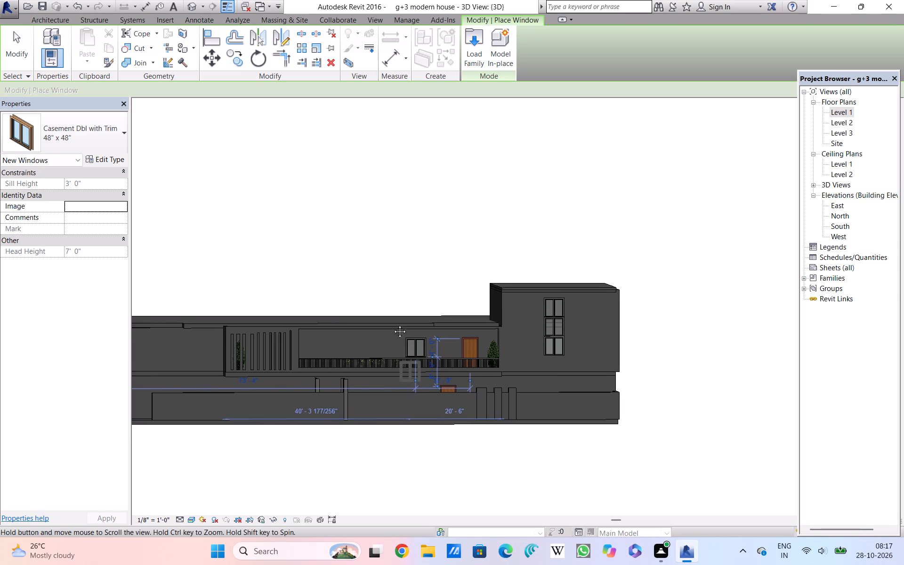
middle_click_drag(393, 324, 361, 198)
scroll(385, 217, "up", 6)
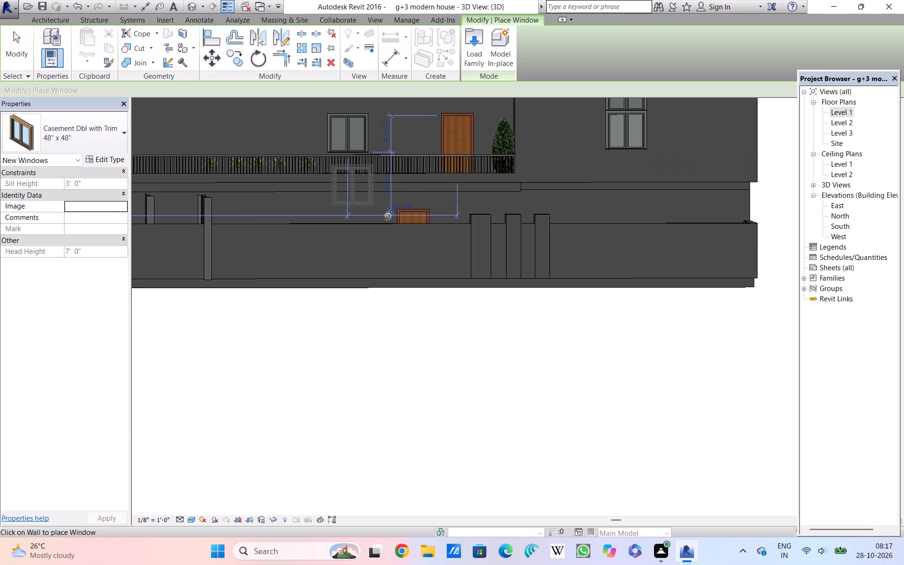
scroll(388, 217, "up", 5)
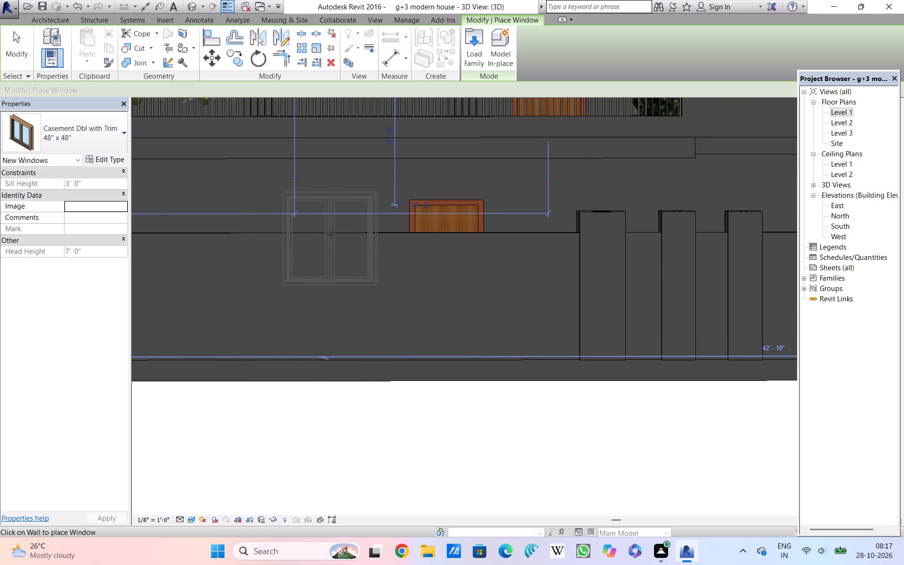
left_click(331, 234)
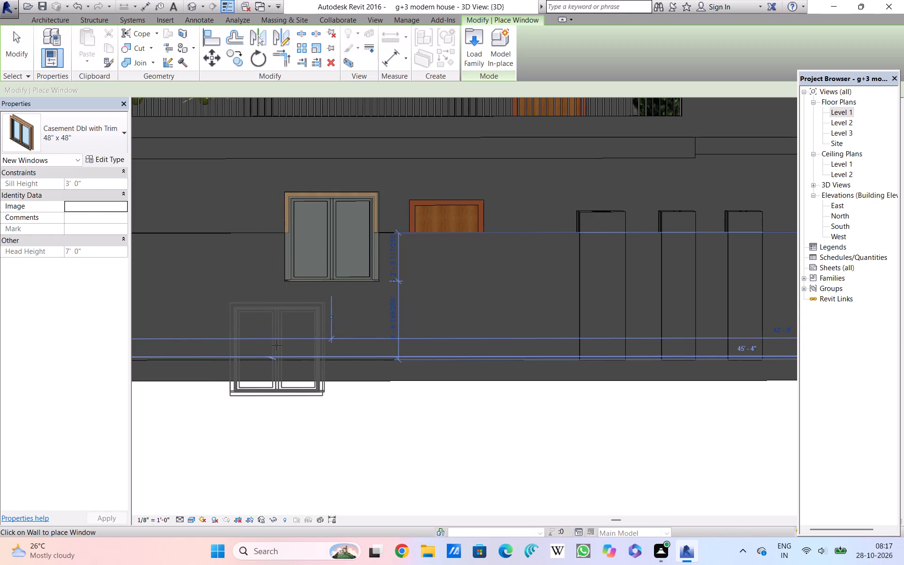
Place a 48" x 48" casement window in the ground-floor house wall behind the front wall, about 4'-6" west of the door.
middle_click_drag(276, 345, 285, 385, "shift")
scroll(276, 345, "down", 1, "shift")
scroll(314, 342, "down", 1)
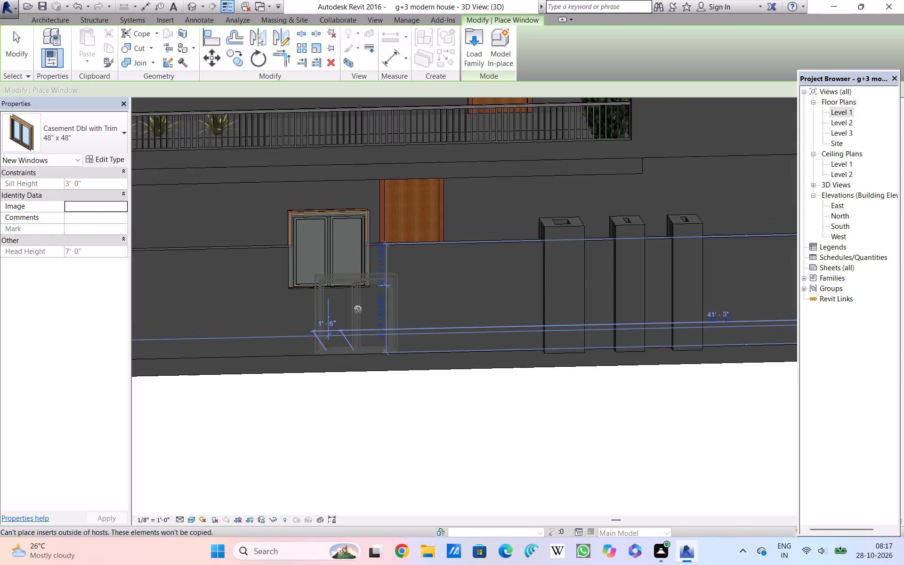
middle_click_drag(385, 234, 373, 330, "shift")
scroll(385, 234, "down", 1, "shift")
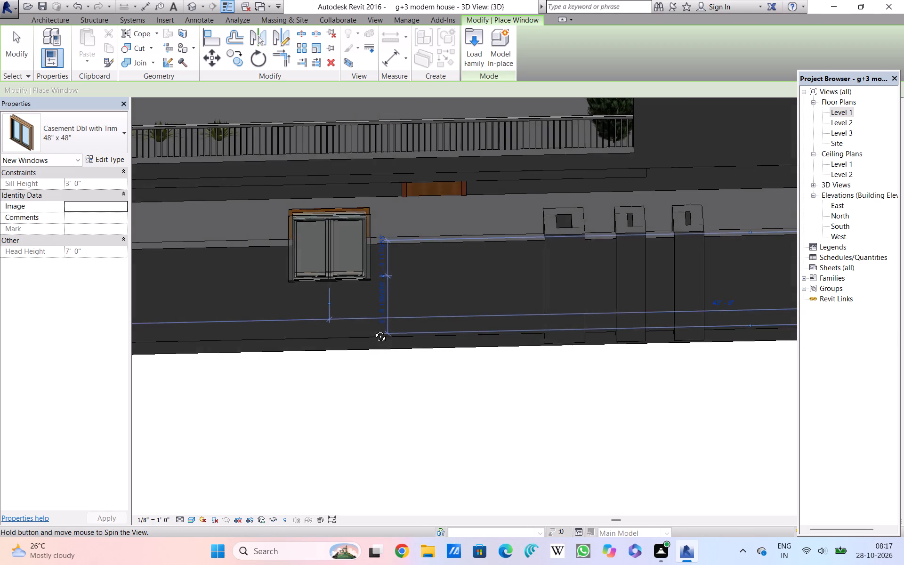
middle_click_drag(373, 330, 370, 349, "shift")
middle_click_drag(368, 337, 368, 286, "shift")
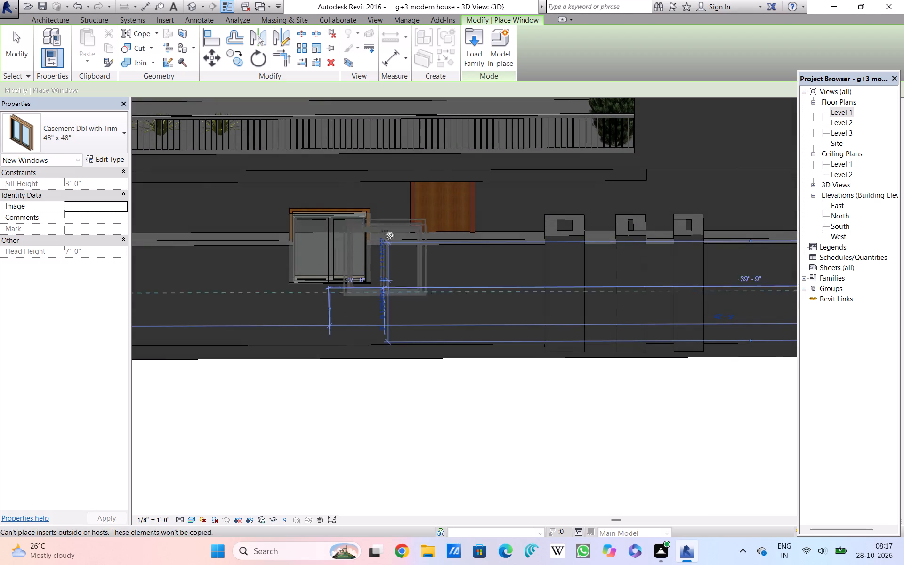
left_click(356, 206)
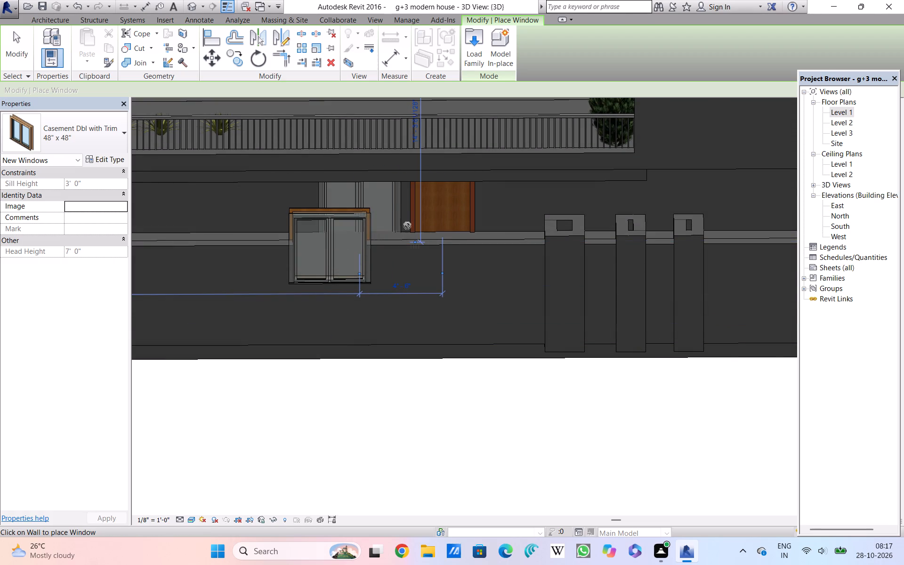
scroll(429, 269, "down", 6)
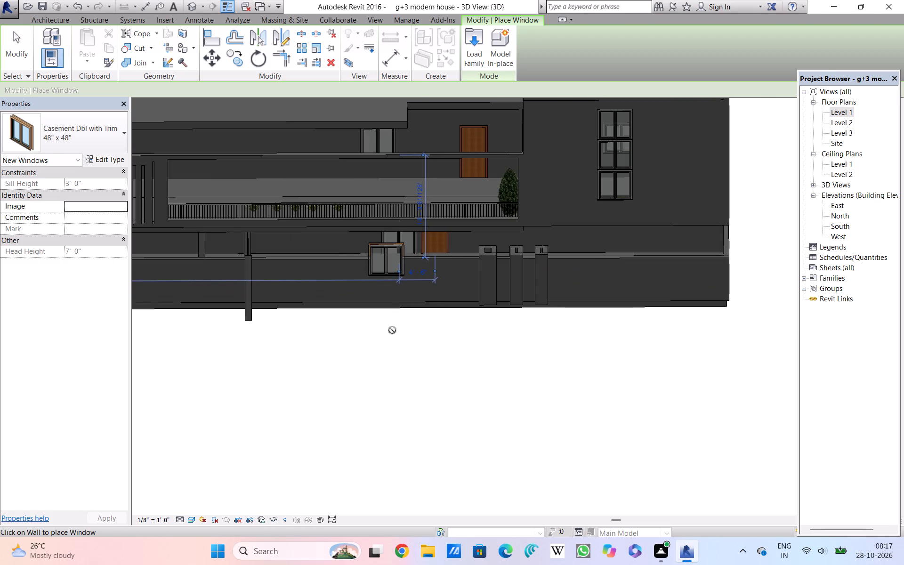
key("Escape")
key("Escape")
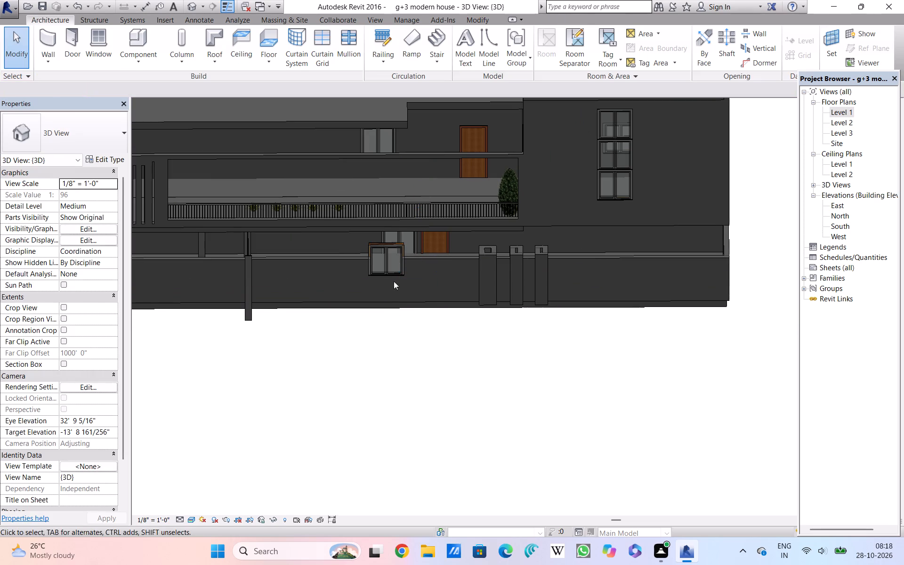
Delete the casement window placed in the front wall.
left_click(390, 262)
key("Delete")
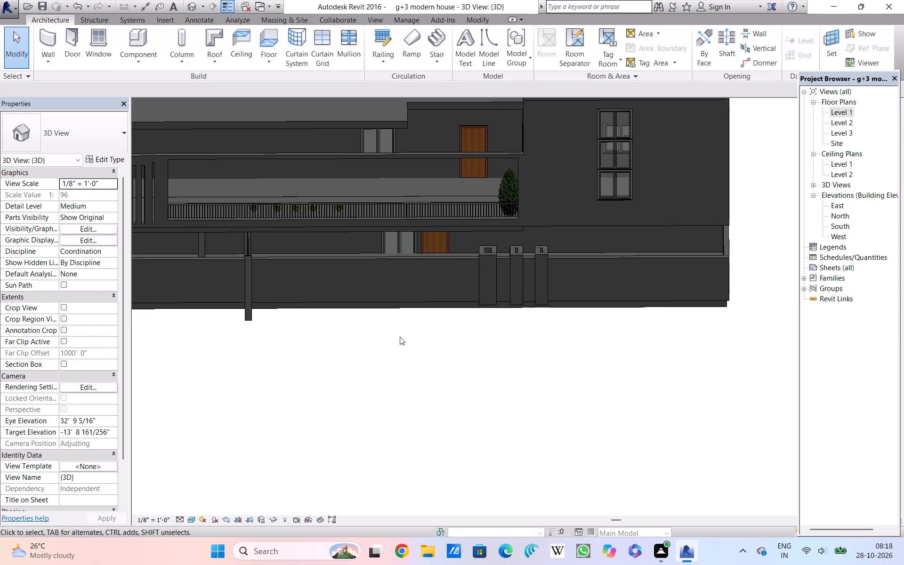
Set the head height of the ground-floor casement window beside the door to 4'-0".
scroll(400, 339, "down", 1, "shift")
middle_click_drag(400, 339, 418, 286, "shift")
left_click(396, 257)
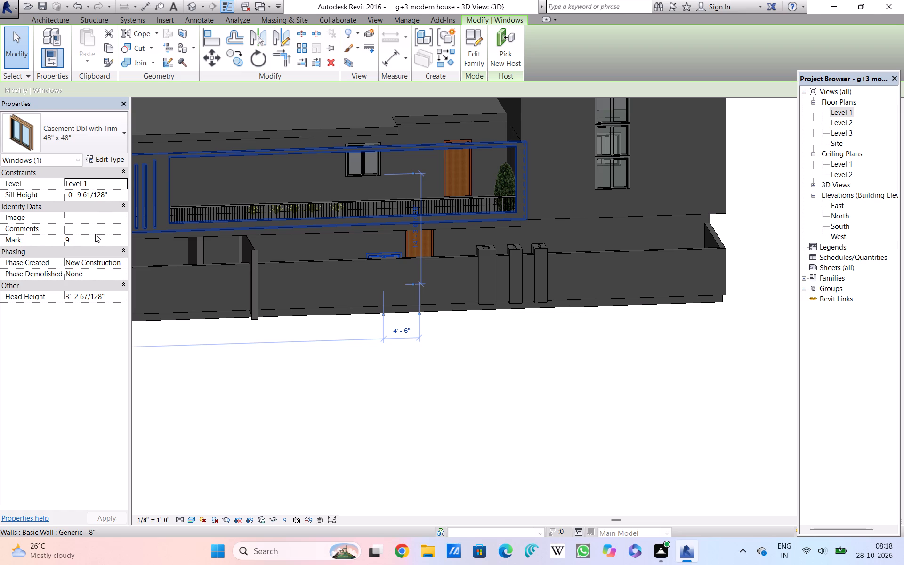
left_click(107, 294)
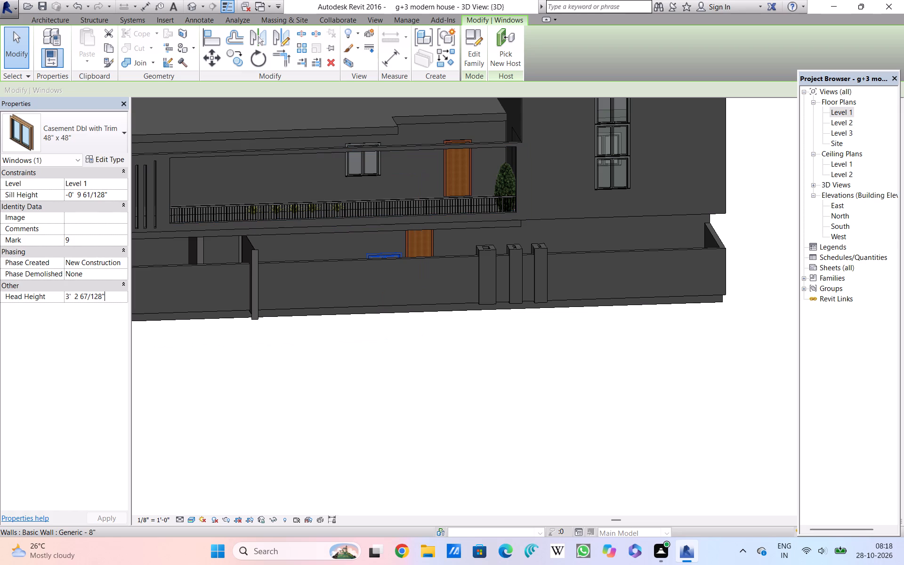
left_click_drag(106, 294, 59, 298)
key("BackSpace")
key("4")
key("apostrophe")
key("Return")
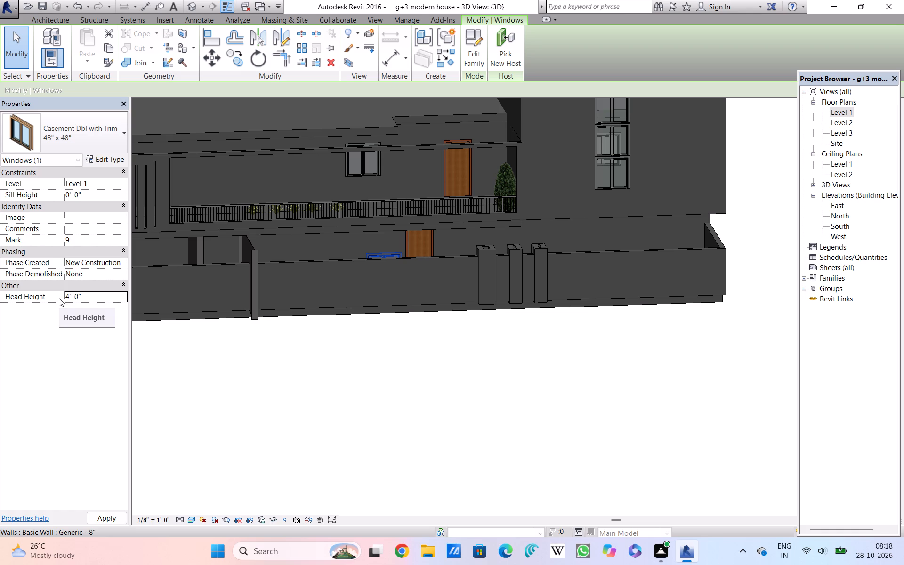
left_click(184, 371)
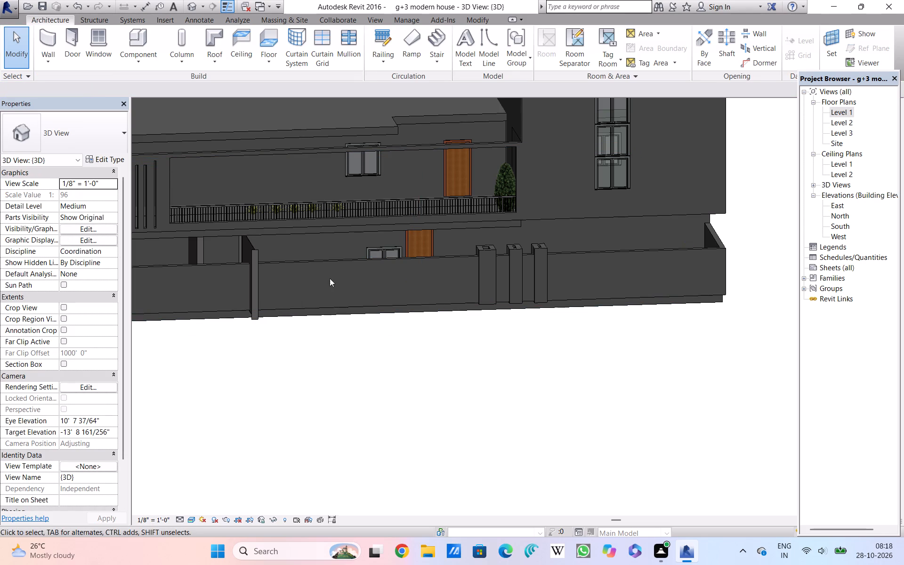
Set the head height of the ground-floor casement window beside the door to 6'-0".
left_click(372, 250)
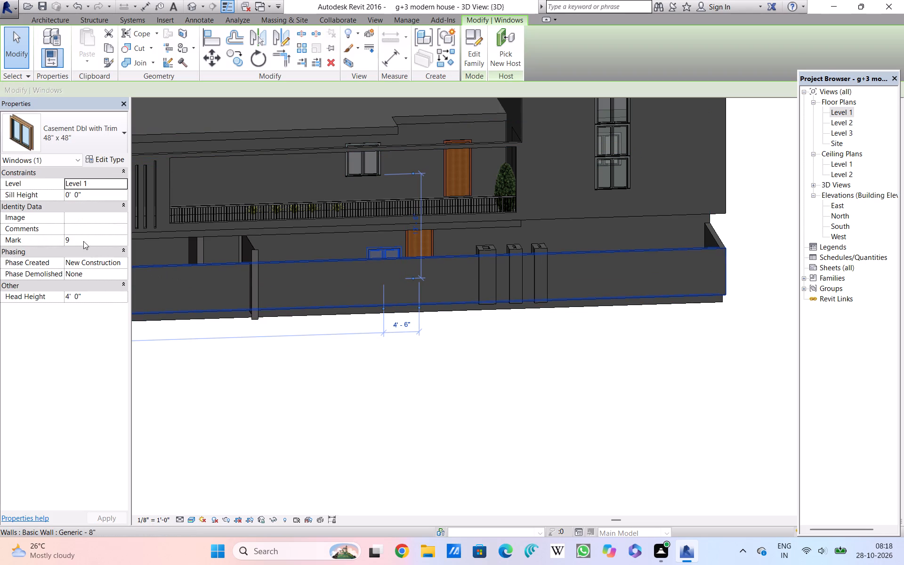
left_click(90, 299)
left_click_drag(90, 298, 60, 298)
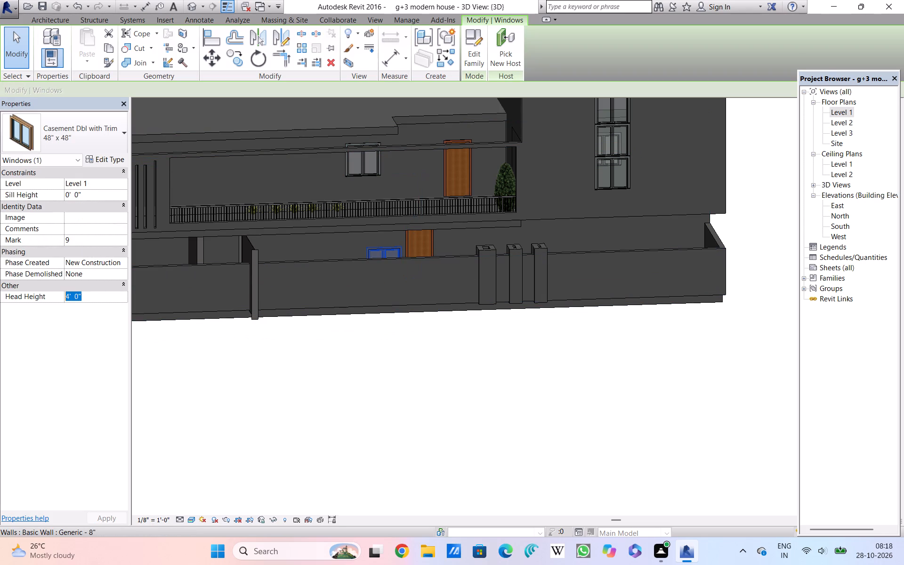
left_click_drag(60, 298, 48, 298)
key("BackSpace")
type("6'")
key("Return")
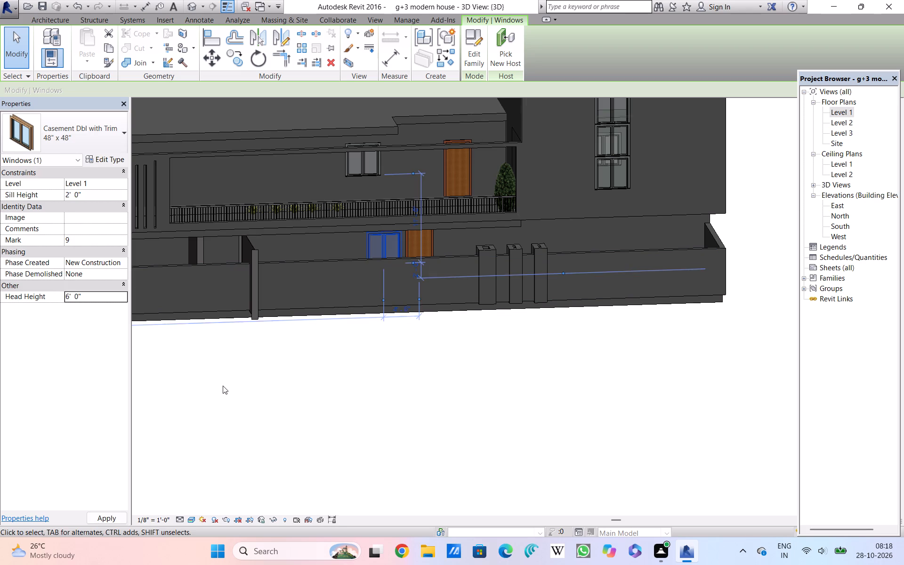
left_click(225, 386)
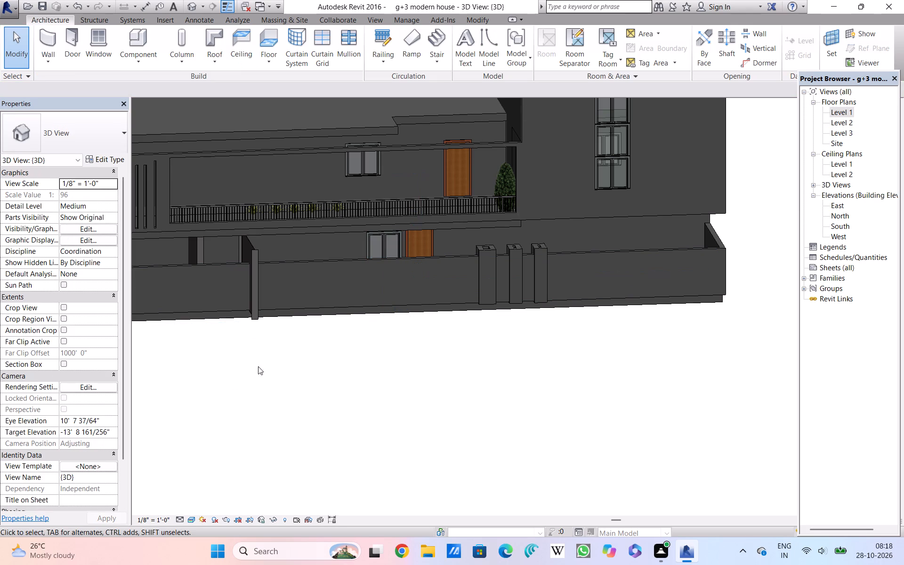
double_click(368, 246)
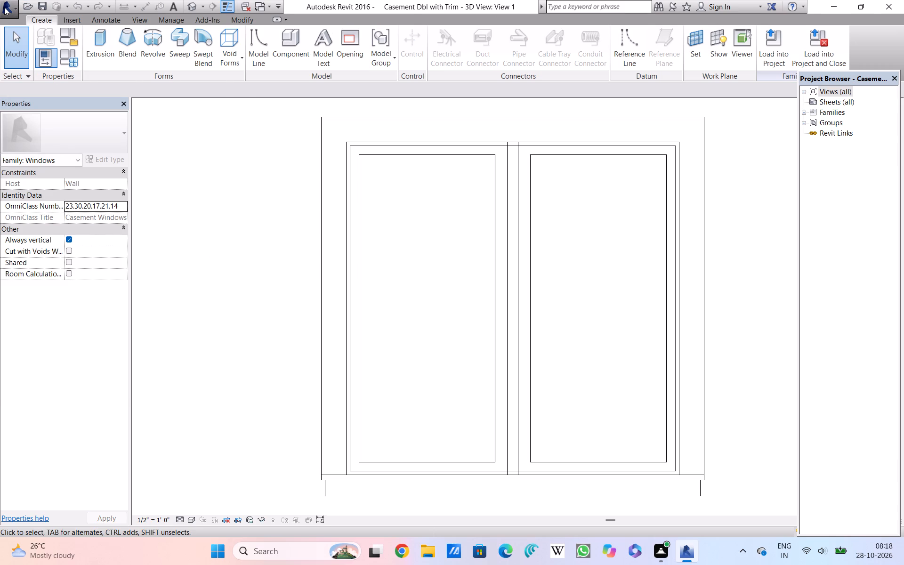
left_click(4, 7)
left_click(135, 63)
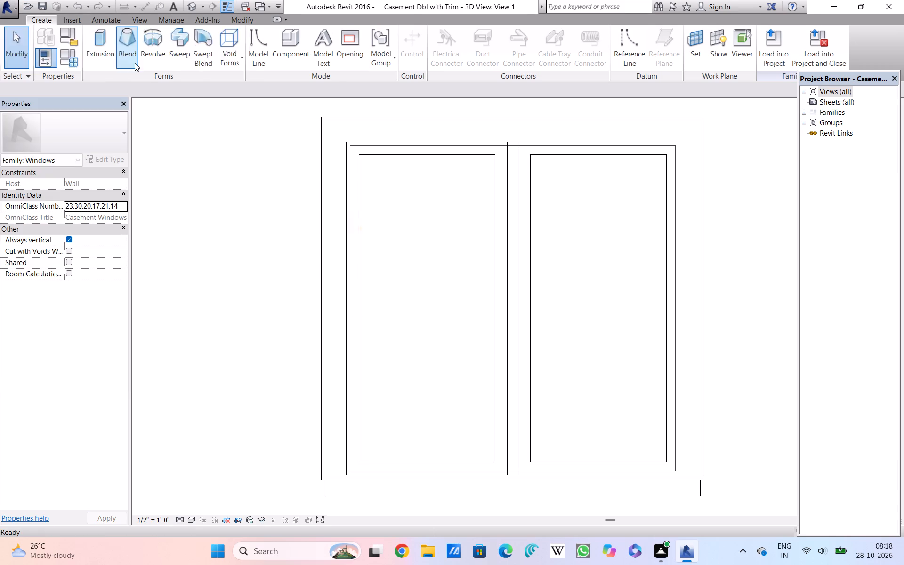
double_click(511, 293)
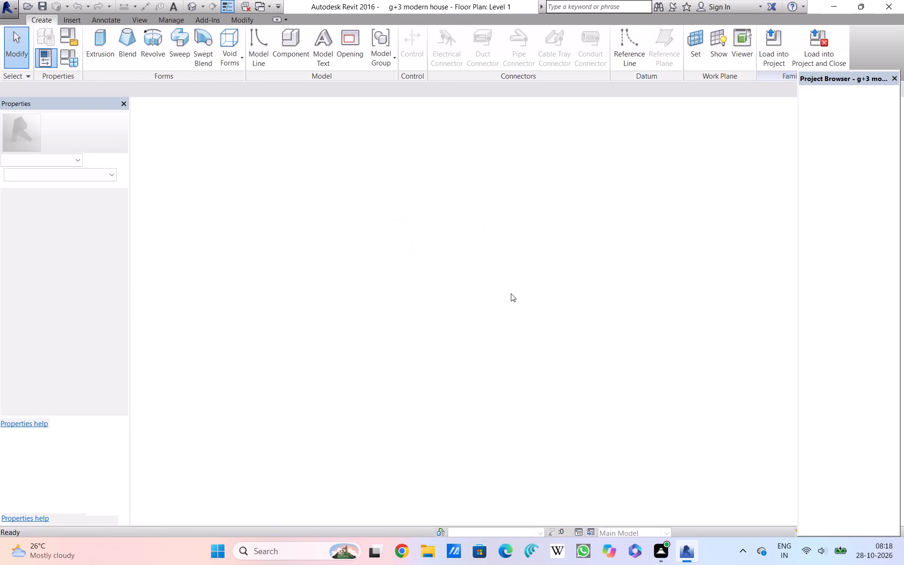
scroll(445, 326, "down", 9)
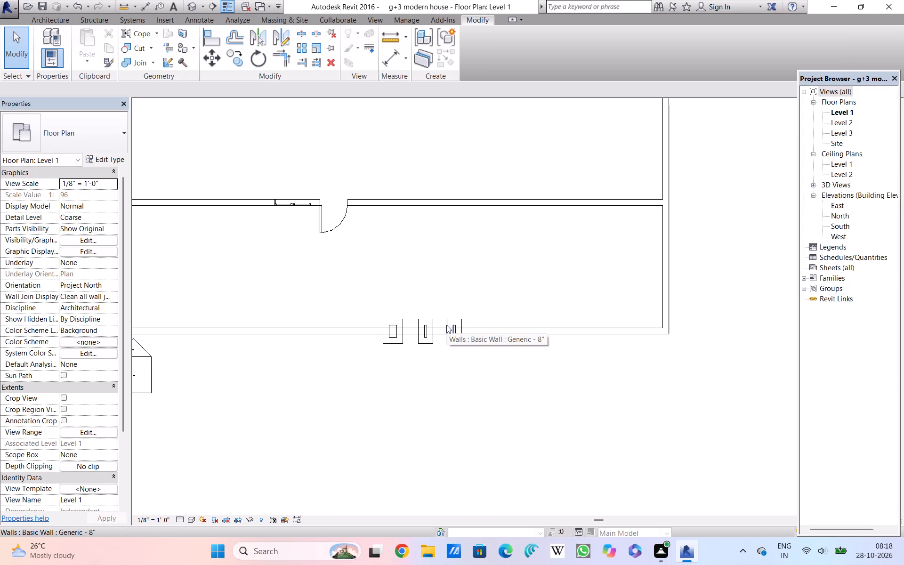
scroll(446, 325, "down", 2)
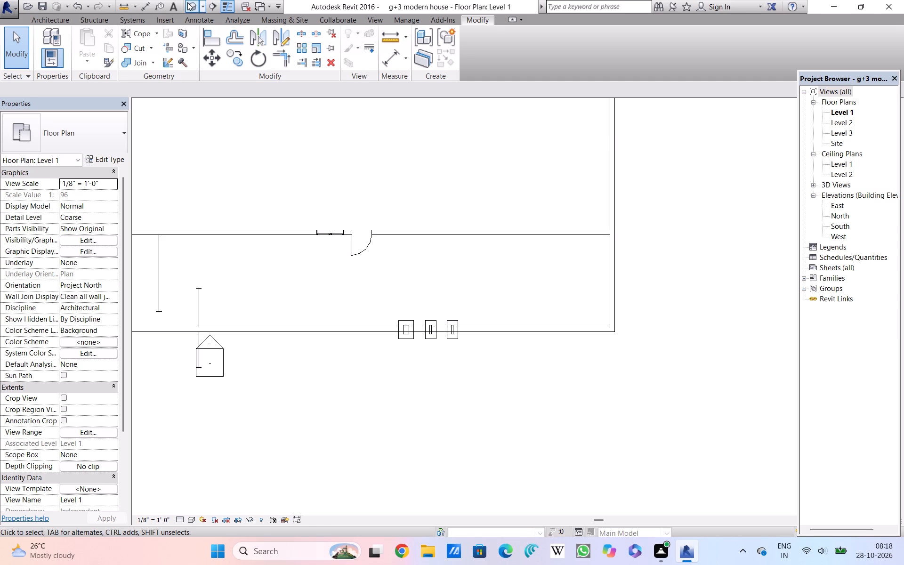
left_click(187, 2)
Set the head height of the ground-floor casement window beside the door to 5'-0".
left_click(387, 245)
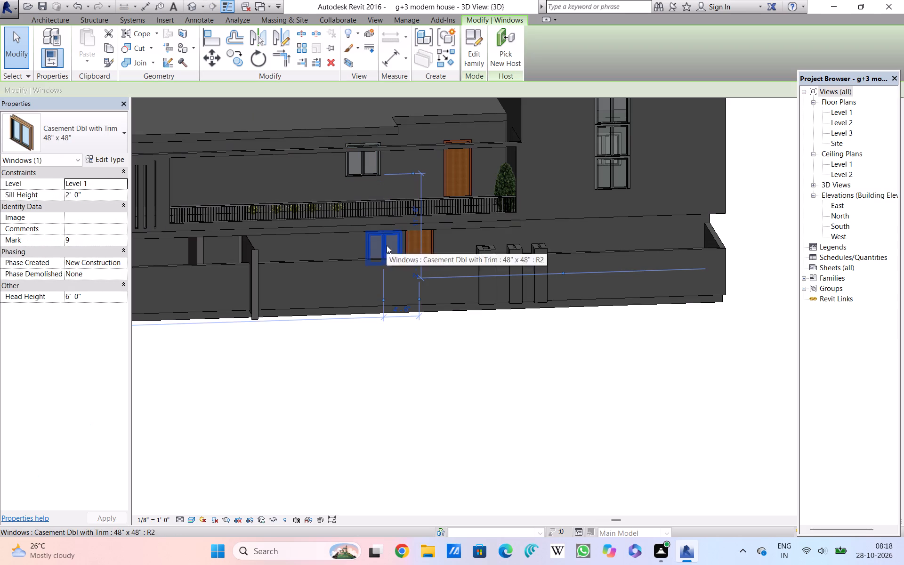
left_click(87, 294)
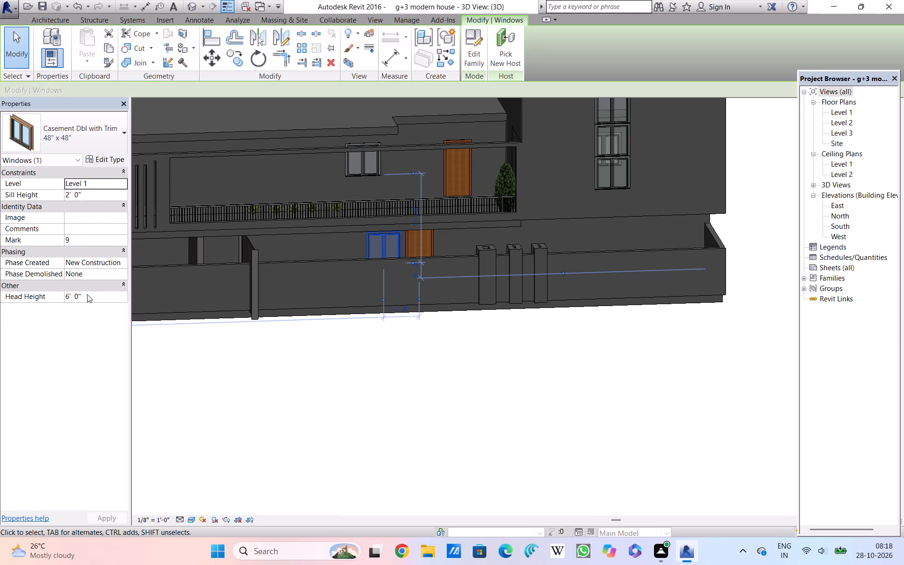
left_click_drag(85, 294, 80, 295)
double_click(80, 295)
left_click_drag(80, 295, 65, 298)
key("BackSpace")
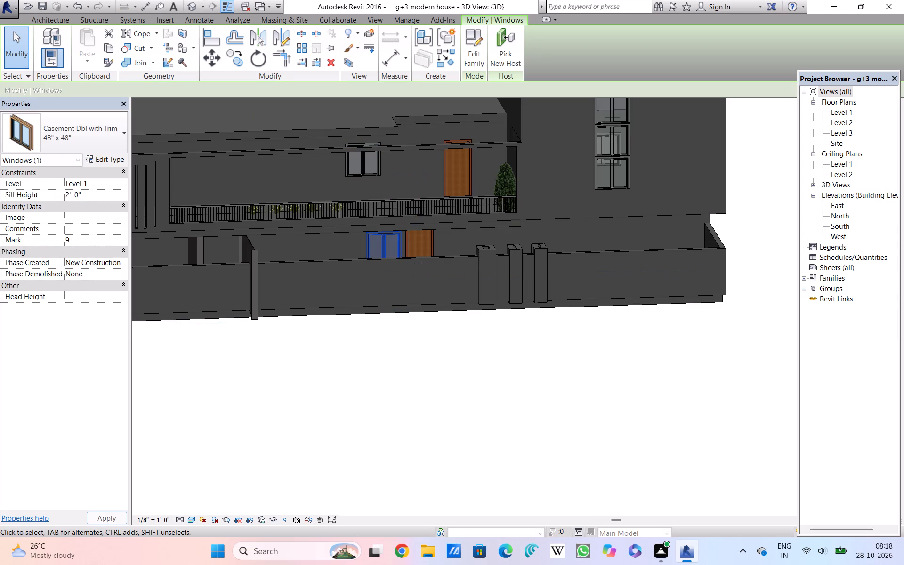
key("5")
key("apostrophe")
key("Return")
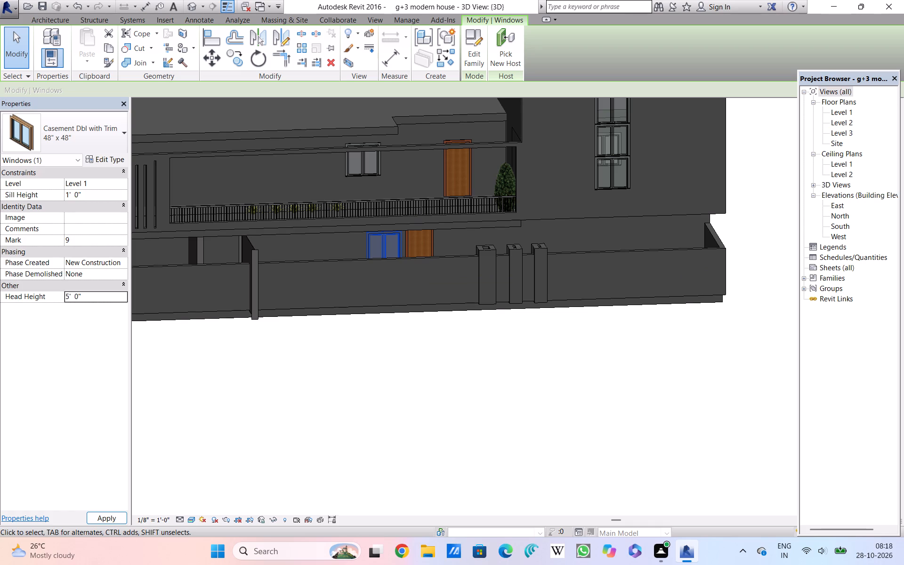
left_click(275, 346)
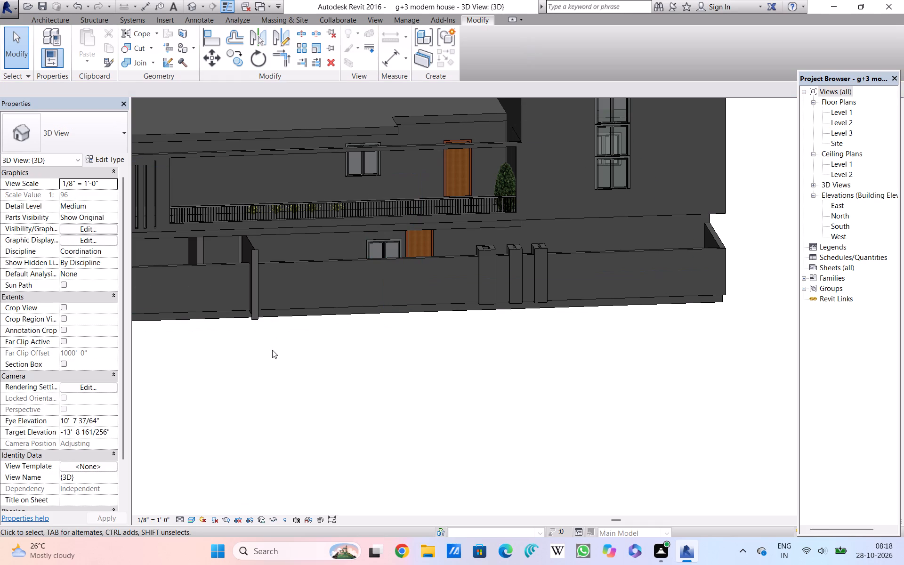
Change the sash material of the 48" x 48" Casement Dbl with Trim type to Sash, using the ground-floor and balcony windows.
scroll(272, 350, "down", 2)
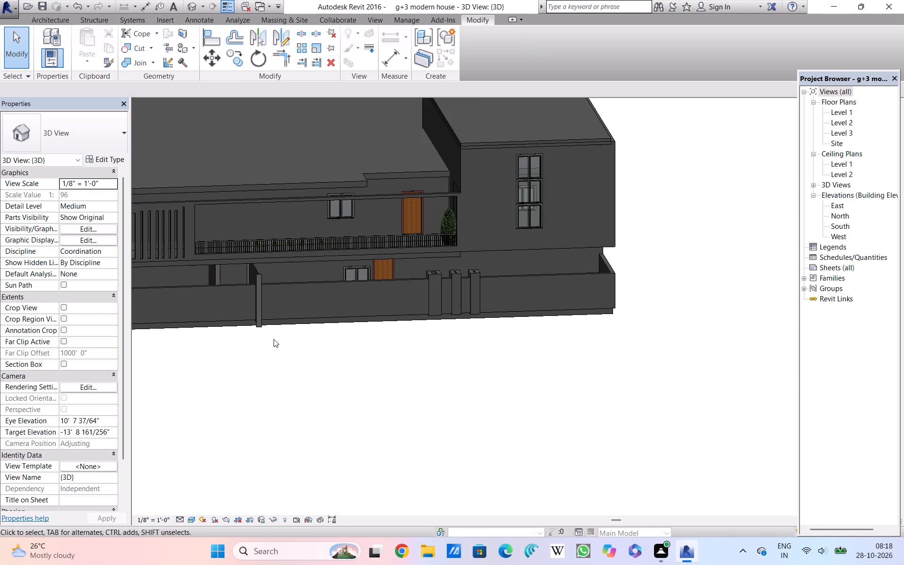
middle_click_drag(276, 336, 404, 337)
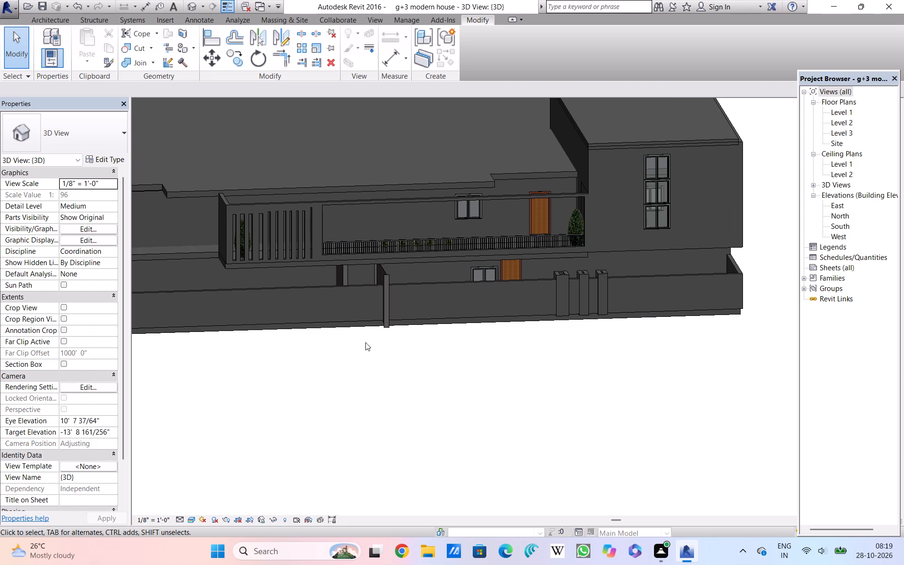
left_click(490, 273)
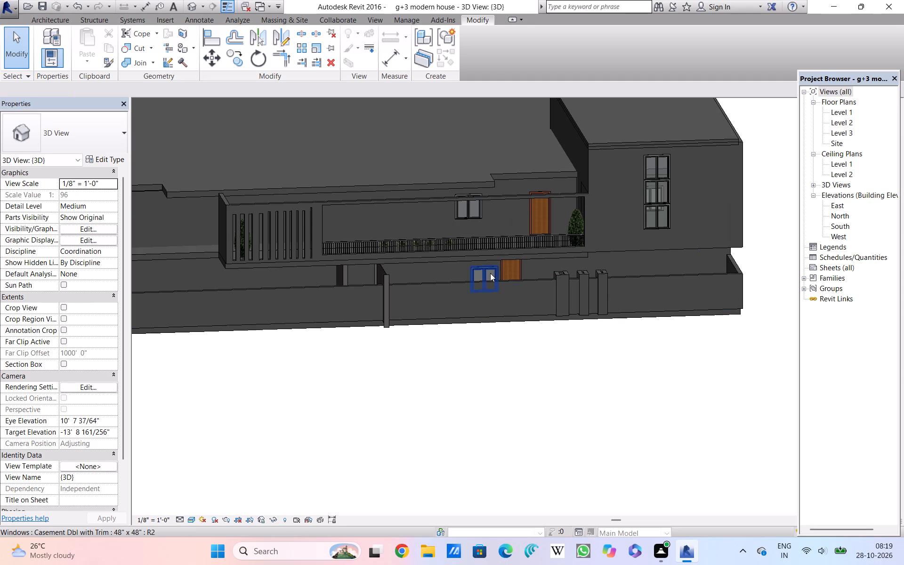
left_click(460, 216, "ctrl")
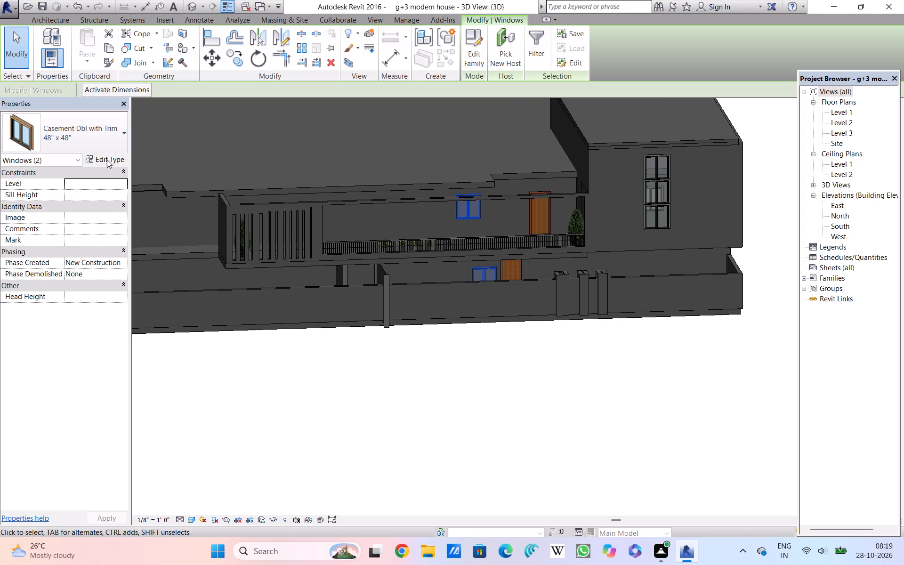
left_click(107, 160)
double_click(460, 266)
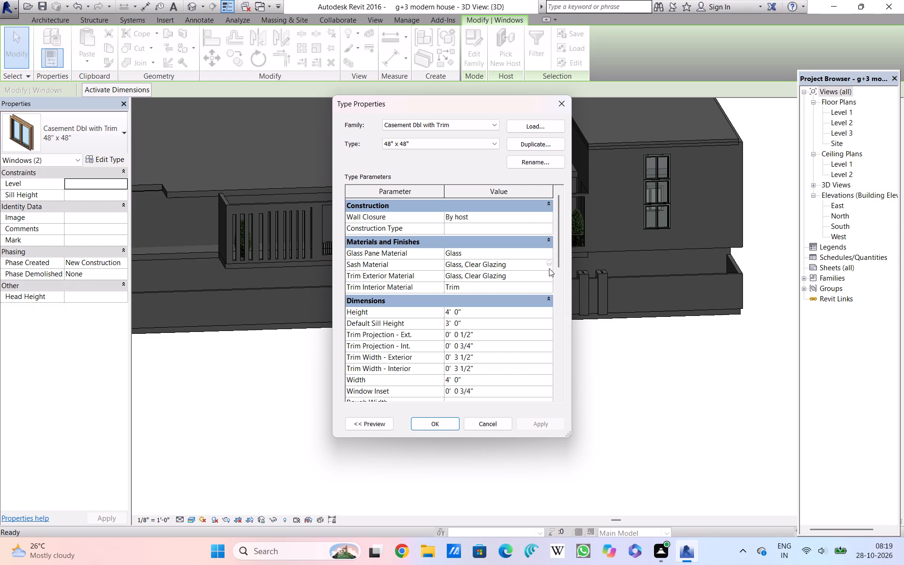
left_click(549, 264)
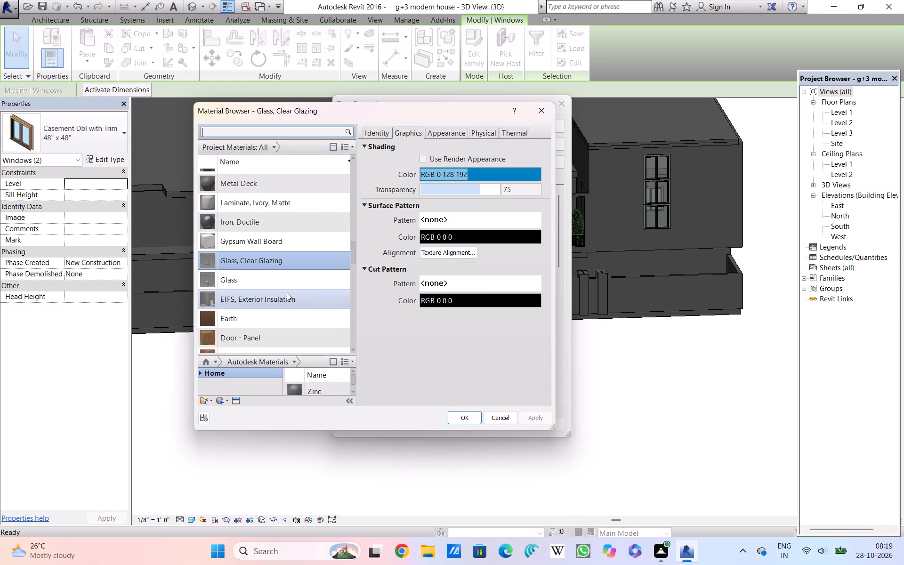
scroll(254, 330, "down", 1)
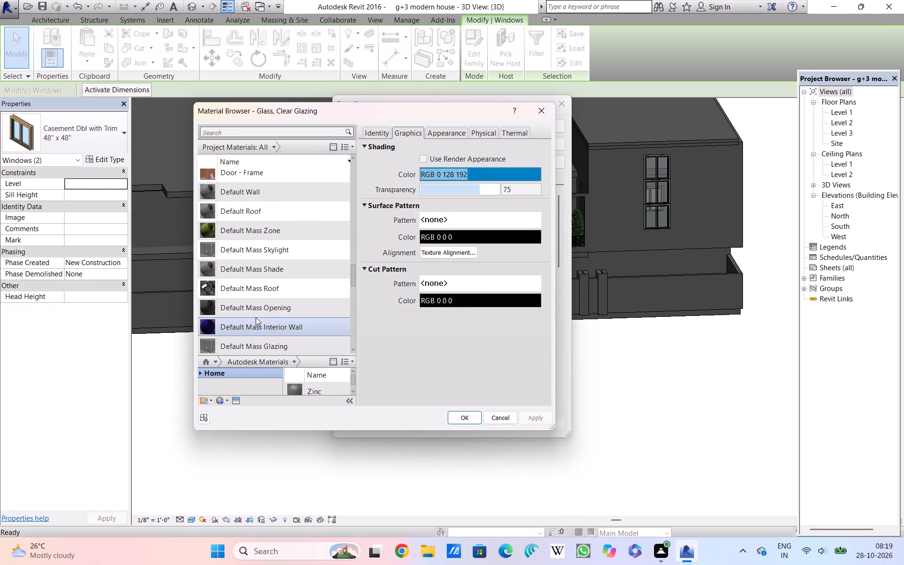
scroll(261, 301, "up", 3)
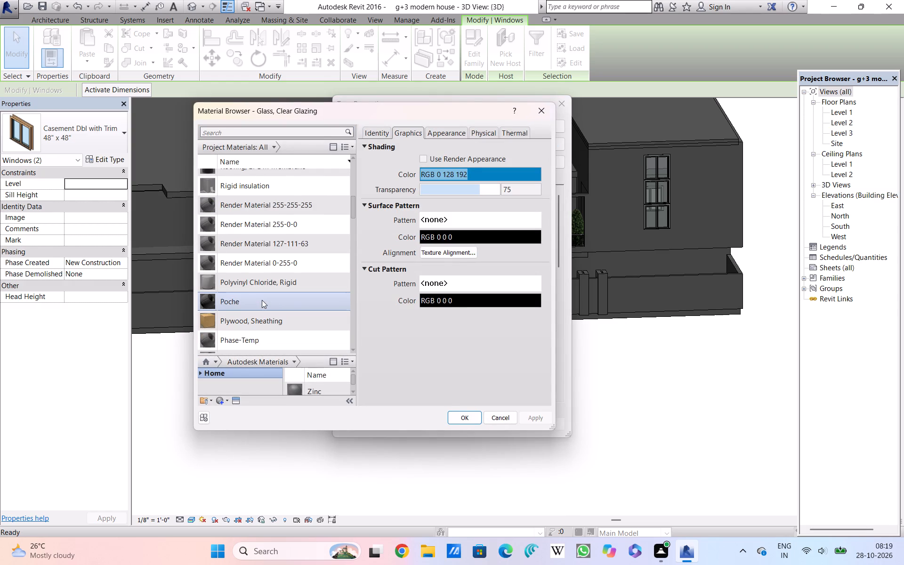
scroll(262, 300, "up", 2)
scroll(267, 299, "down", 1)
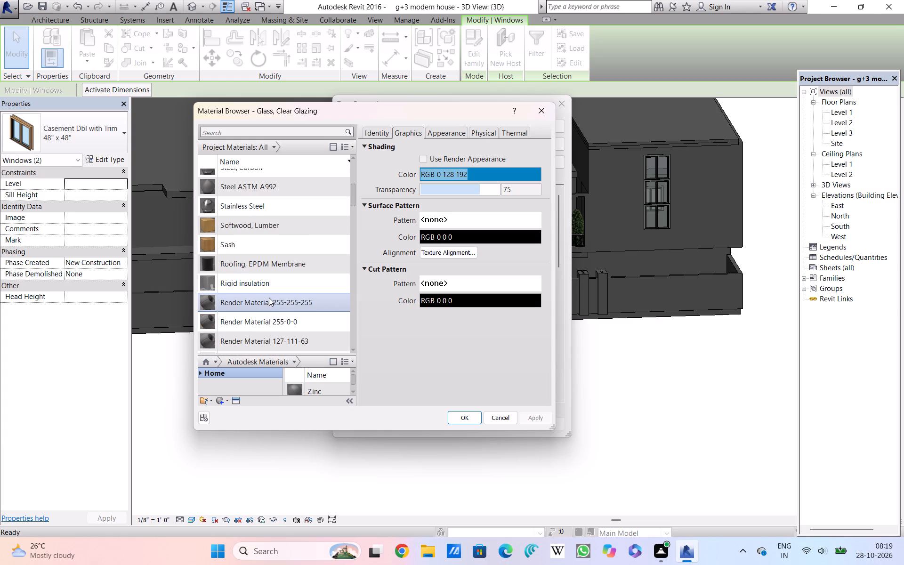
left_click(247, 243)
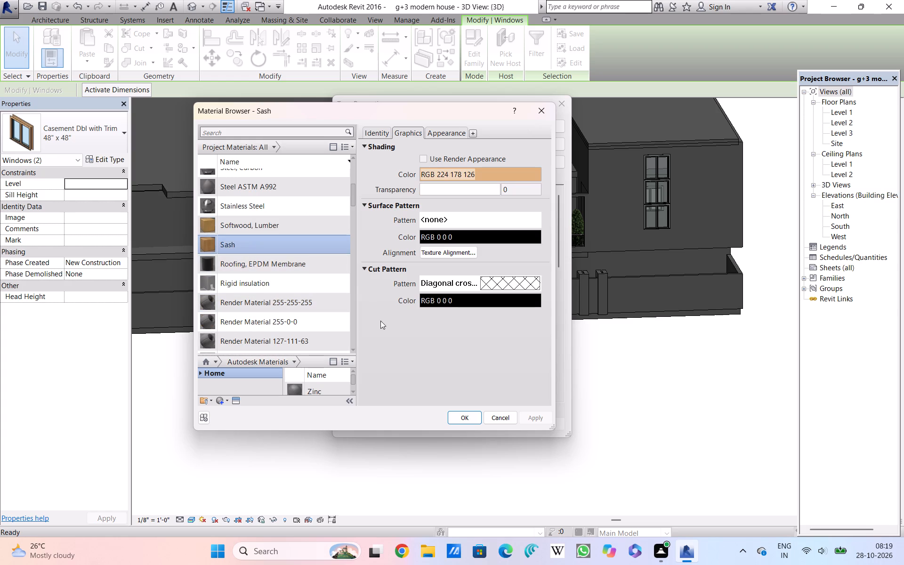
left_click(457, 413)
left_click(525, 424)
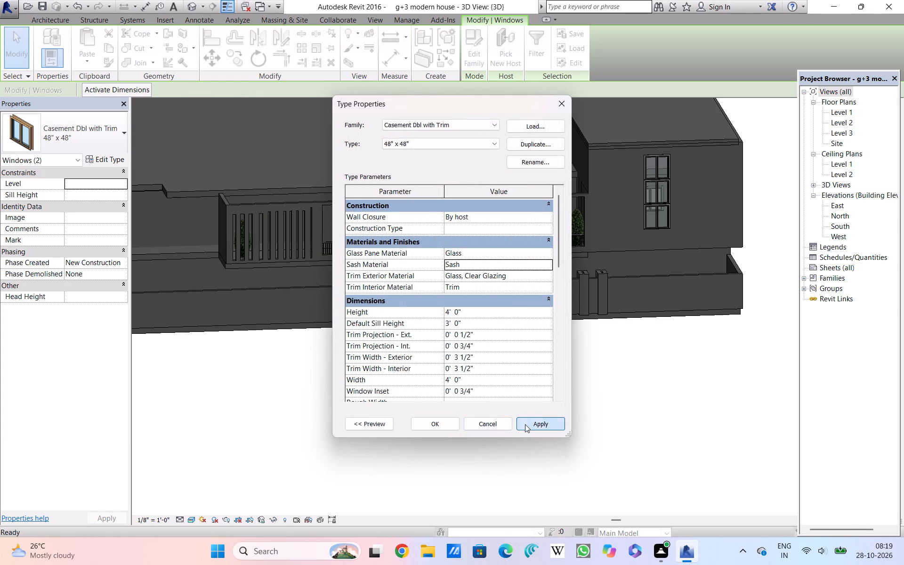
left_click(444, 425)
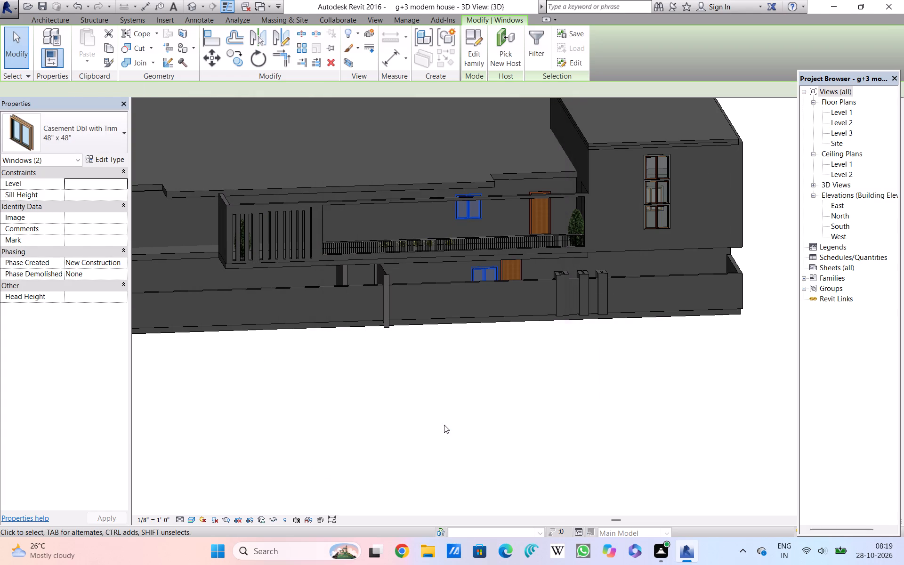
left_click(444, 424)
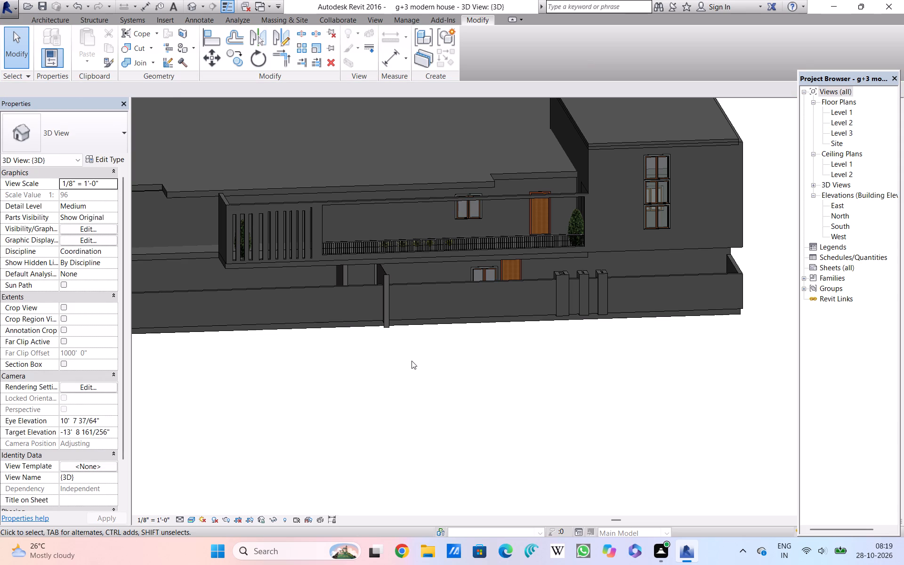
Examine the front facade in 3D, checking the balcony and ground-floor windows and doors from several angles.
middle_click_drag(412, 361, 445, 356)
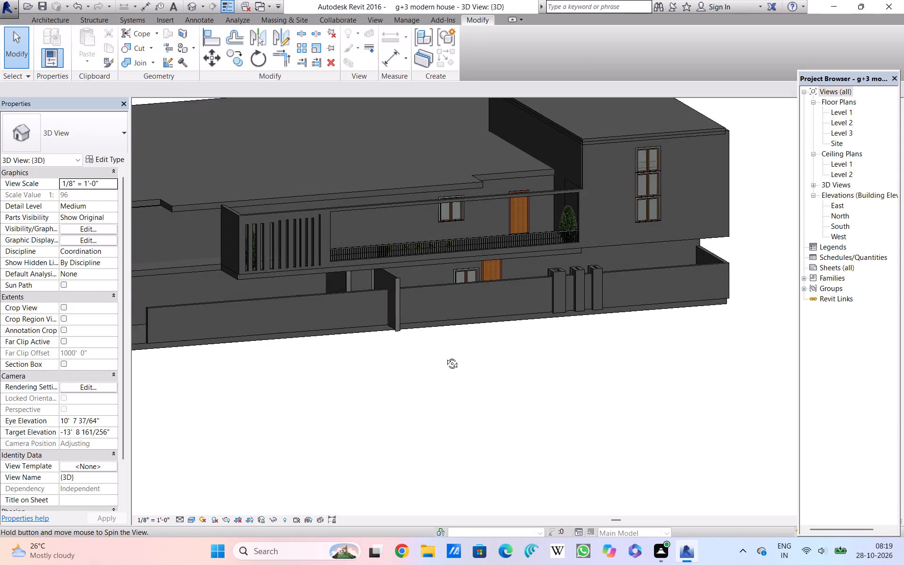
middle_click_drag(445, 356, 375, 360)
scroll(375, 360, "down", 2)
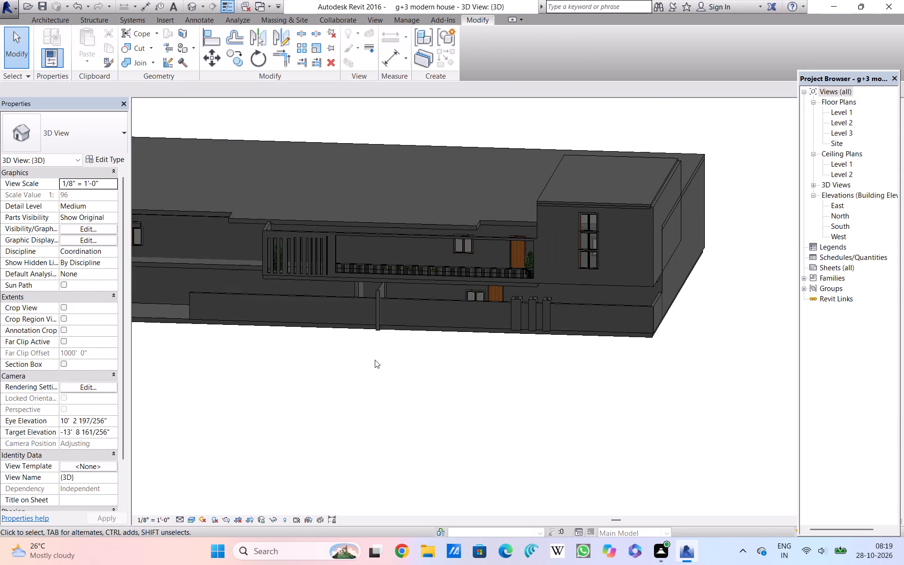
middle_click_drag(380, 357, 472, 347)
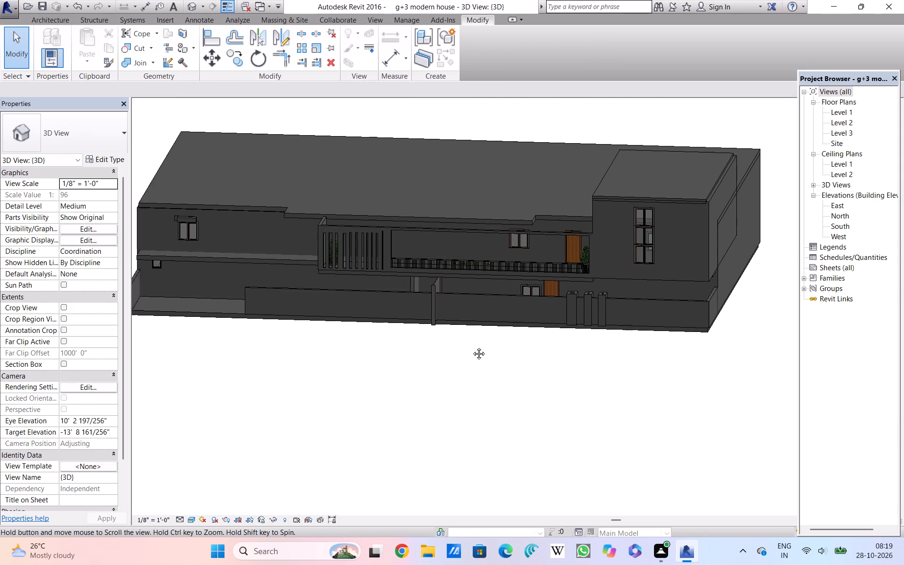
middle_click_drag(472, 347, 490, 322)
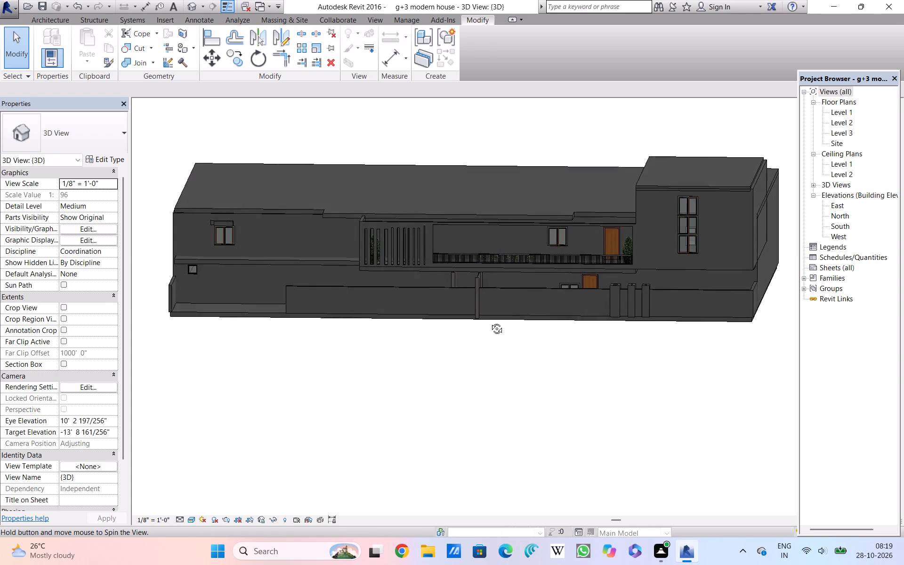
middle_click_drag(490, 322, 511, 286)
scroll(511, 286, "up", 2)
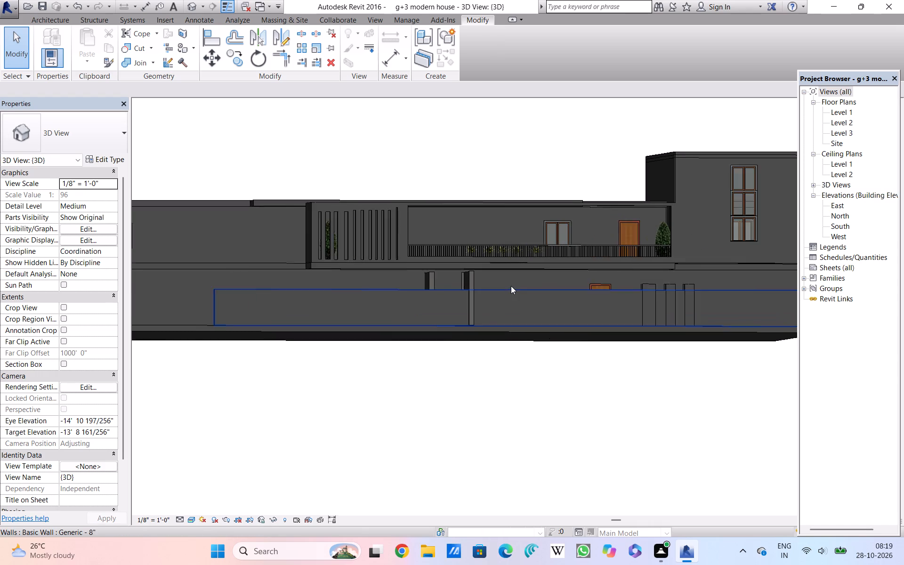
scroll(511, 286, "up", 1)
scroll(511, 286, "down", 2)
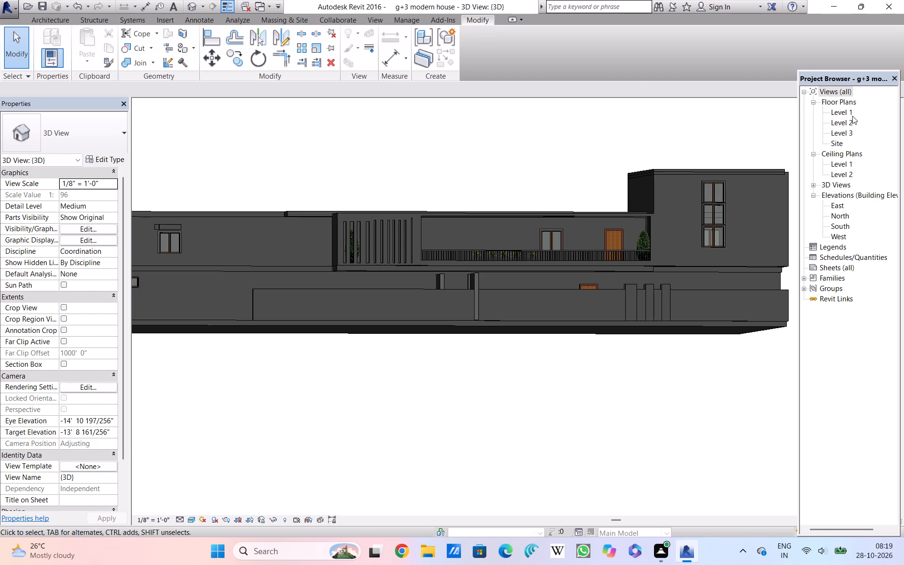
From the Level 1 floor plan, start loading a door family and browse the US Imperial library to the Residential doors folder.
double_click(839, 113)
scroll(549, 314, "down", 4)
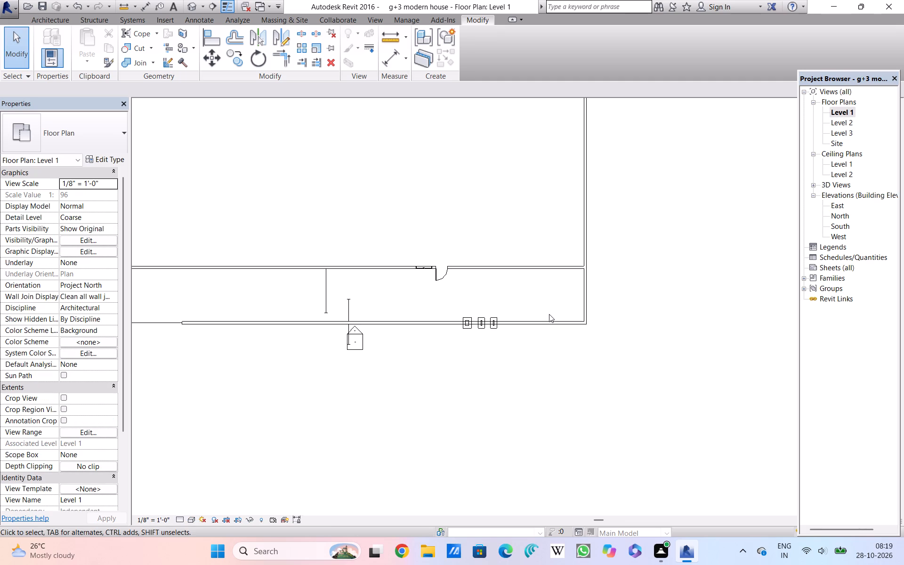
middle_click_drag(394, 362, 629, 374)
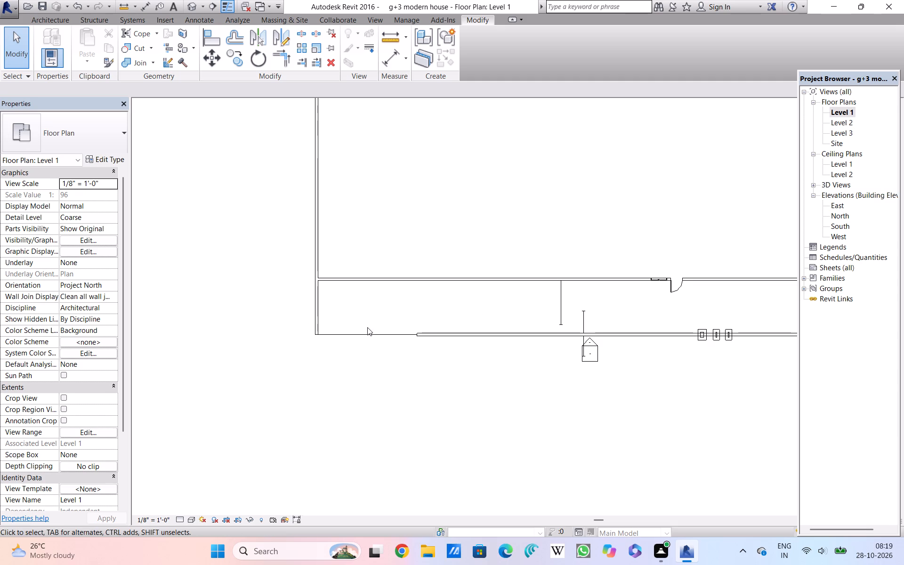
left_click(57, 12)
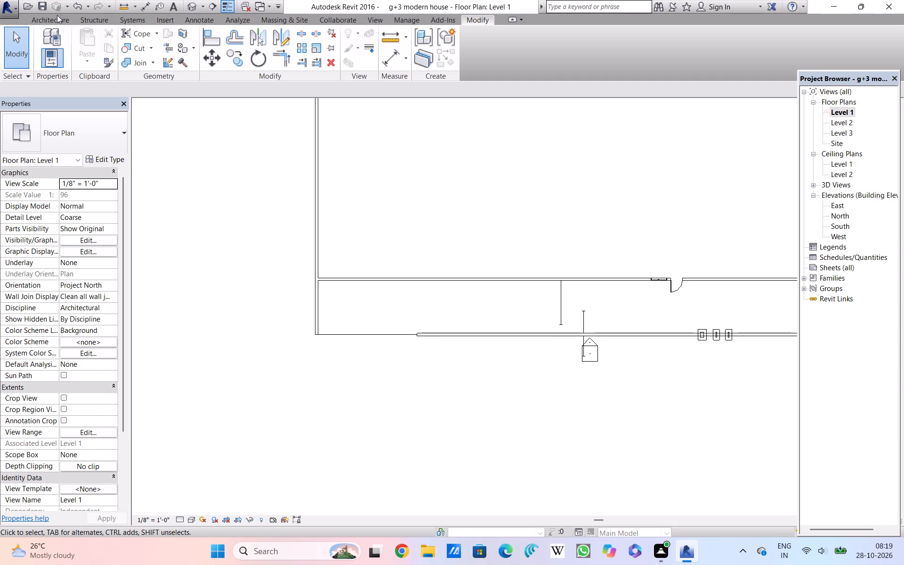
left_click(56, 18)
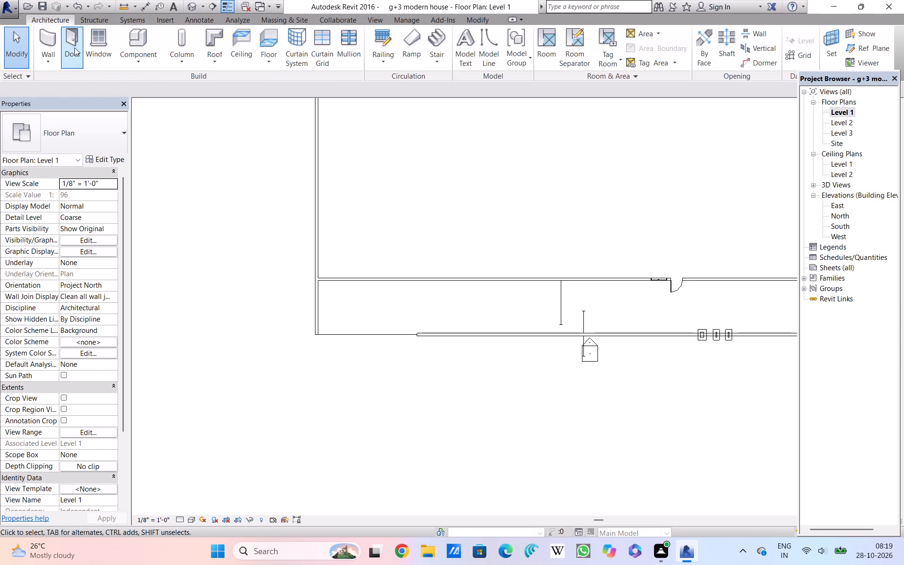
left_click(74, 48)
left_click(478, 43)
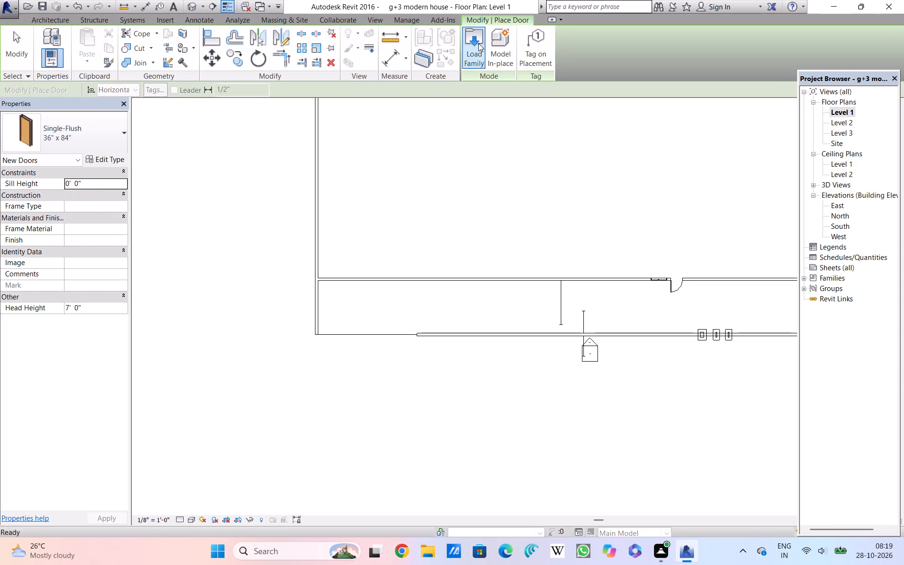
scroll(349, 250, "down", 1)
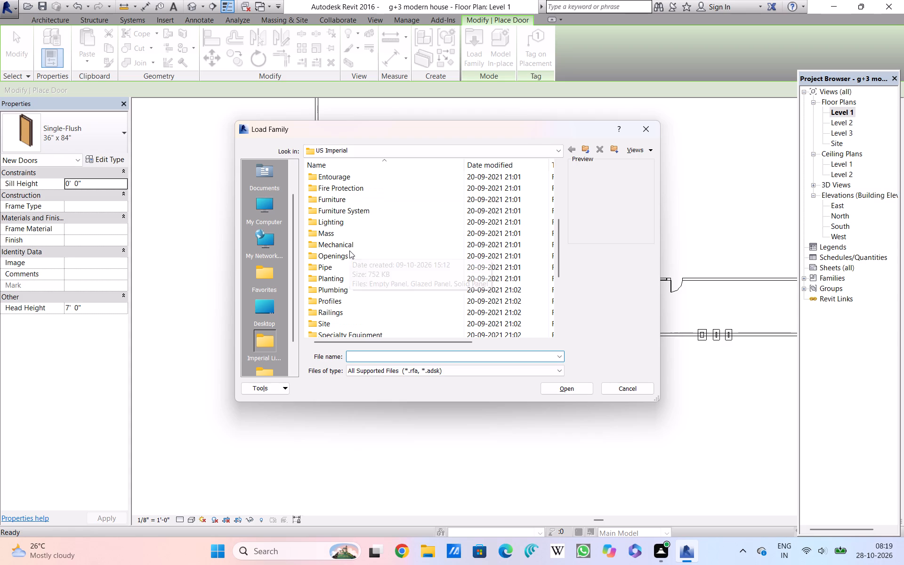
scroll(349, 250, "up", 1)
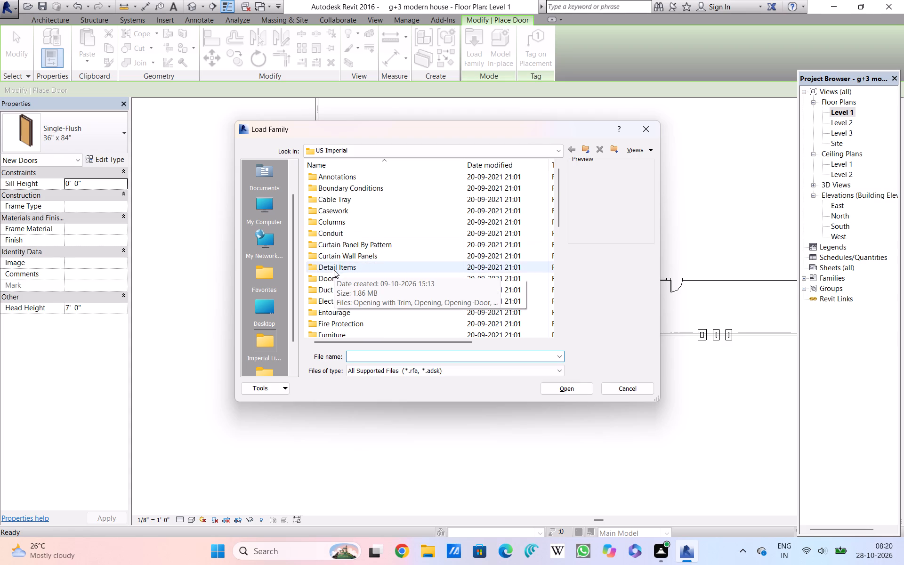
left_click(330, 280)
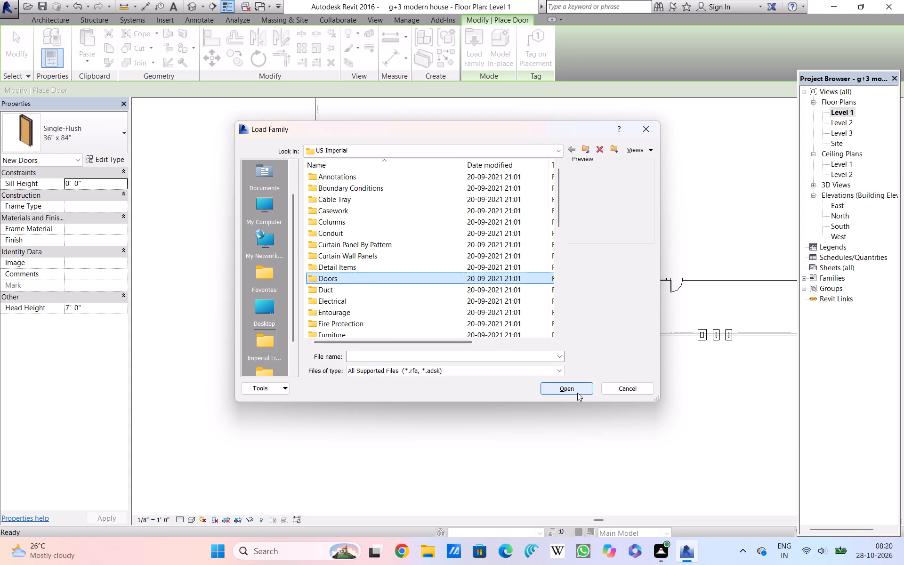
left_click(577, 393)
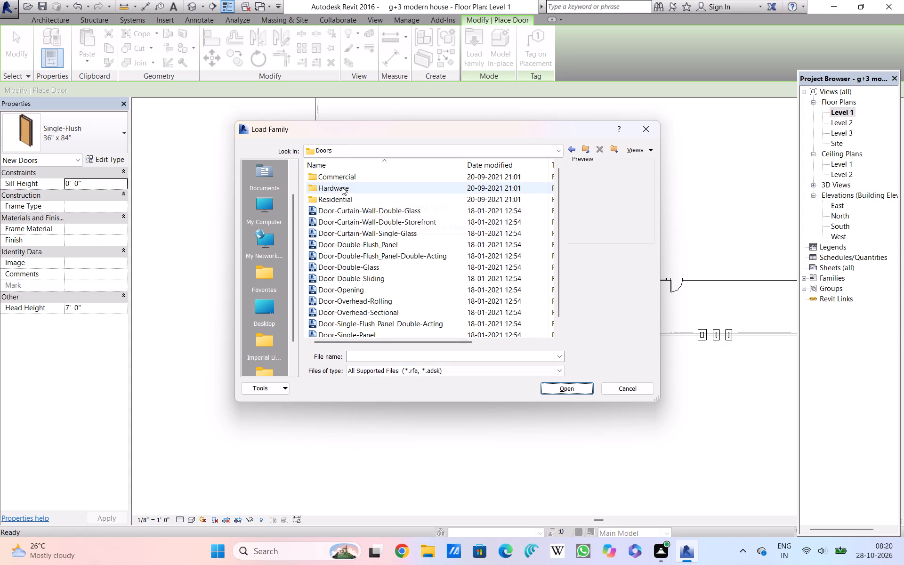
left_click(340, 195)
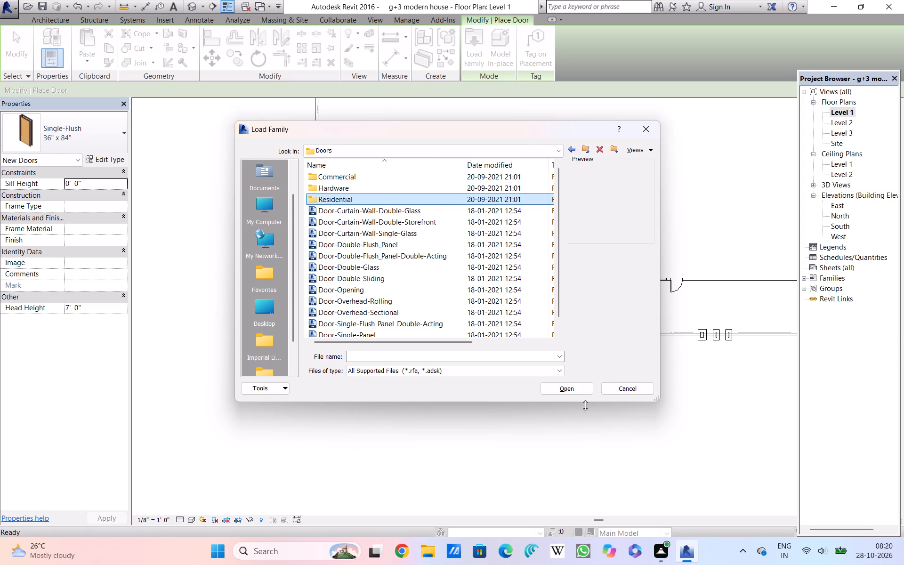
left_click(554, 387)
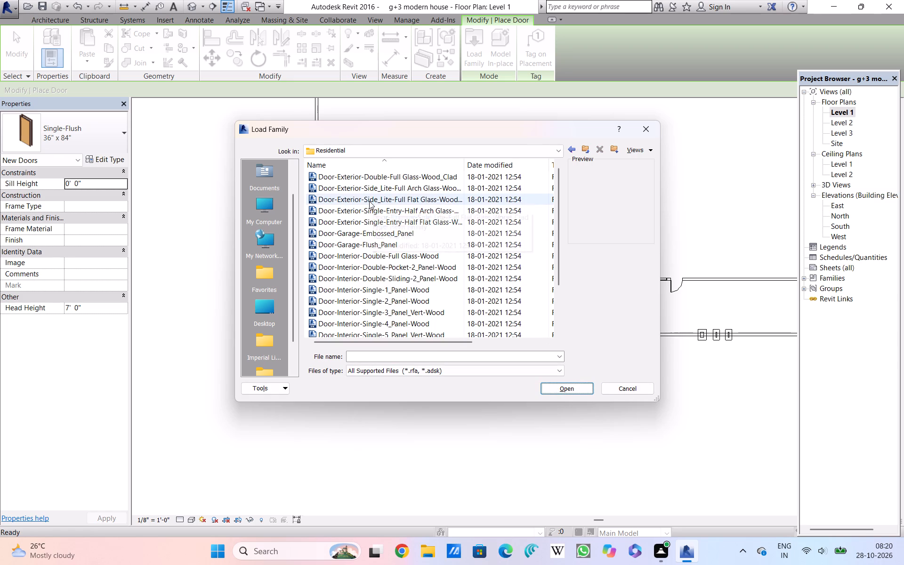
Compare the previews of the residential exterior, garage and interior door families to choose a double door.
left_click(369, 199)
left_click(369, 183)
left_click(369, 182)
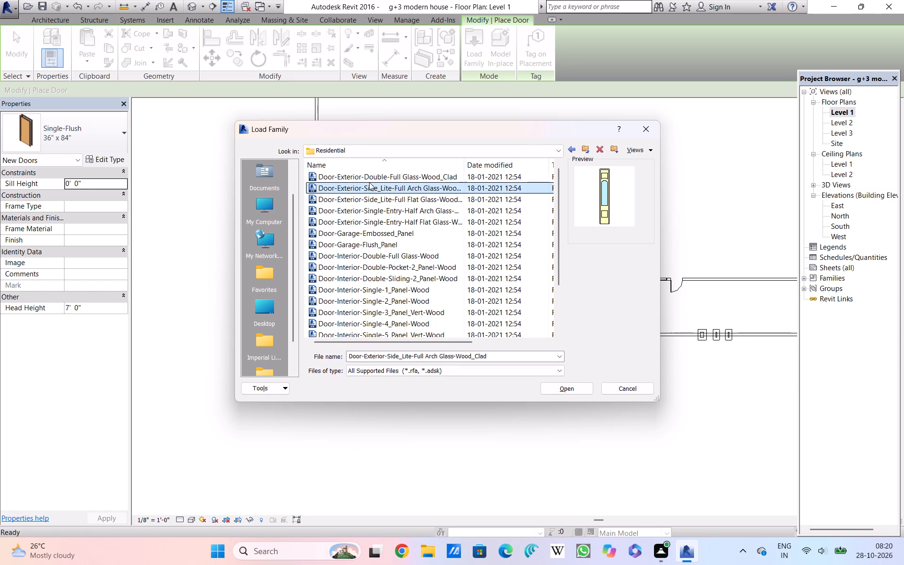
left_click(369, 176)
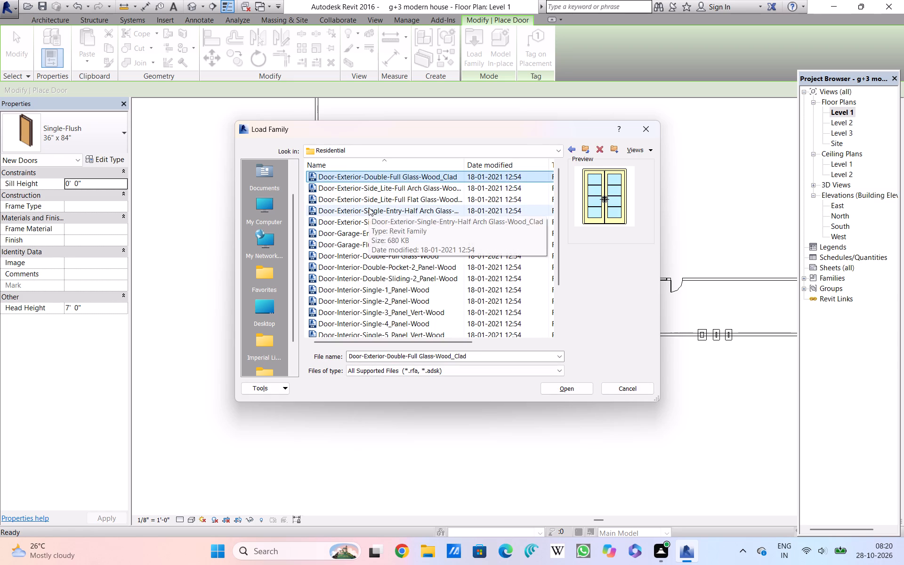
left_click(369, 208)
left_click(365, 218)
left_click(363, 235)
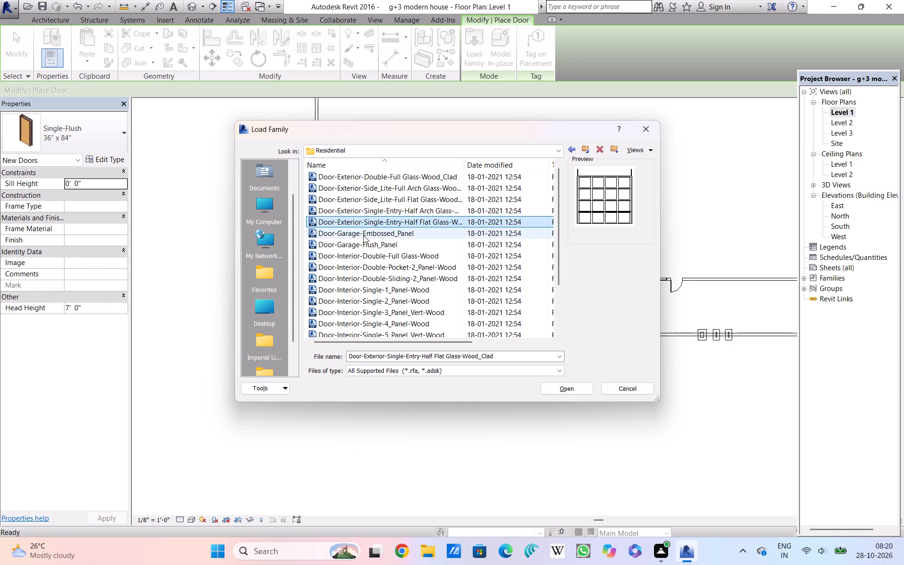
left_click(363, 243)
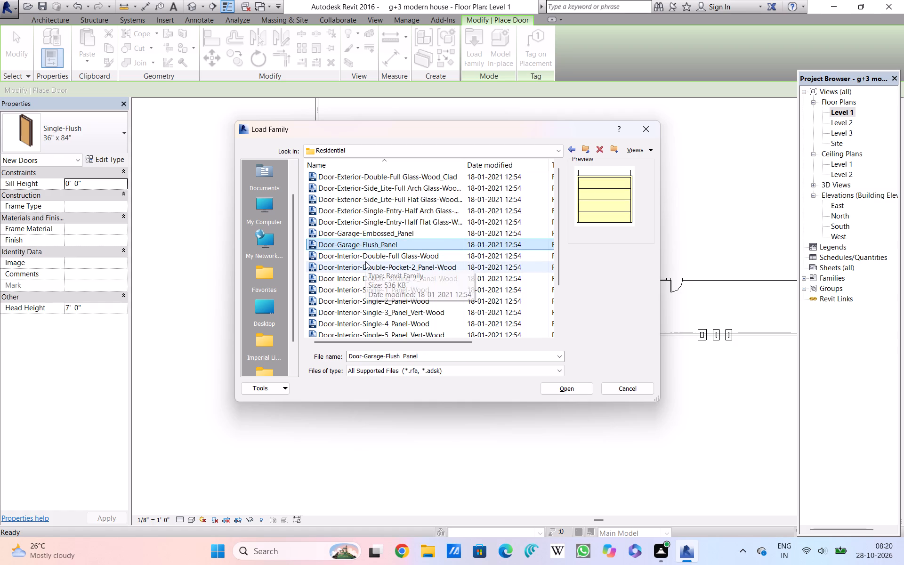
left_click(366, 257)
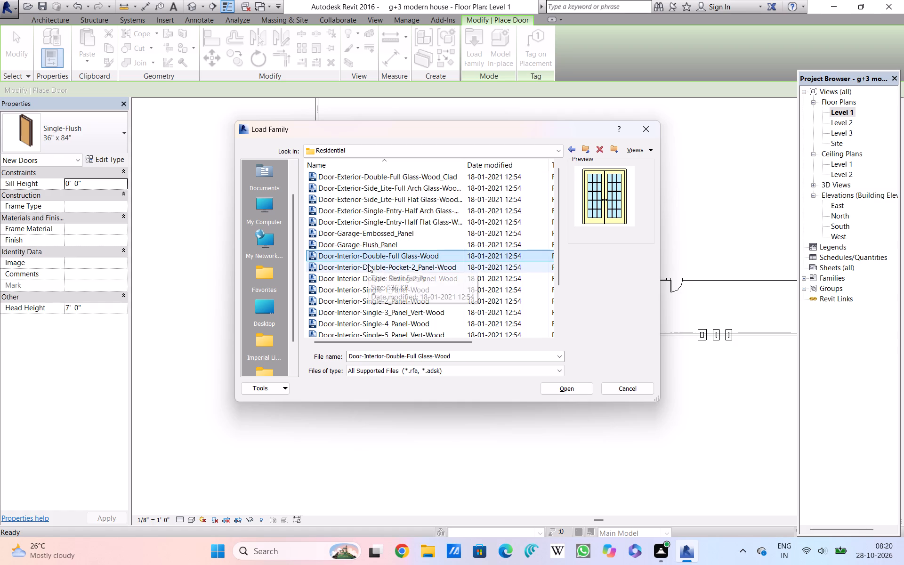
left_click(368, 264)
left_click(369, 275)
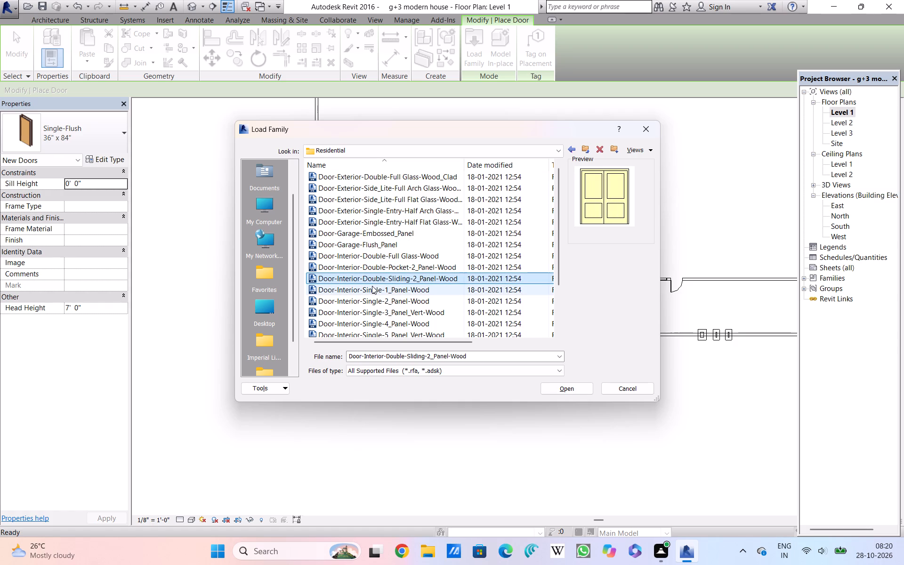
left_click(372, 286)
left_click(372, 278)
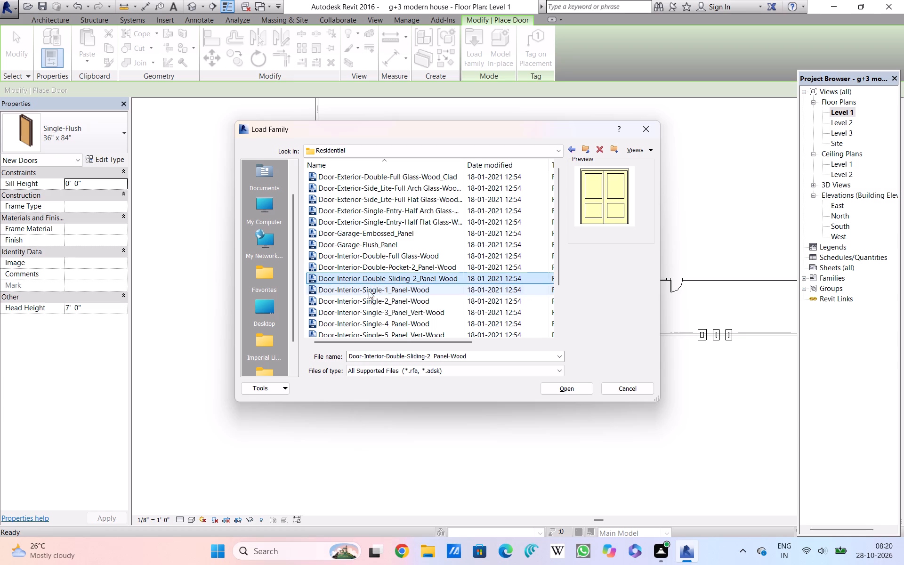
left_click(369, 302)
left_click(374, 265)
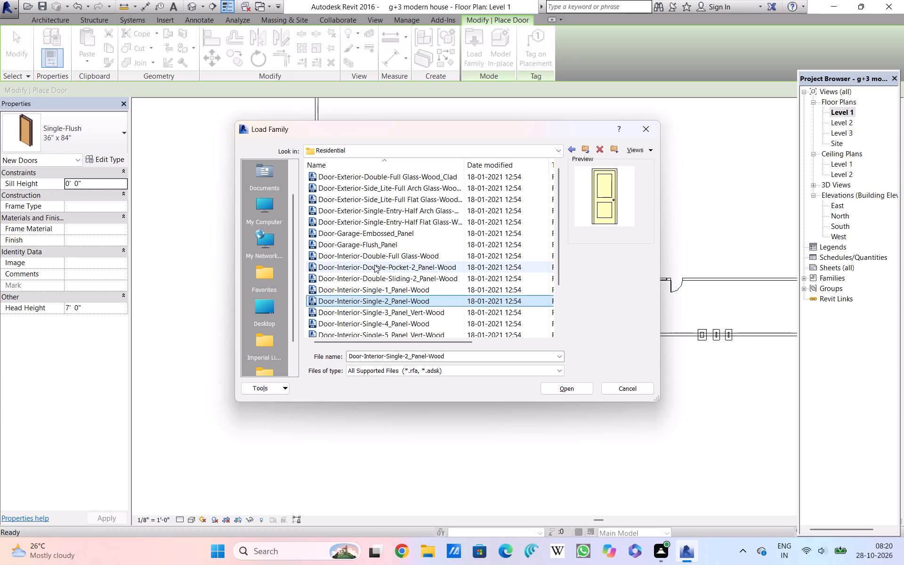
left_click(376, 256)
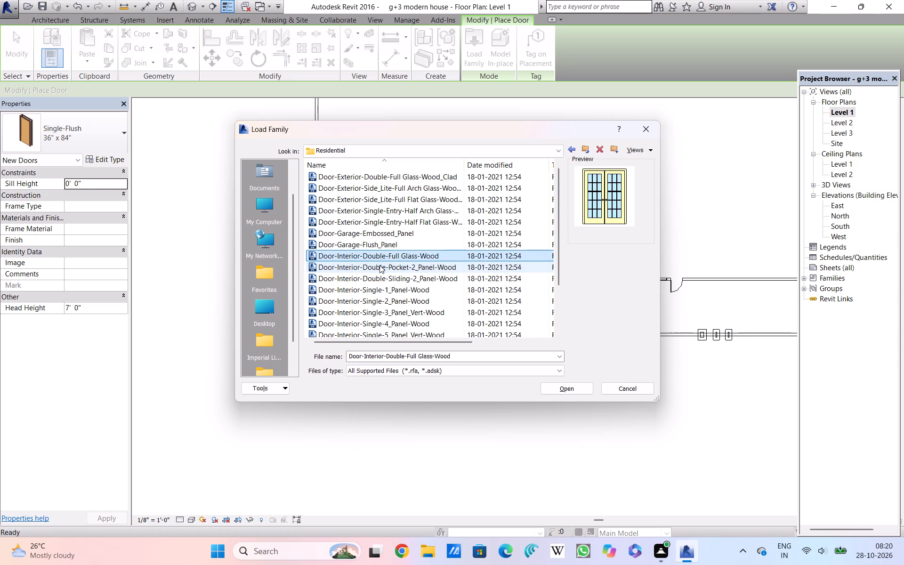
left_click(379, 272)
Load the Door-Interior-Double-Sliding-2_Panel-Wood family with its 72" x 84" type.
left_click(379, 278)
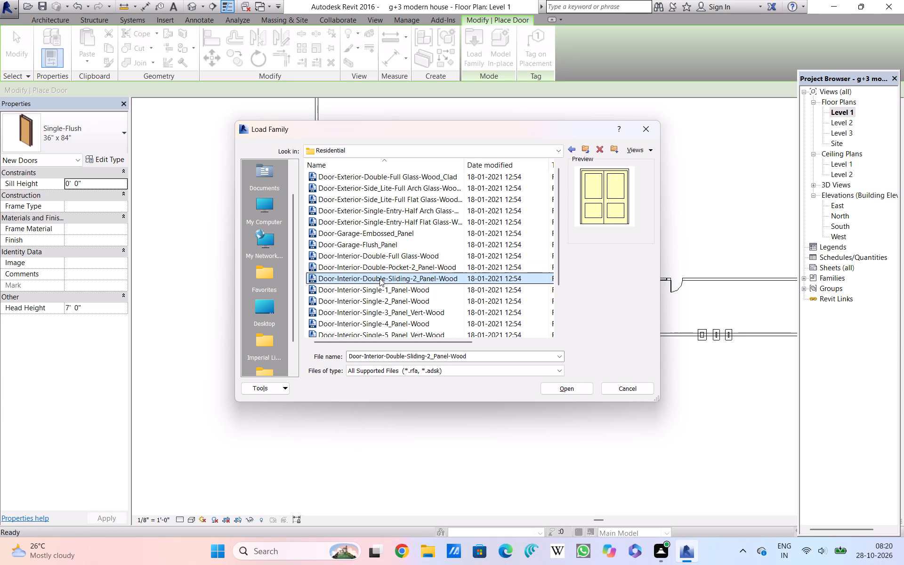
left_click(561, 393)
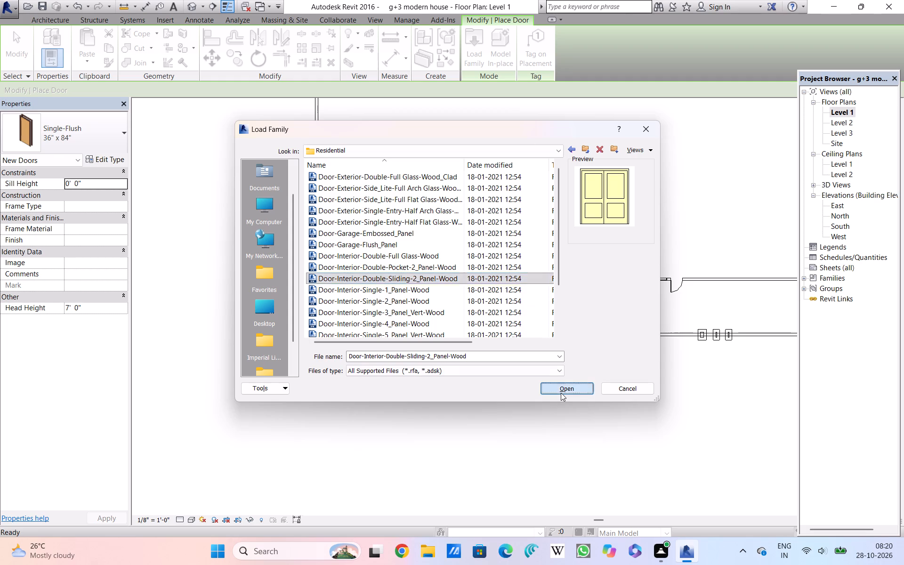
scroll(453, 299, "down", 2)
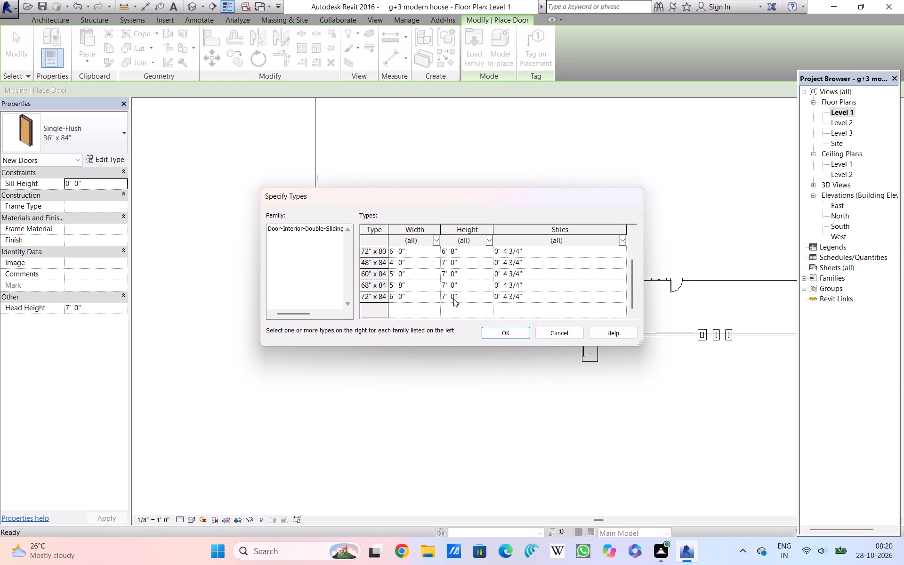
left_click(436, 292)
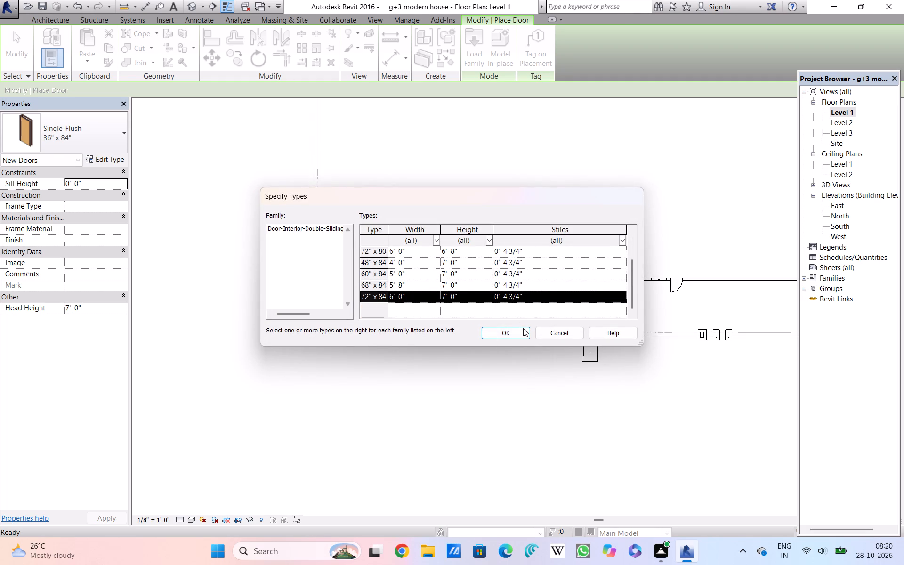
left_click(522, 328)
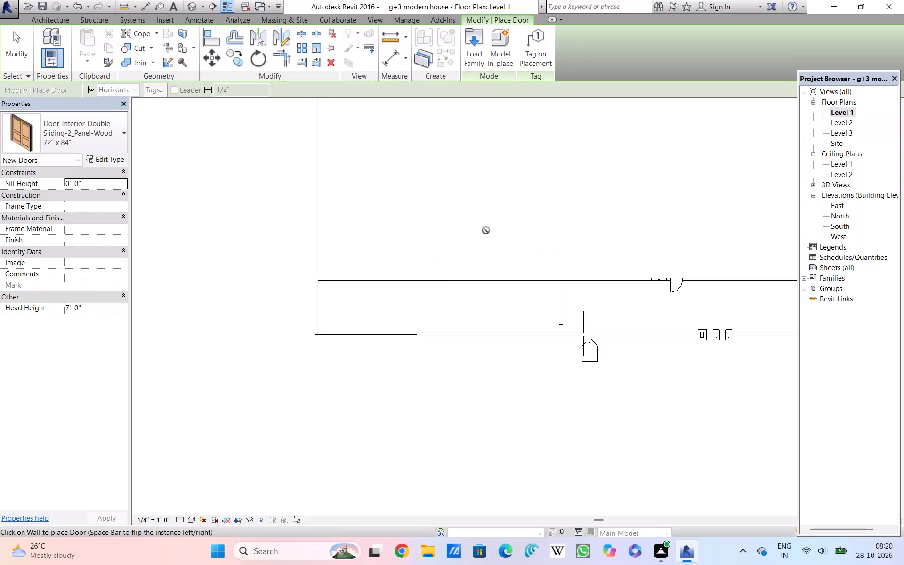
In the 3D view, place the 72" x 84" double sliding door in the ground-floor facade wall, about 12'-6" from the small window.
left_click(187, 5)
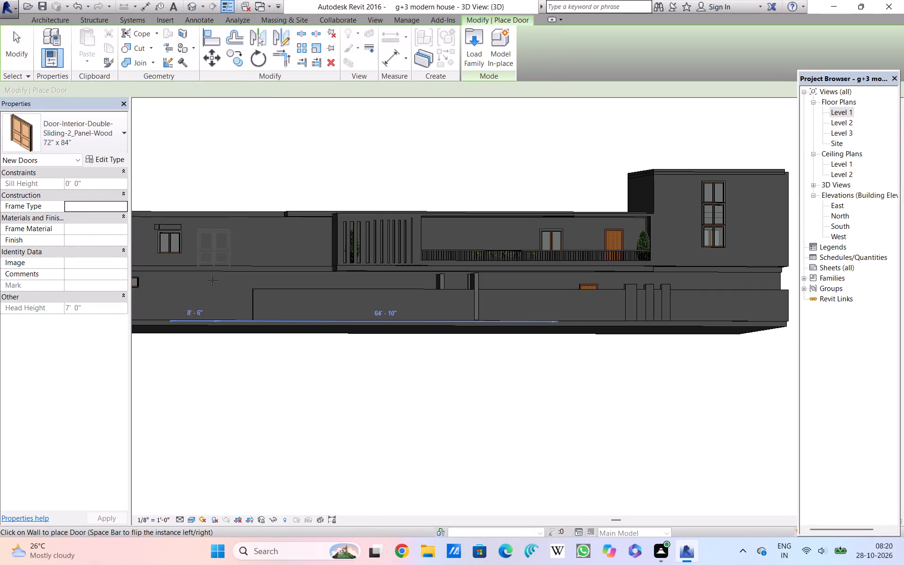
scroll(210, 293, "down", 3)
middle_click_drag(210, 293, 266, 298)
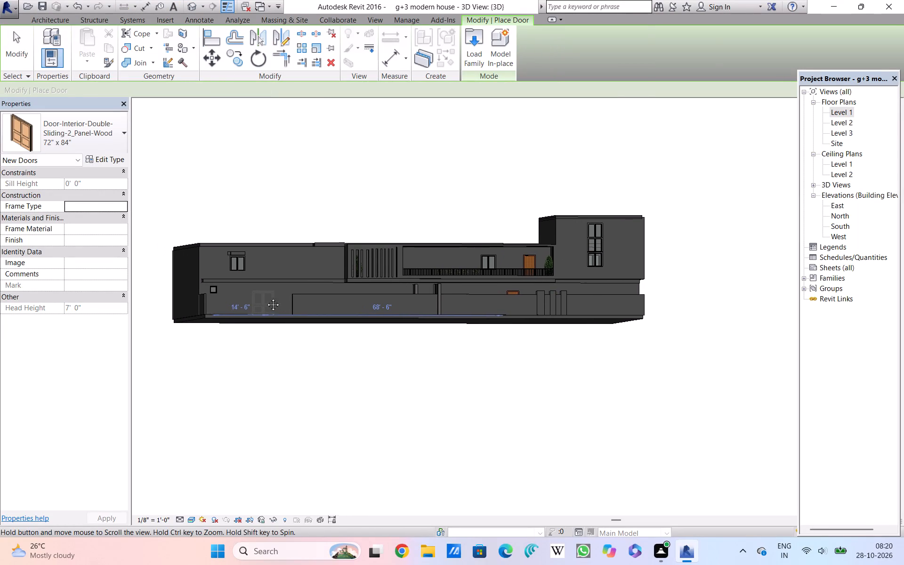
scroll(258, 307, "up", 3)
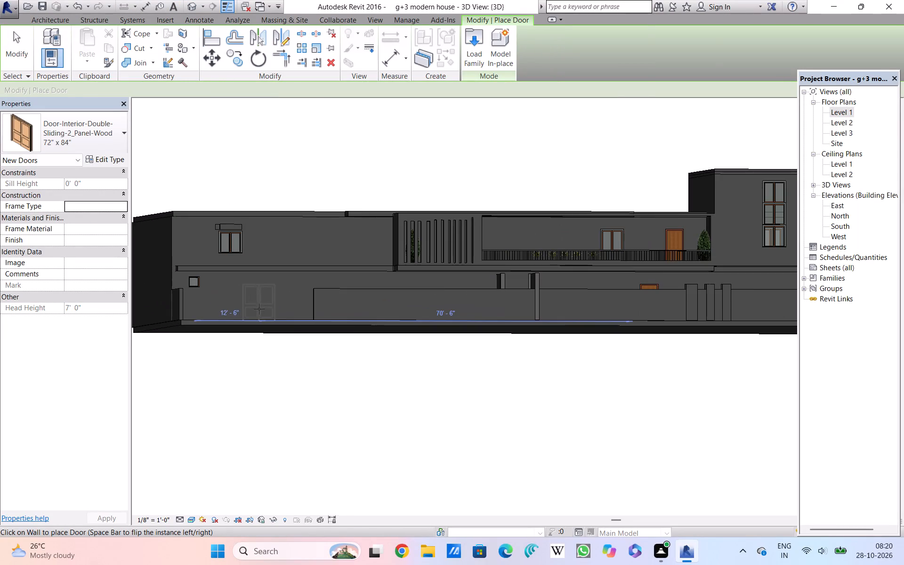
scroll(259, 309, "up", 3)
left_click(259, 320)
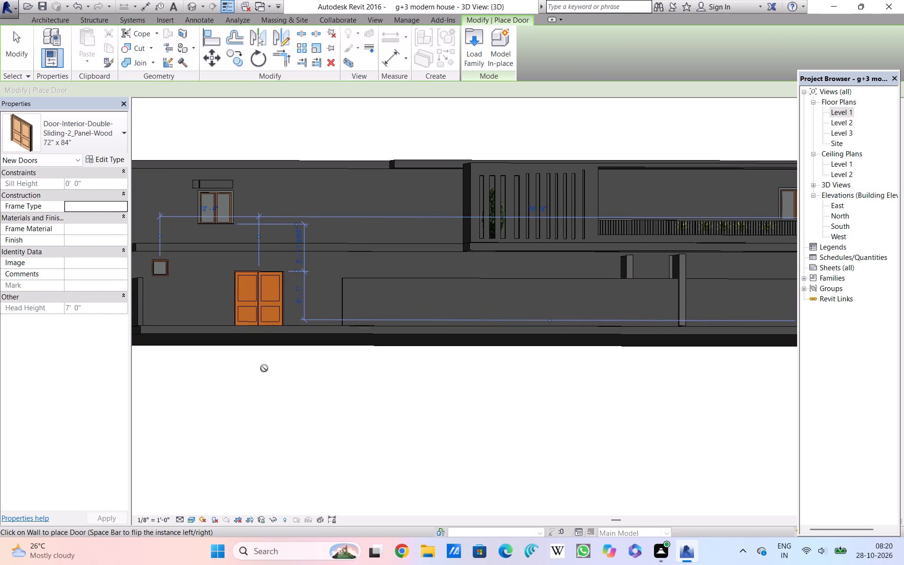
scroll(266, 366, "up", 3)
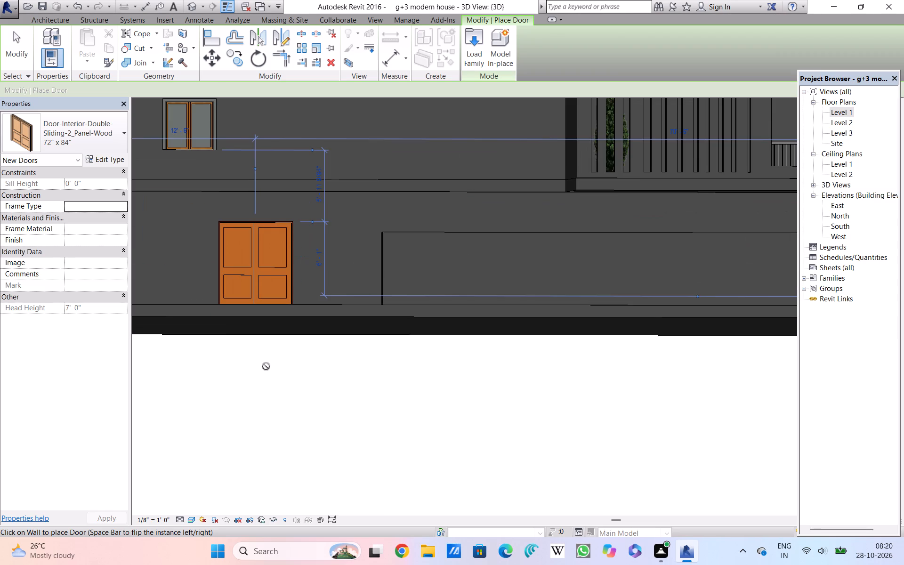
scroll(266, 366, "down", 2)
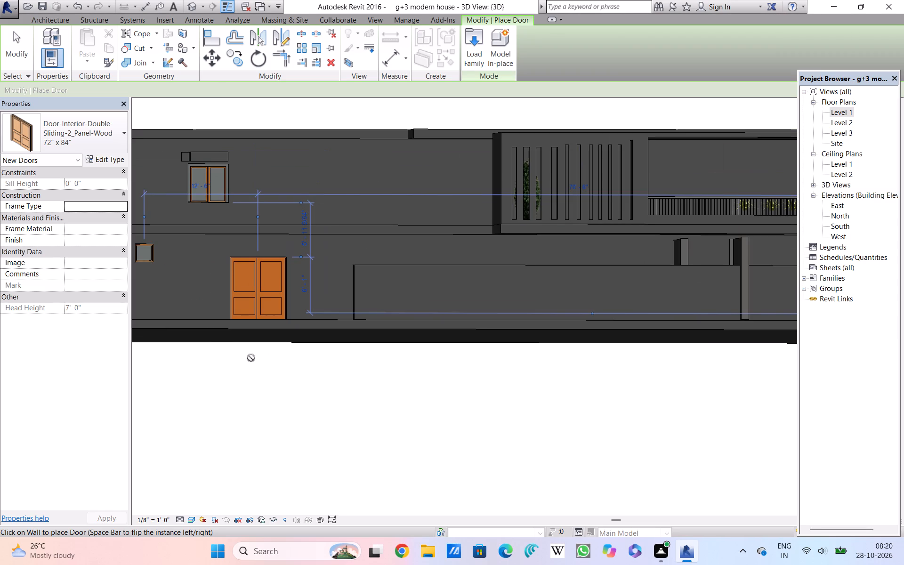
key("Escape")
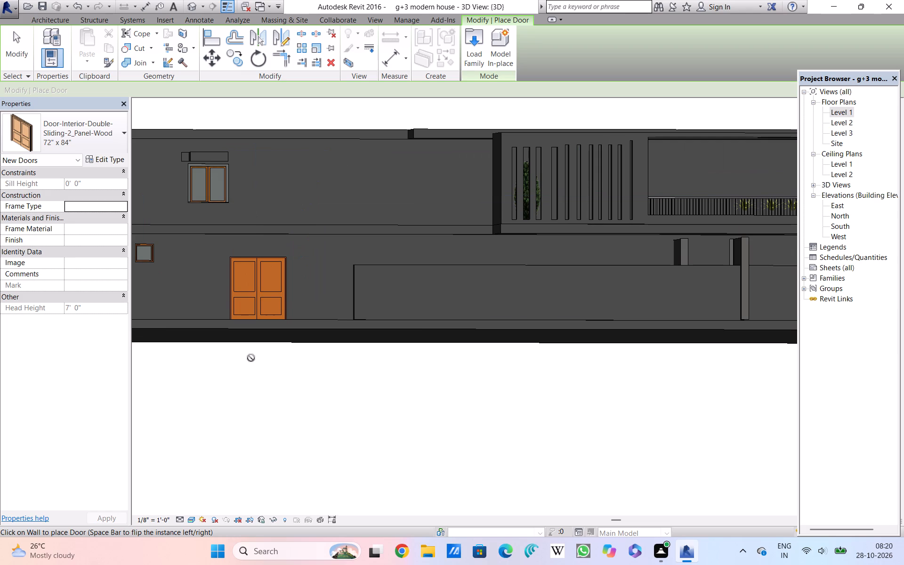
key("Escape")
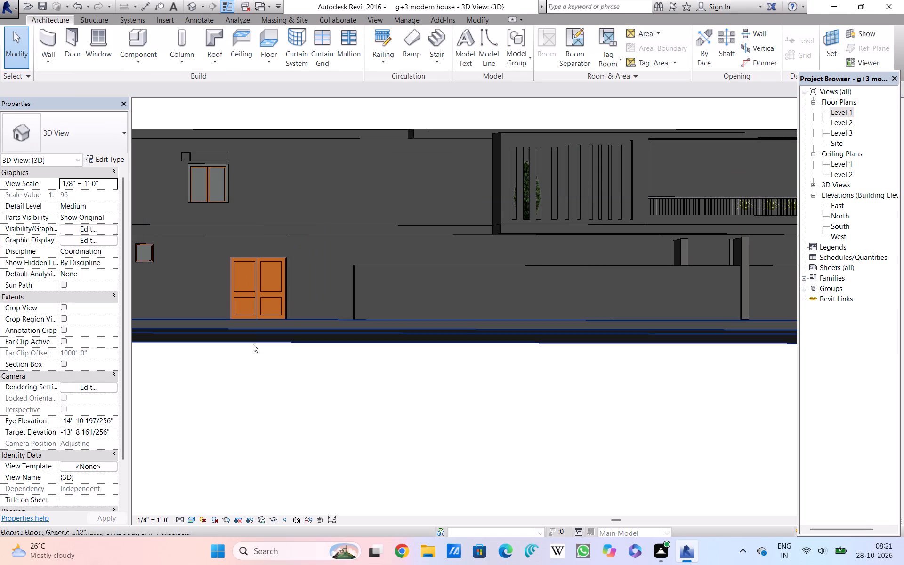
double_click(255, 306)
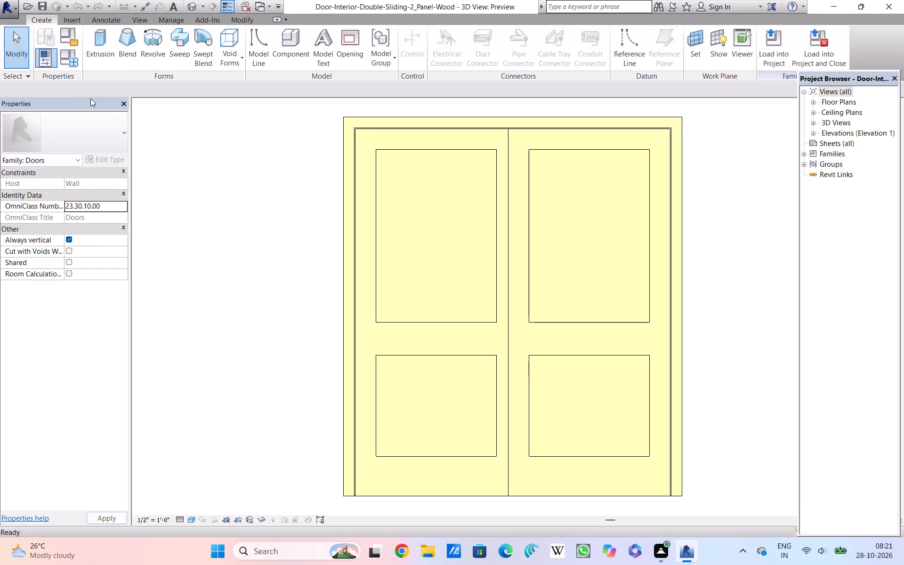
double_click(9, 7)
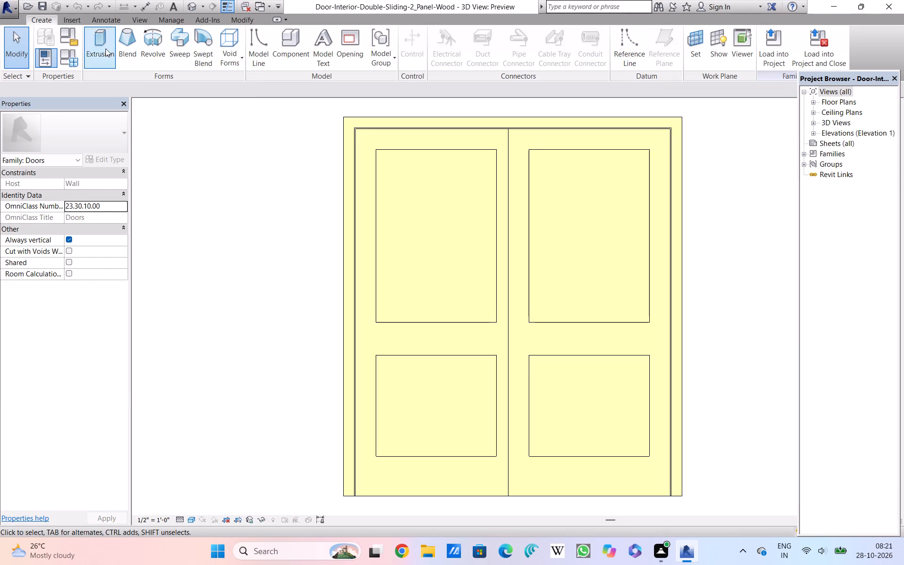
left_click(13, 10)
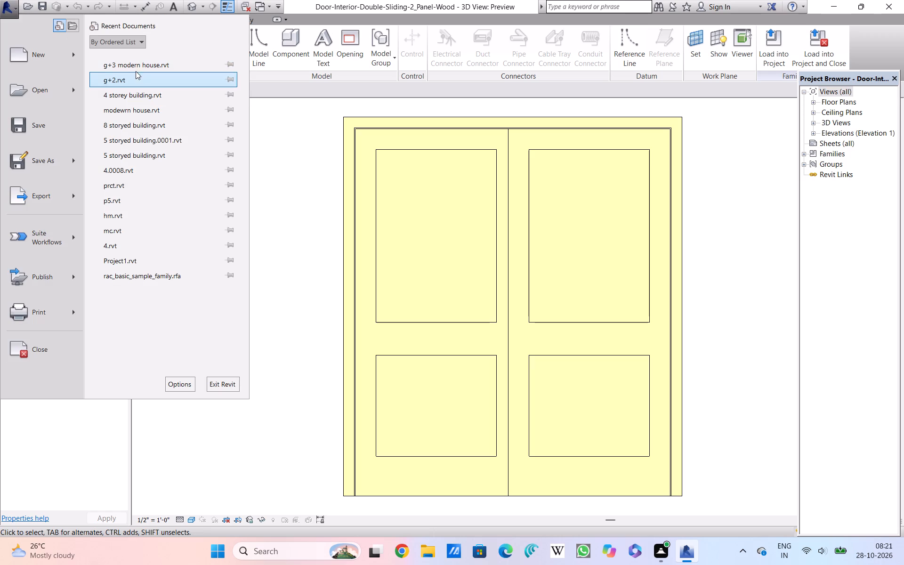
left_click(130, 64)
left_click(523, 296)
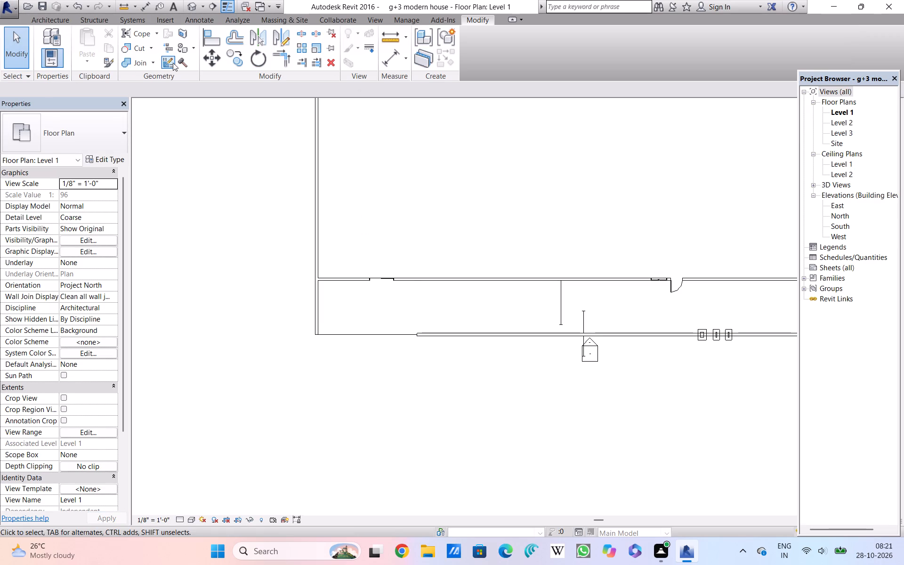
Load the Door-Exterior-Double-Full Glass-Wood_Clad family from the US Imperial Residential doors folder with its 72" x 96" type.
left_click(57, 22)
left_click(63, 20)
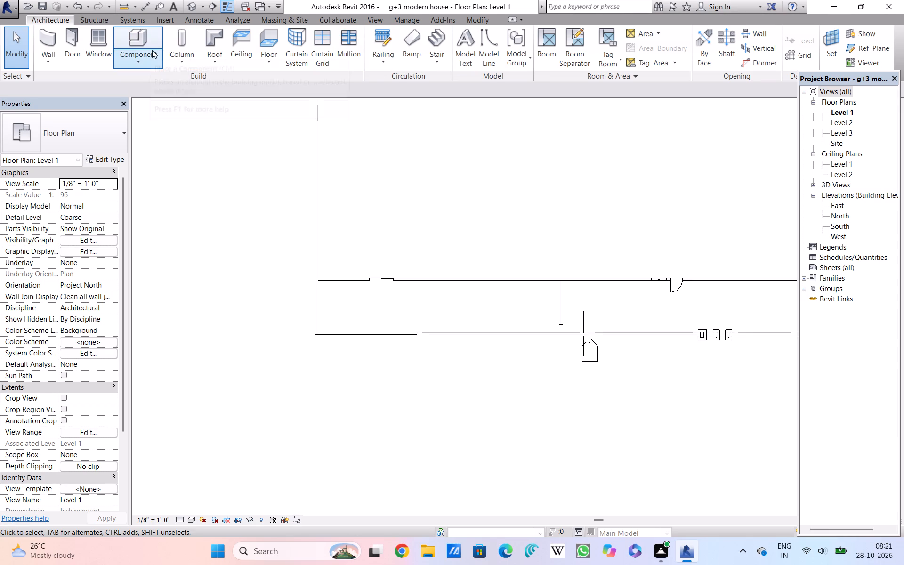
left_click(83, 51)
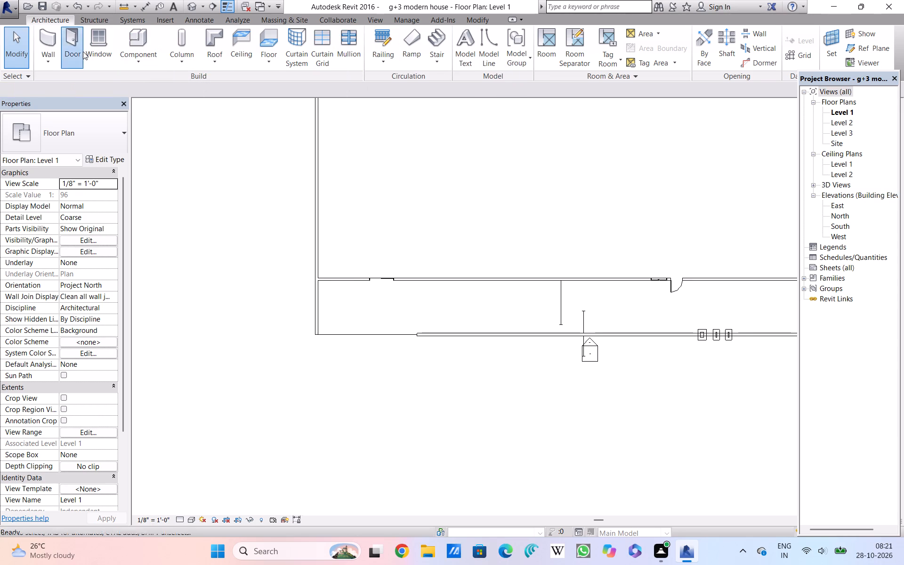
left_click(481, 51)
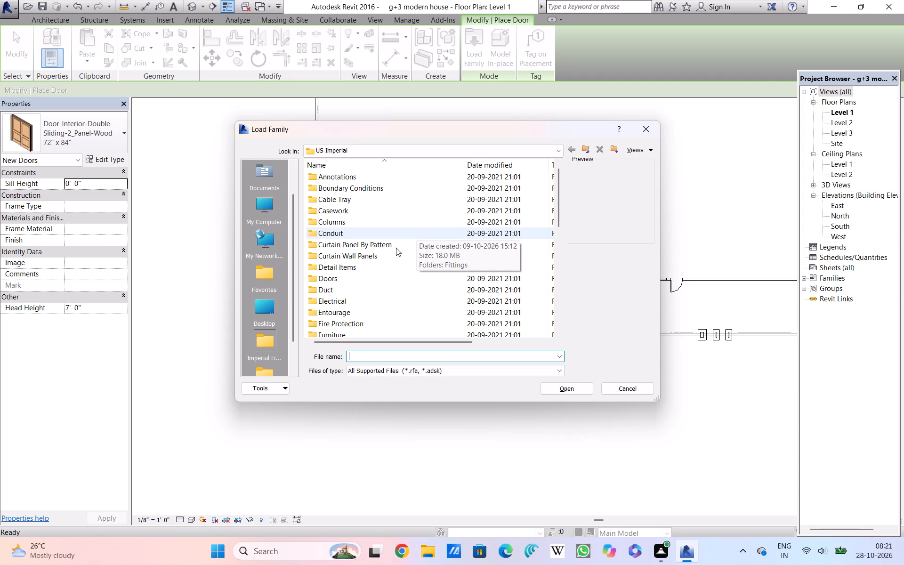
left_click(370, 274)
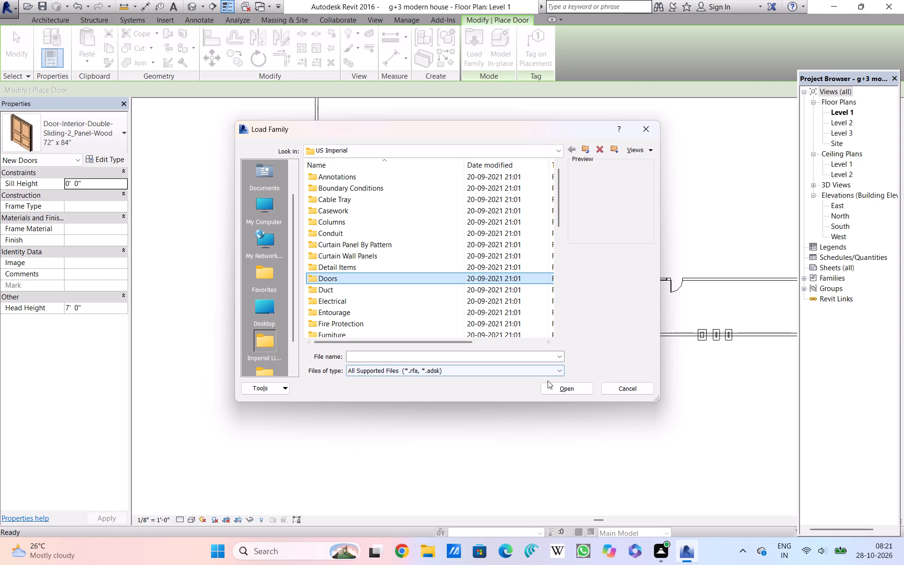
left_click(550, 384)
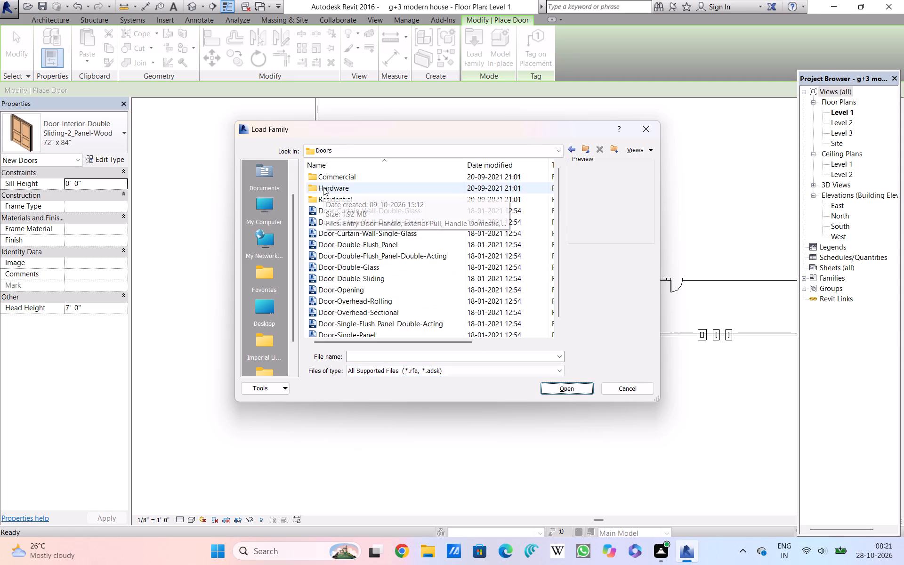
left_click(332, 176)
left_click(345, 201)
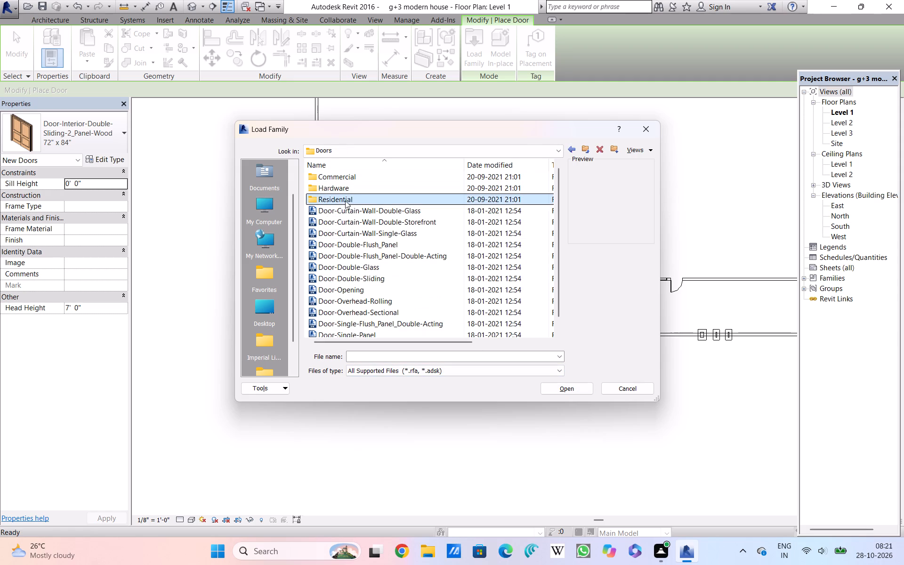
left_click(345, 201)
left_click(550, 386)
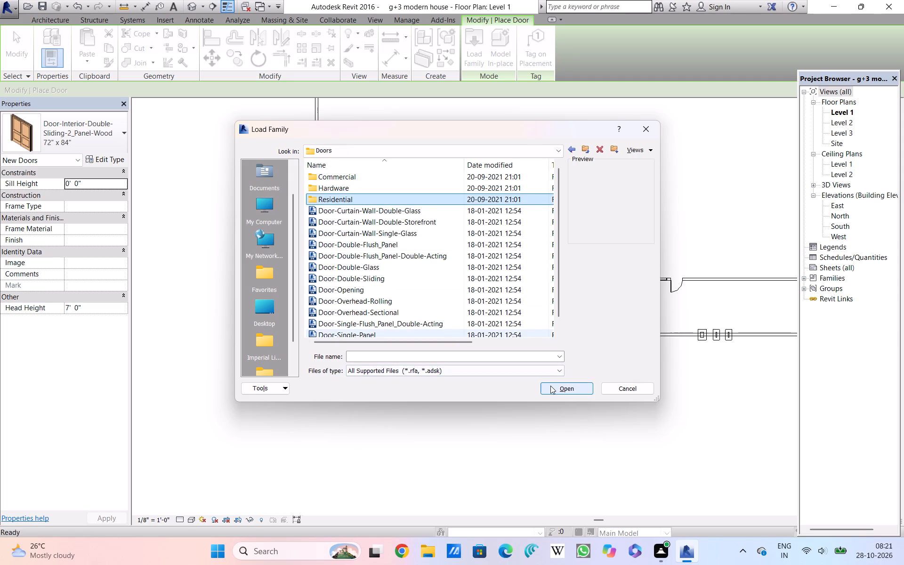
left_click(550, 386)
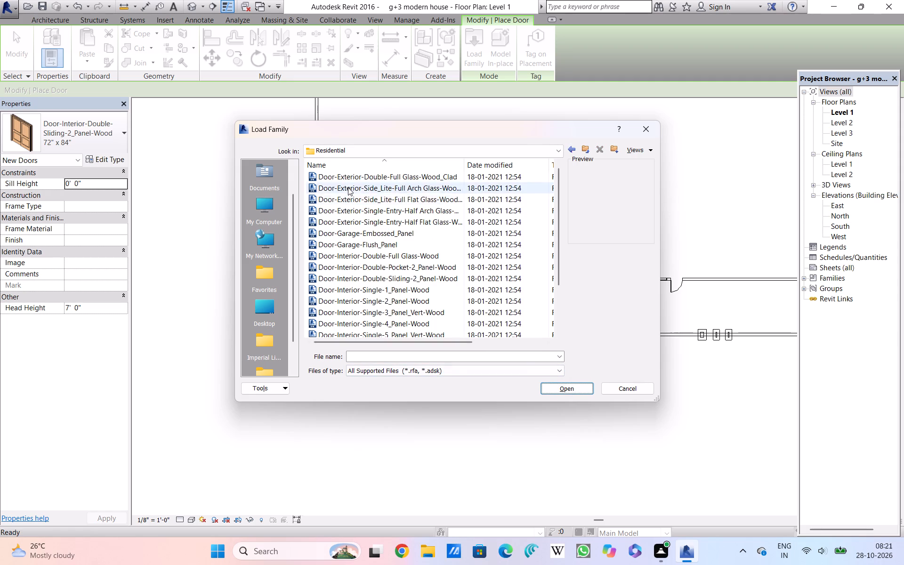
double_click(351, 178)
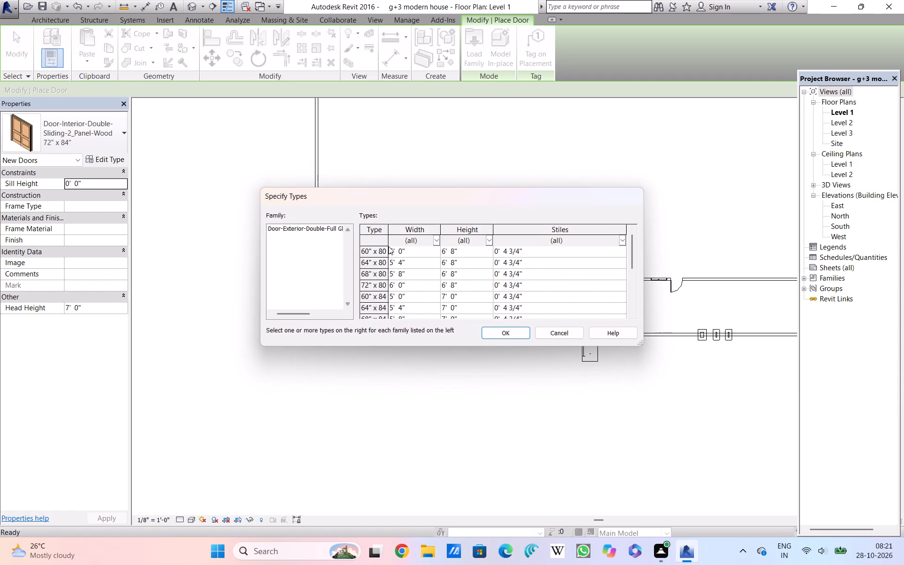
scroll(410, 311, "down", 3)
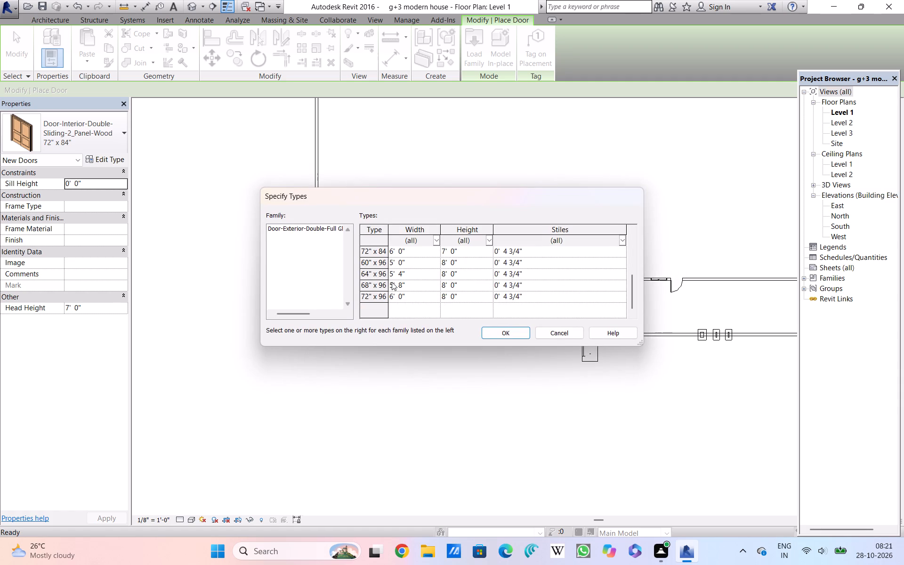
left_click(399, 295)
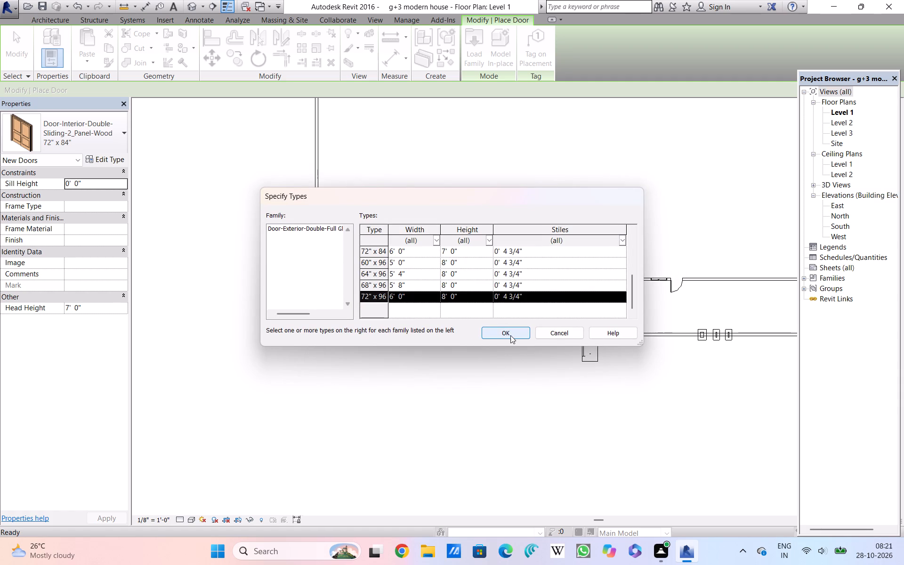
left_click(509, 335)
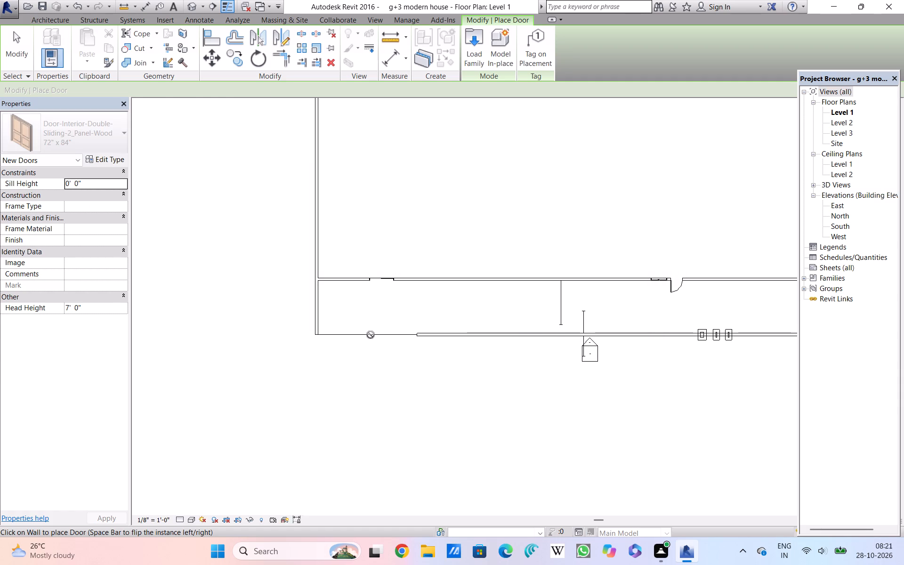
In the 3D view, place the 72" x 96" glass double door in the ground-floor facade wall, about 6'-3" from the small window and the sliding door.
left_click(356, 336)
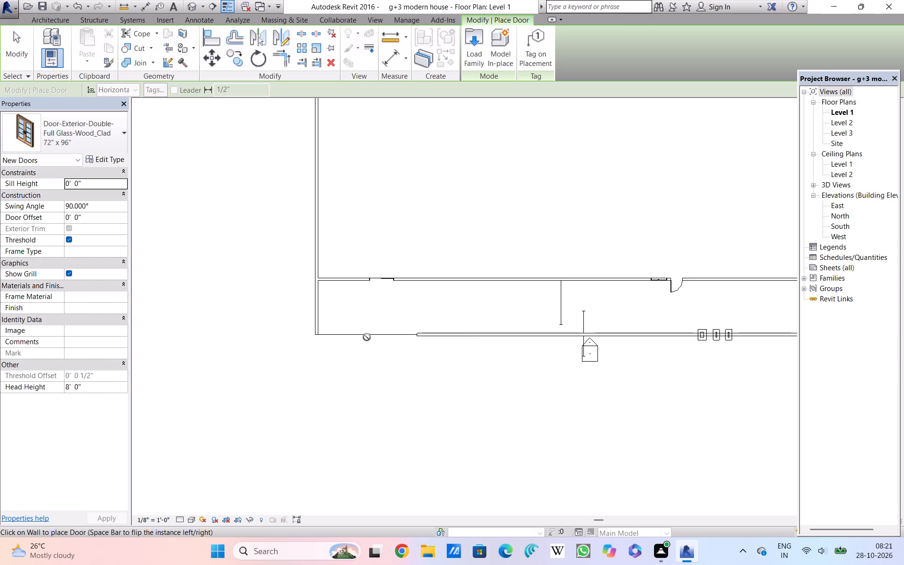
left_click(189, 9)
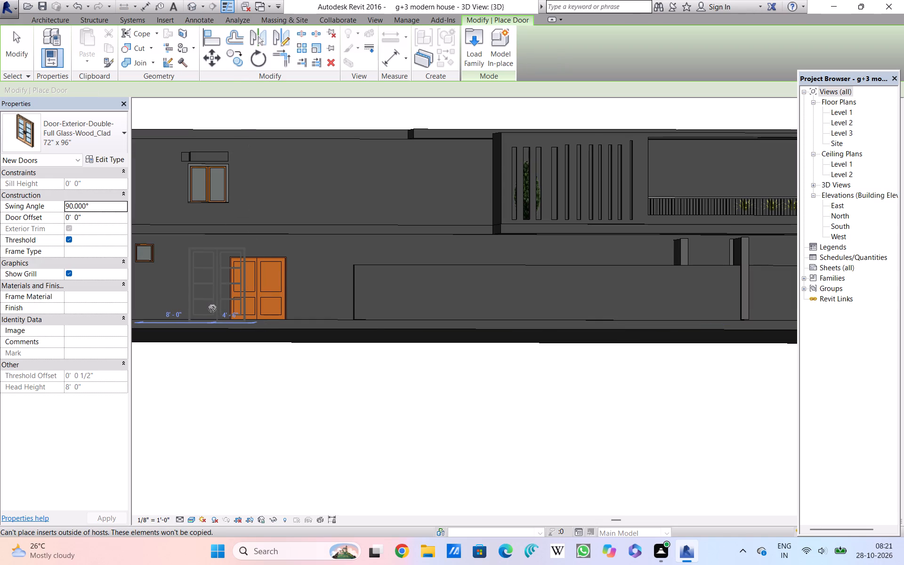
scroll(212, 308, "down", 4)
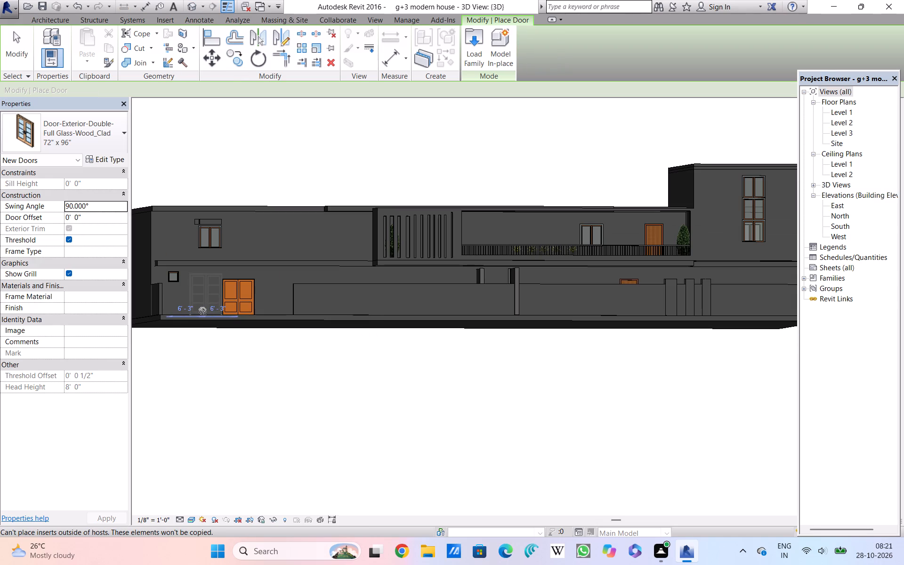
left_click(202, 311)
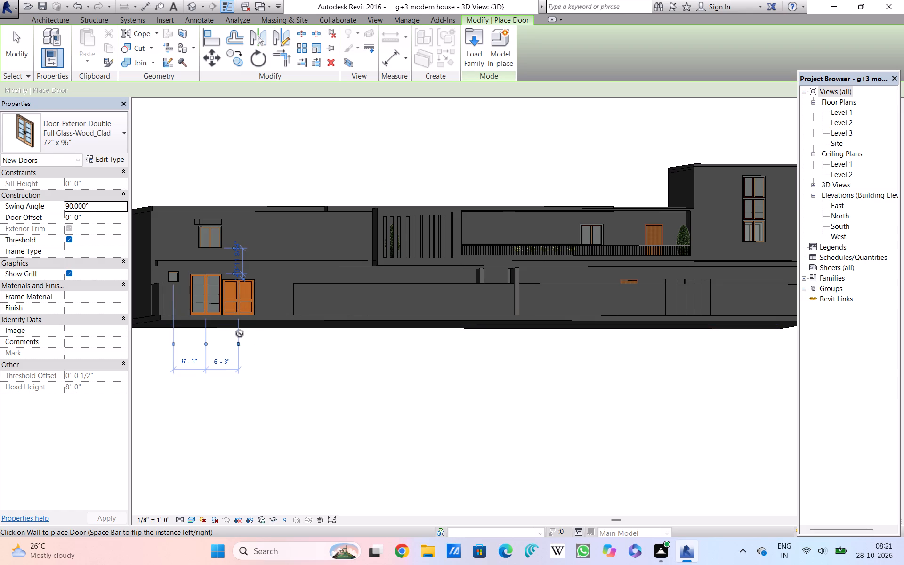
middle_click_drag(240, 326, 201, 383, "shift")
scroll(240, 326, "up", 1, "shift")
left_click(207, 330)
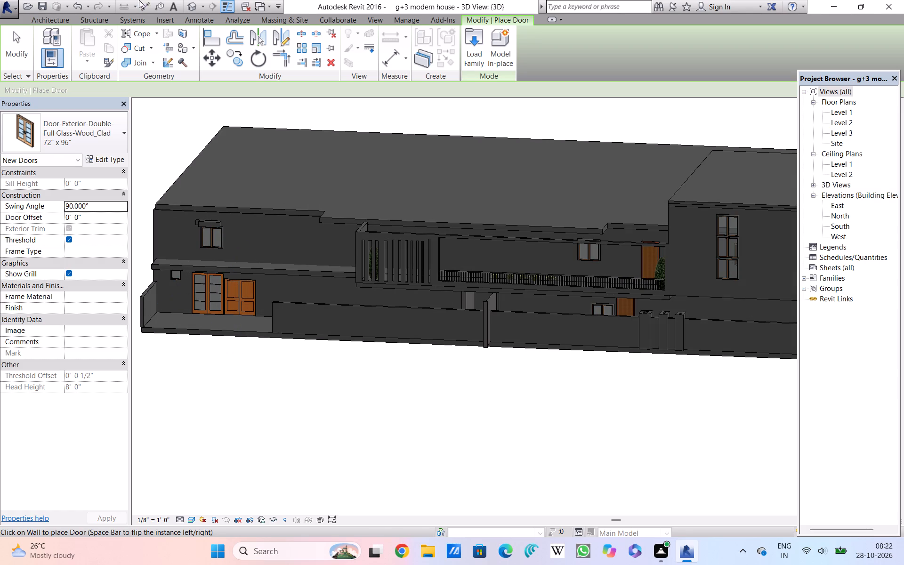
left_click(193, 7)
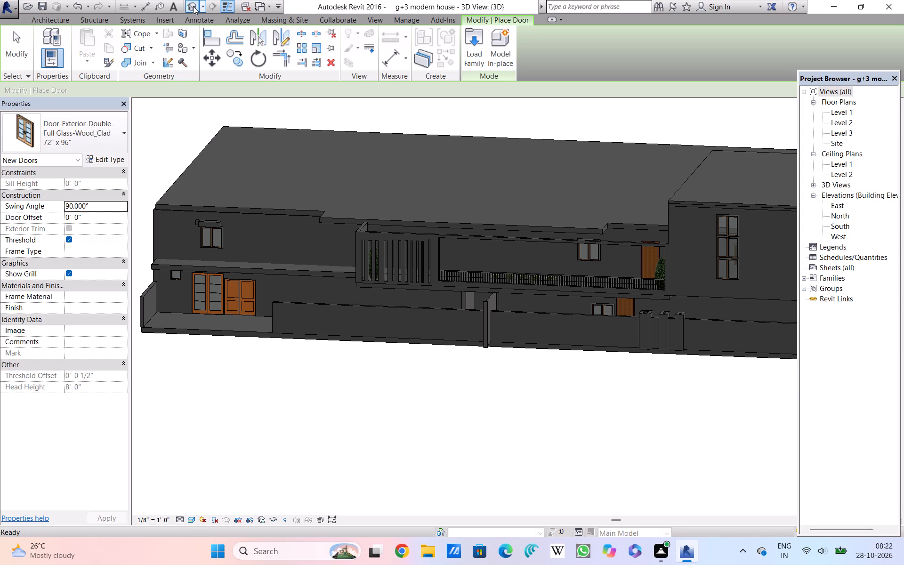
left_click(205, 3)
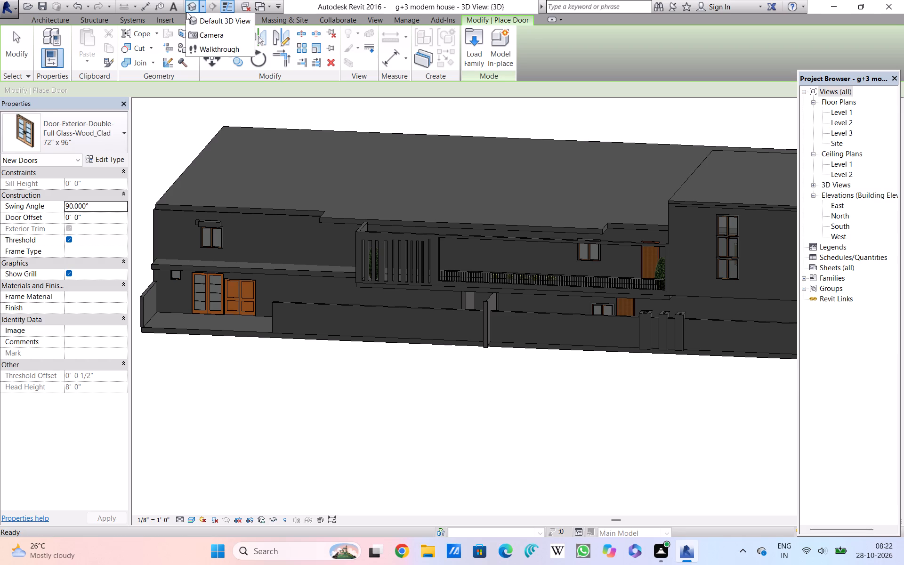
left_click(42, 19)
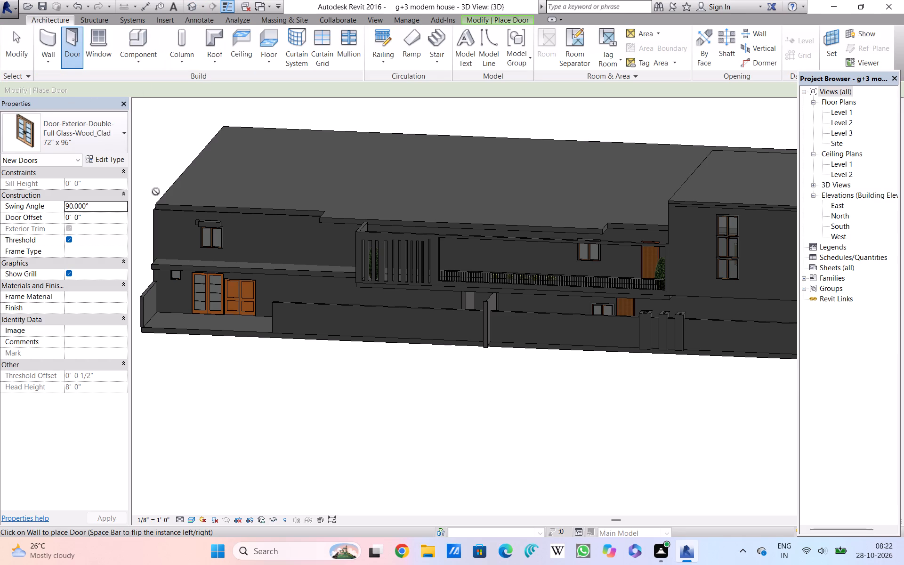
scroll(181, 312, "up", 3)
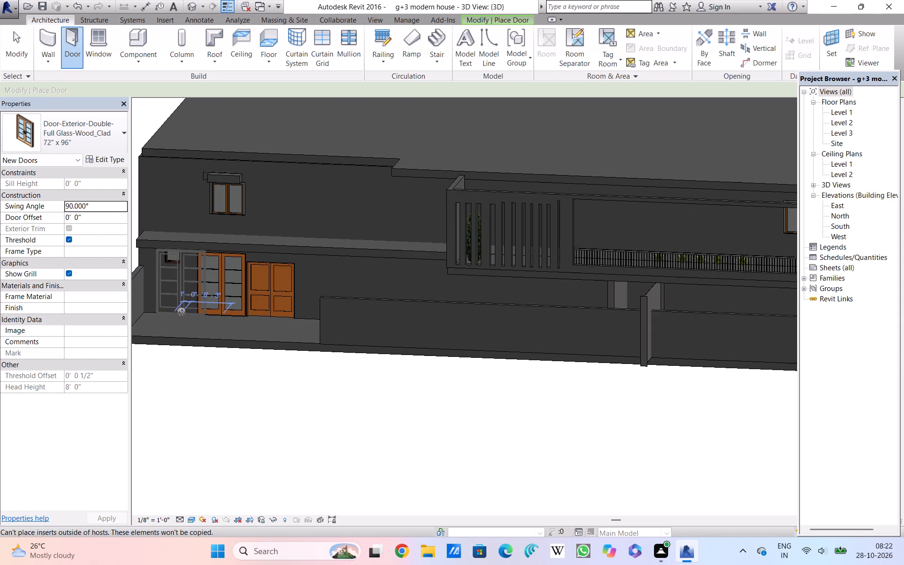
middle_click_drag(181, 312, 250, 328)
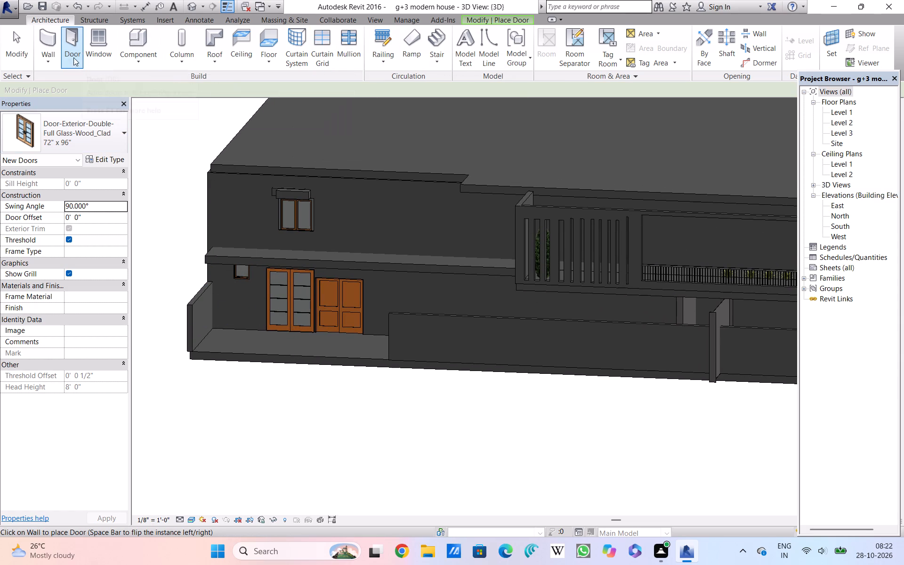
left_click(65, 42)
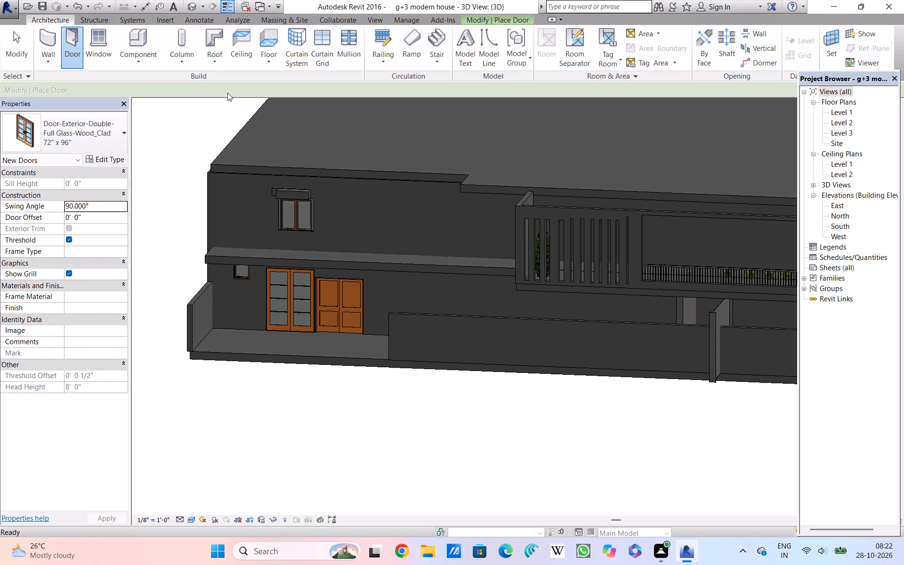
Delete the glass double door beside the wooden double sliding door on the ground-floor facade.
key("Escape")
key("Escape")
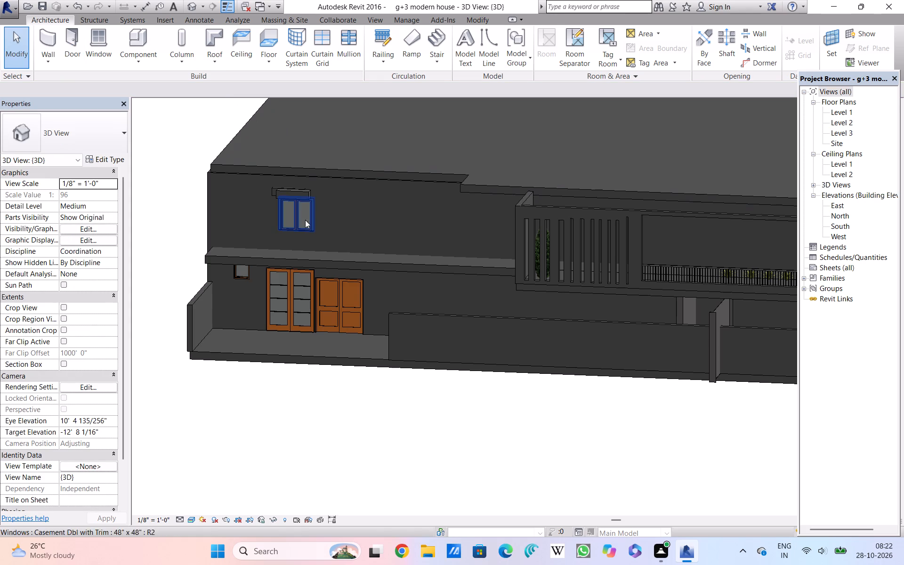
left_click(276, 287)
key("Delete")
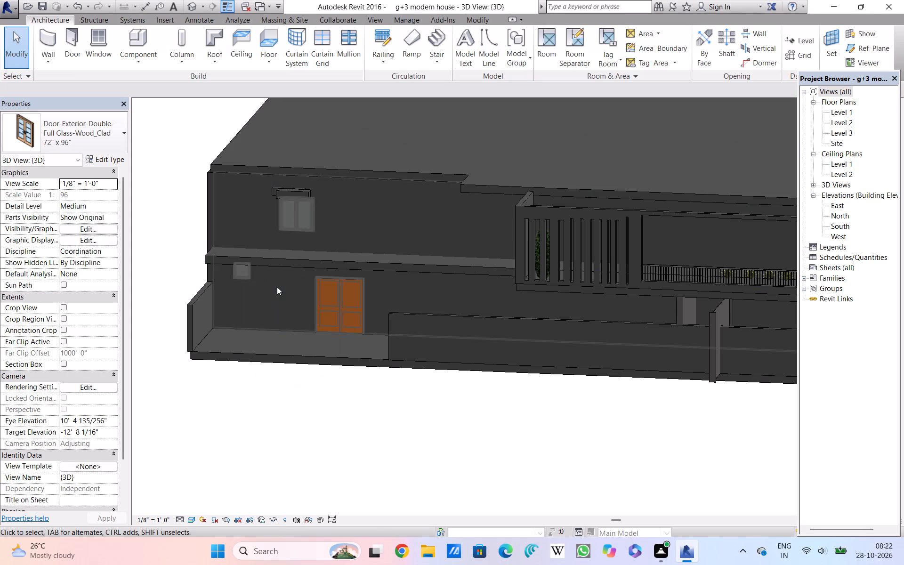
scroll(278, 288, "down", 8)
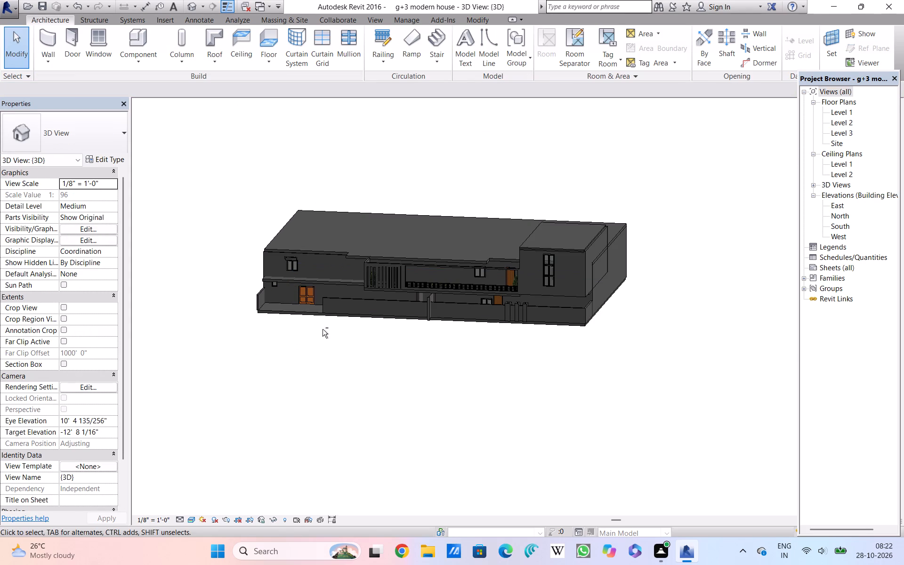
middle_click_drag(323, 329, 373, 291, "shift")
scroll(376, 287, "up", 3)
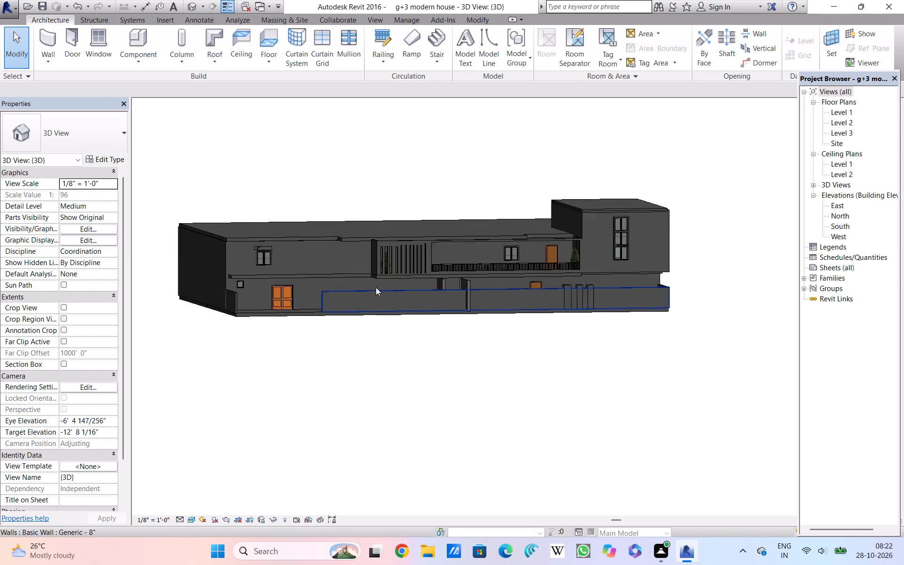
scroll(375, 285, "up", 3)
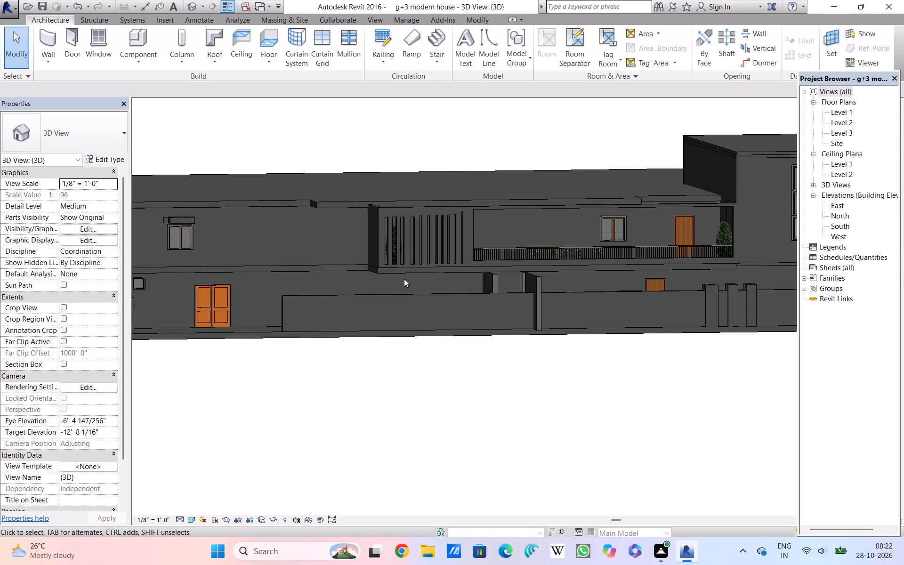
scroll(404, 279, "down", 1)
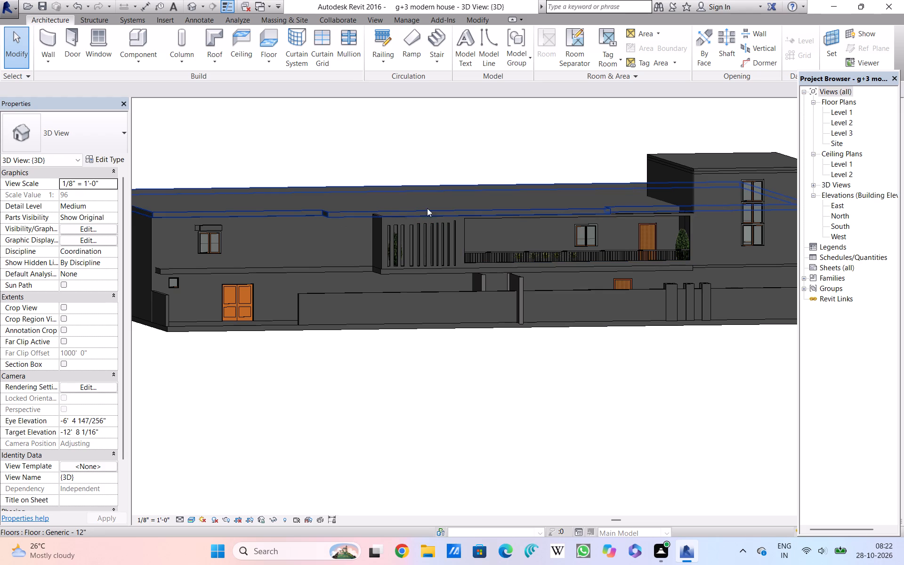
Open the Level 3 floor plan.
left_click(839, 131)
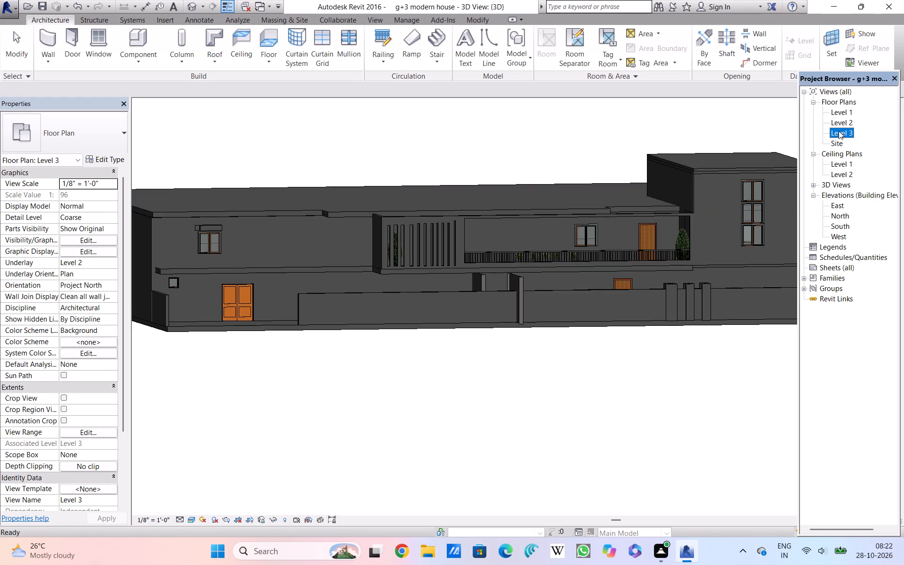
left_click(839, 131)
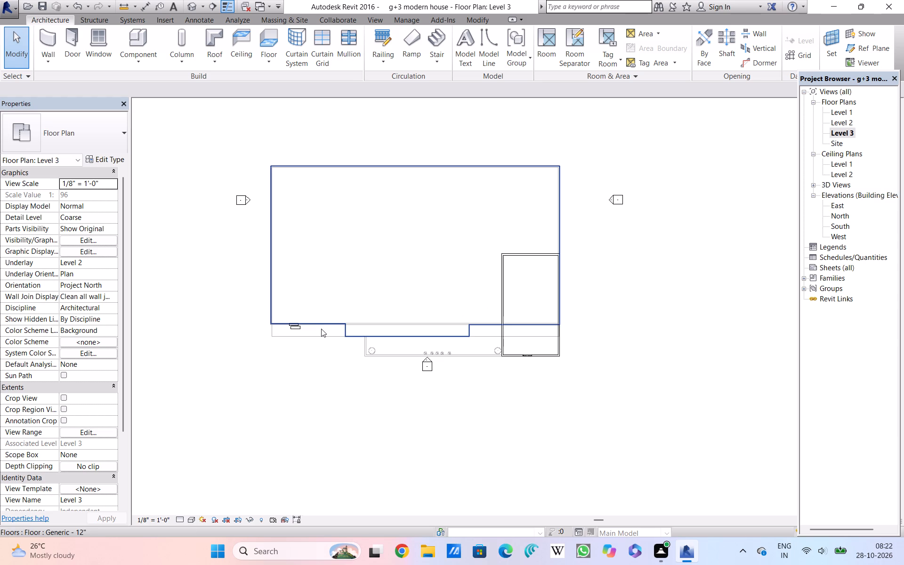
Start a Handrail - Rectangular railing on Level 3, sketching a 33' segment along the front floor edge and a perpendicular segment about 5'-4" along the floor's step.
scroll(321, 329, "up", 1)
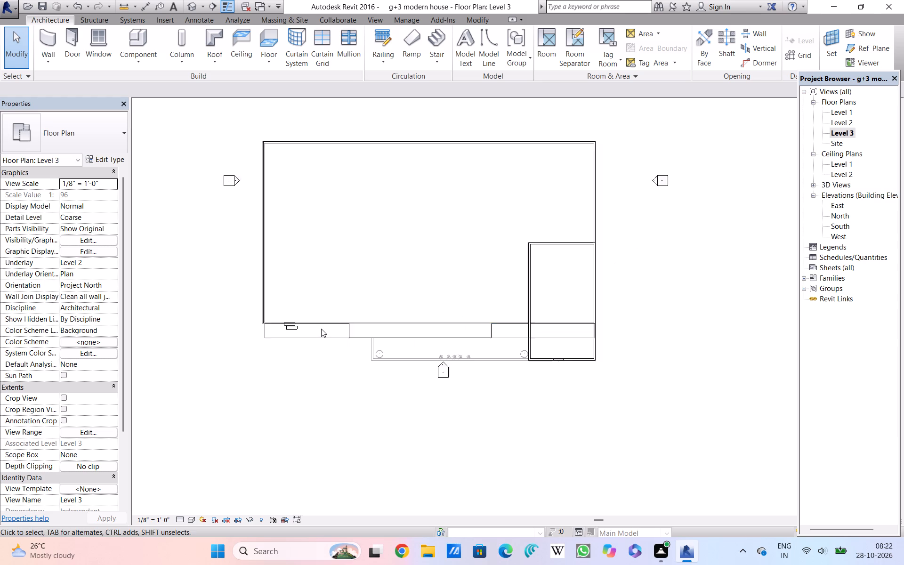
scroll(321, 329, "up", 1)
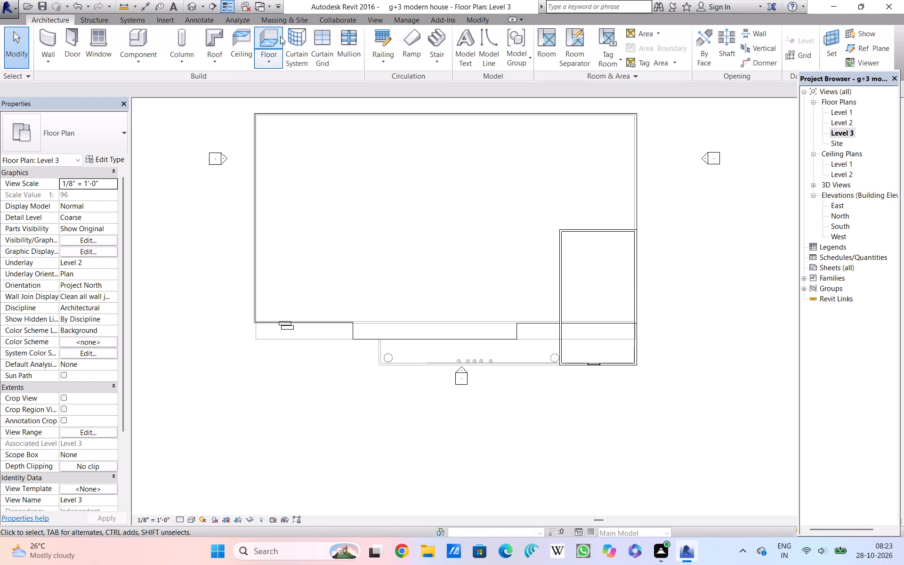
left_click(384, 40)
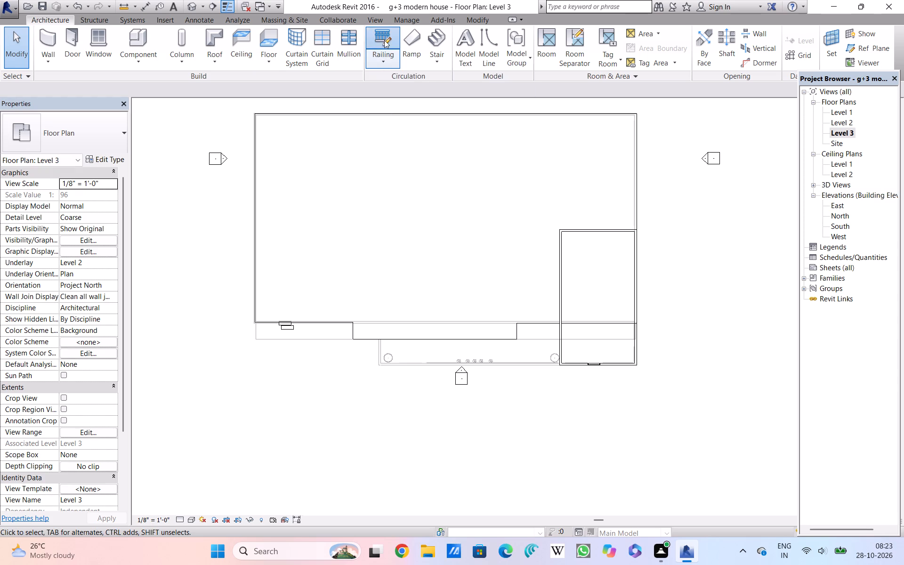
left_click(492, 32)
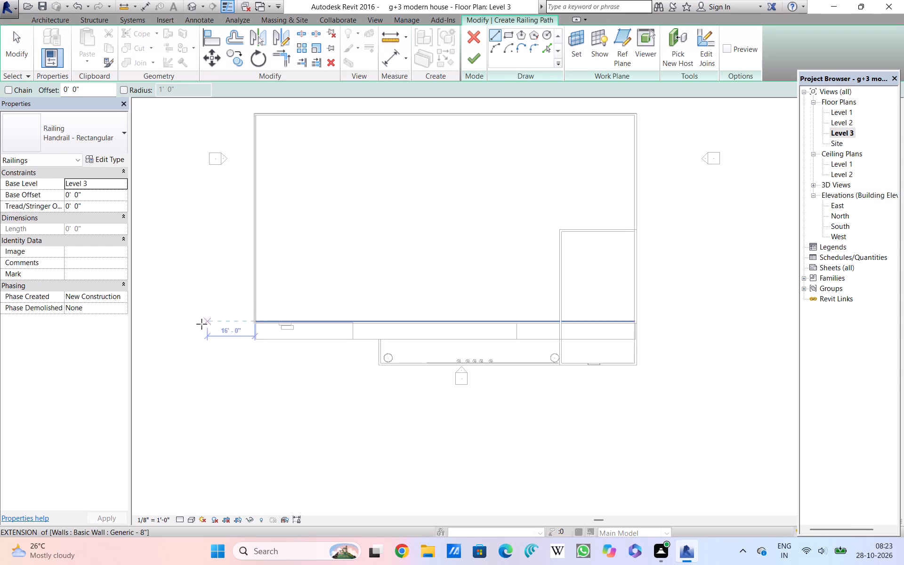
left_click(259, 325)
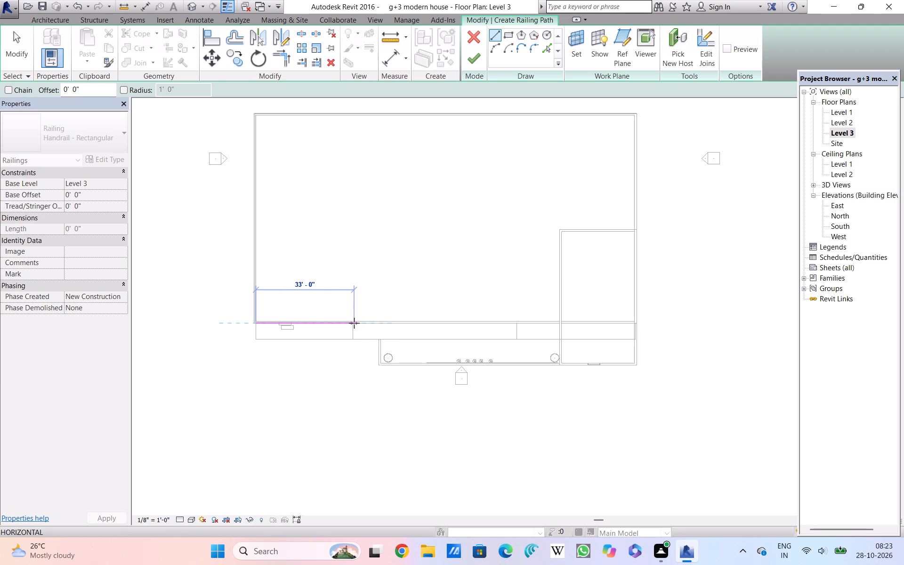
left_click(354, 323)
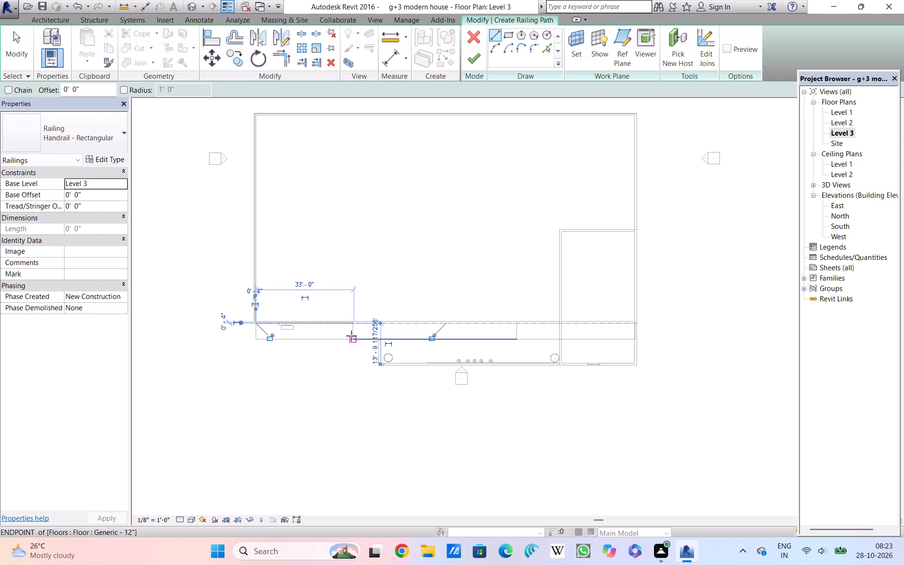
scroll(353, 331, "up", 6)
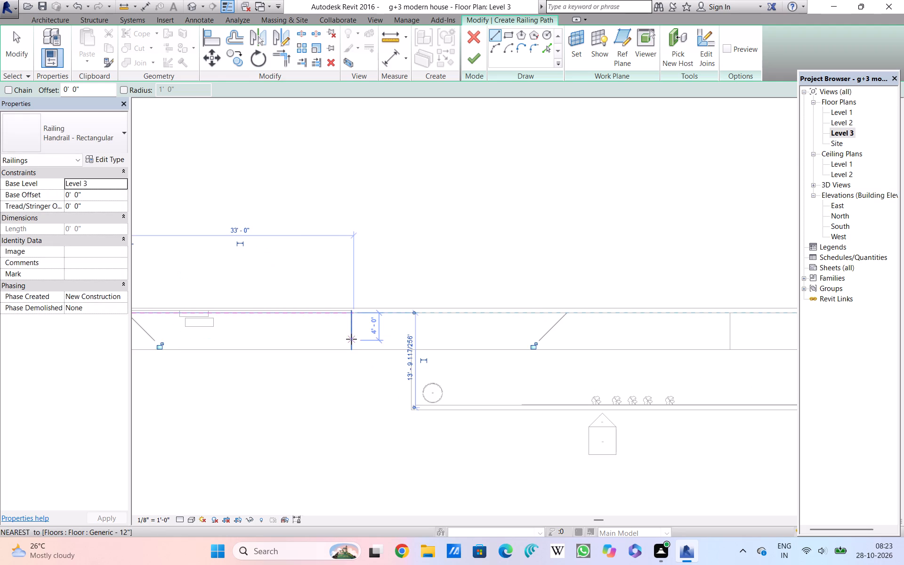
left_click(350, 314)
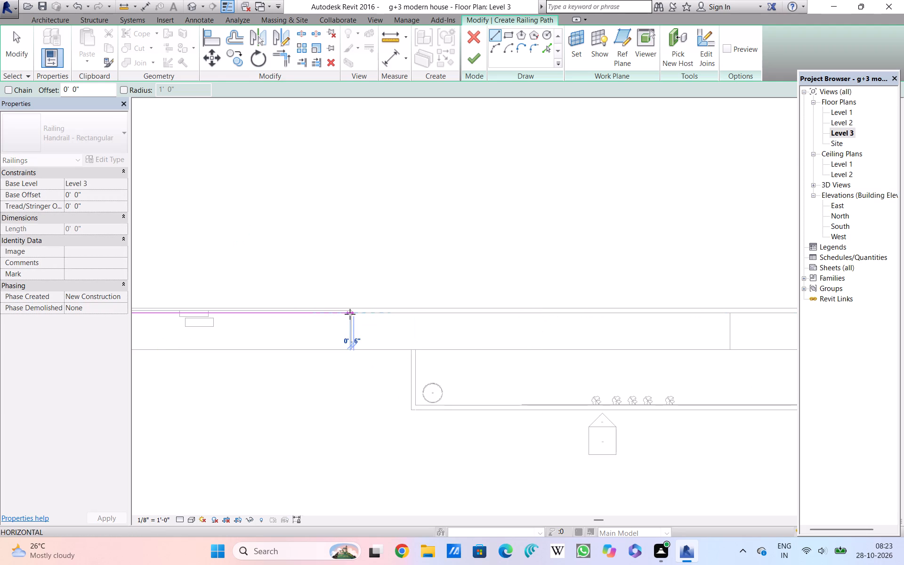
left_click(351, 349)
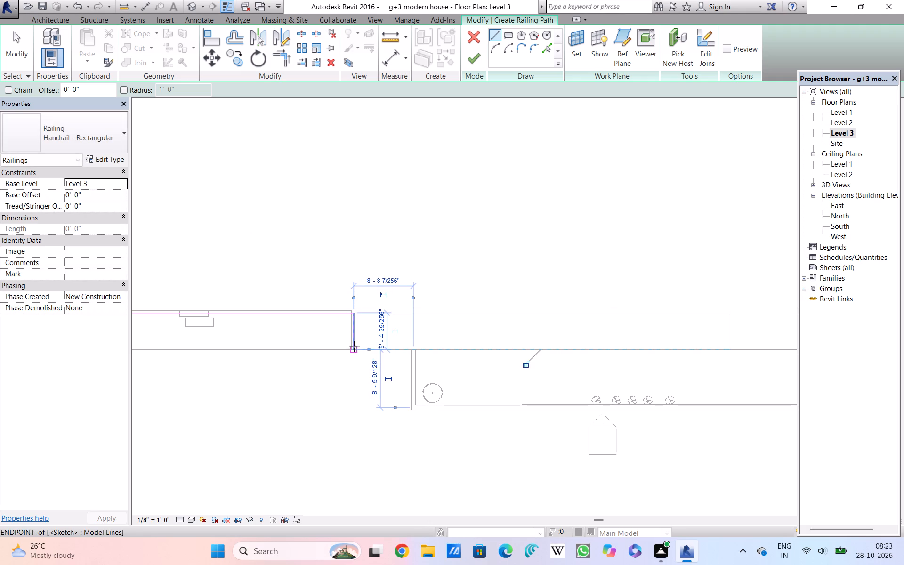
scroll(350, 350, "up", 5)
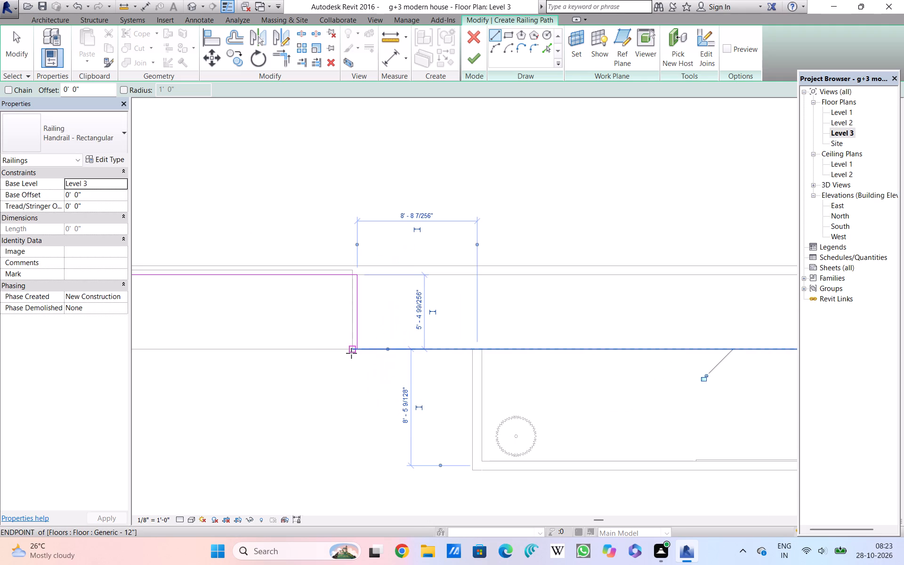
double_click(356, 352)
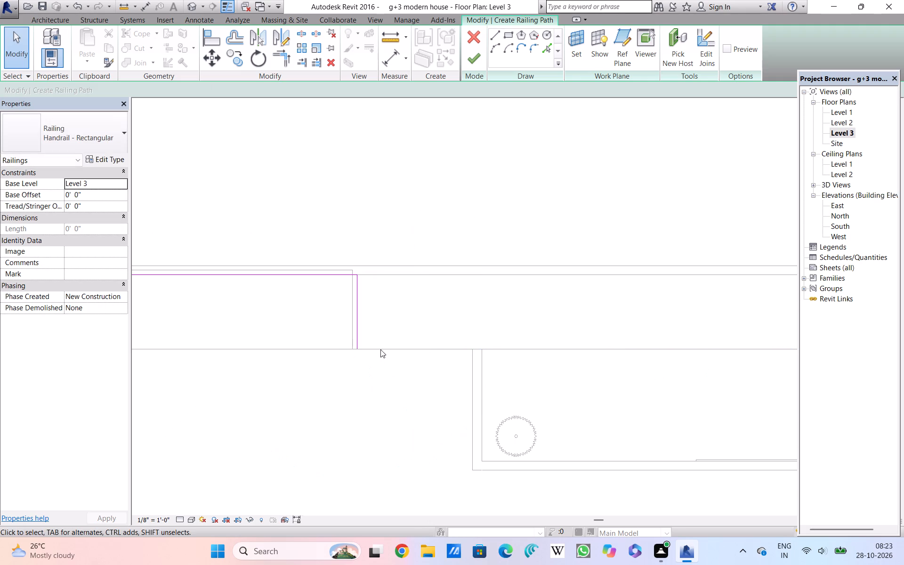
Sketch the railing's long front segment, about 69'-2", from the short segment's end along the projecting floor edge to the adjoining room's wall.
left_click(493, 38)
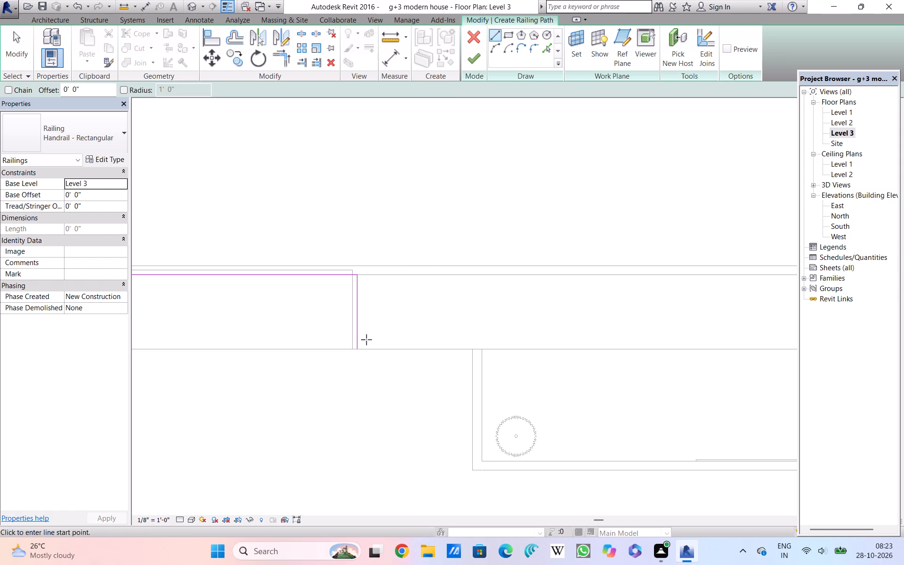
left_click(355, 351)
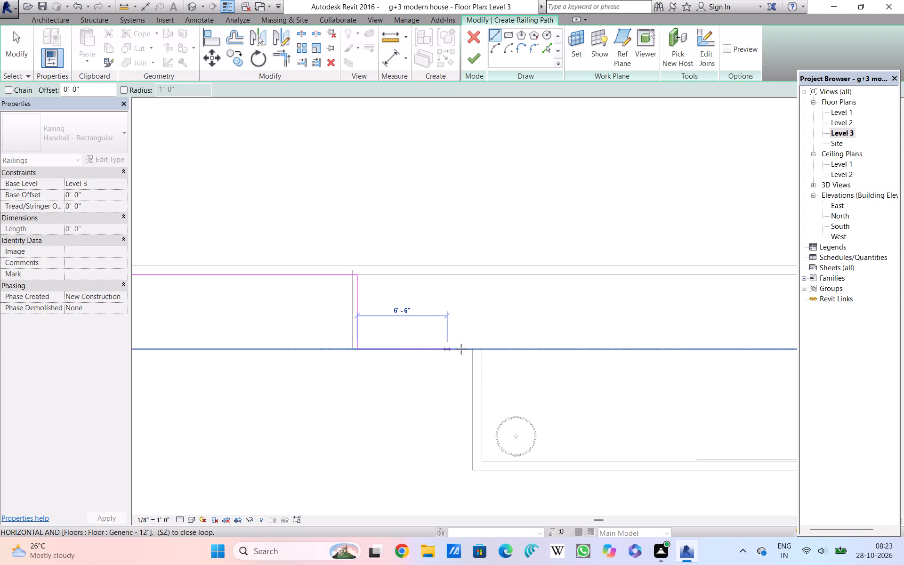
scroll(500, 353, "down", 9)
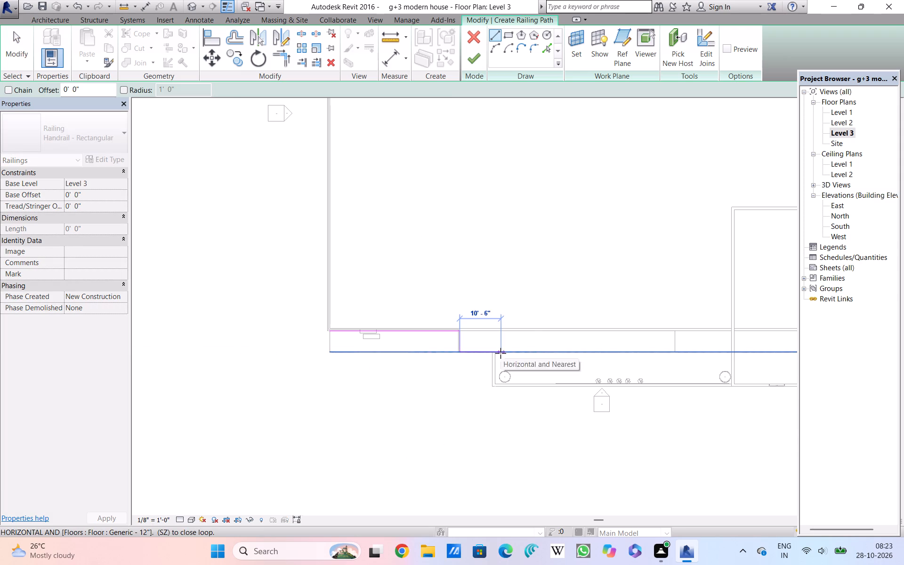
scroll(649, 347, "down", 2)
middle_click_drag(646, 347, 645, 347)
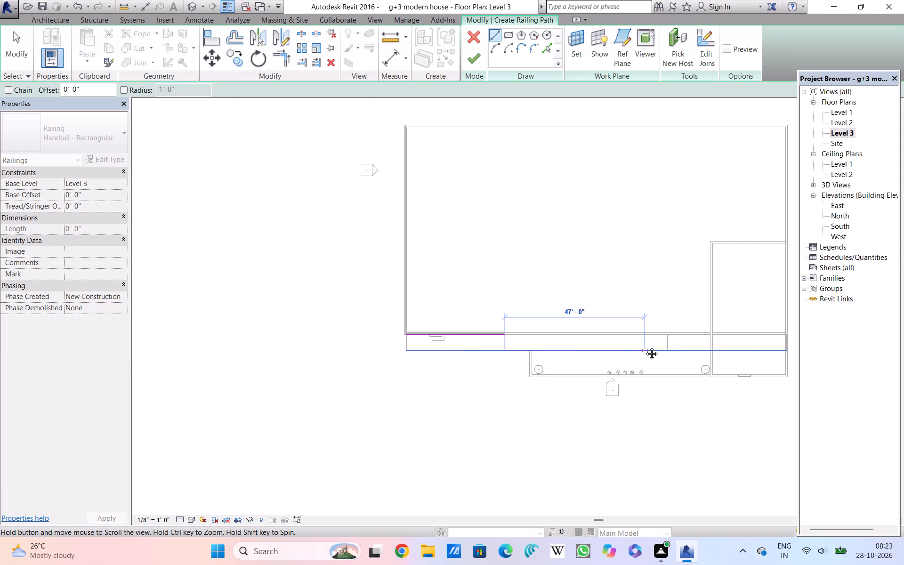
middle_click_drag(645, 347, 468, 350)
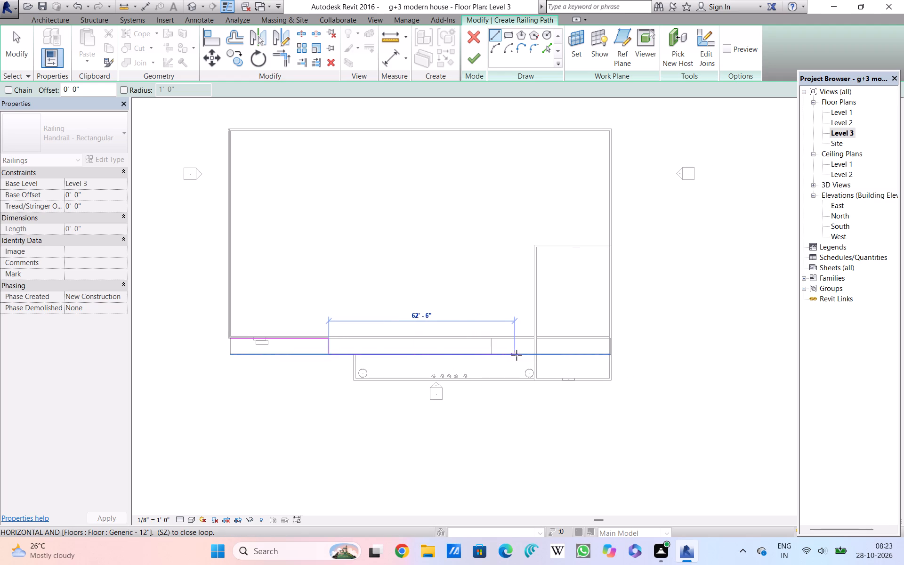
left_click(529, 355)
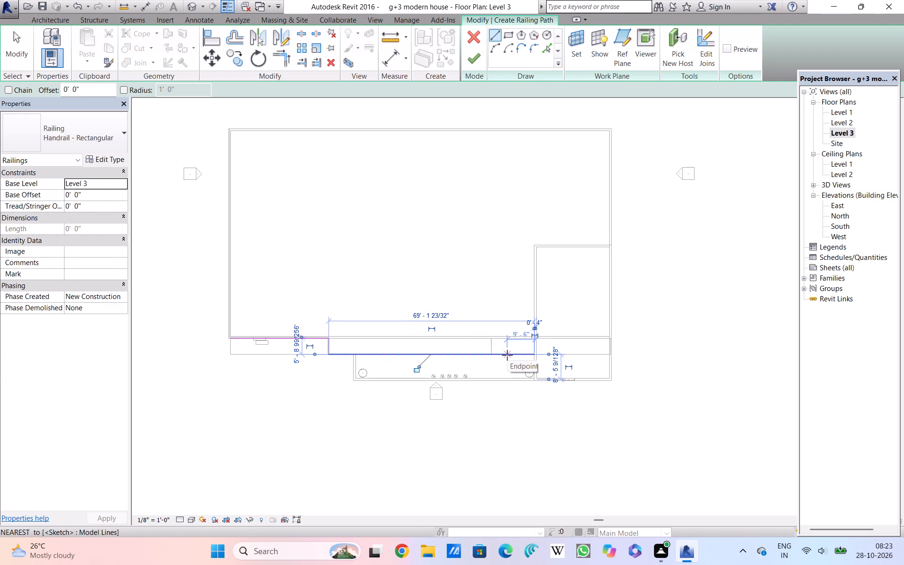
Shorten the long front railing segment to 54', ending just before the projecting floor's far corner, and finish the railing.
scroll(517, 367, "up", 5)
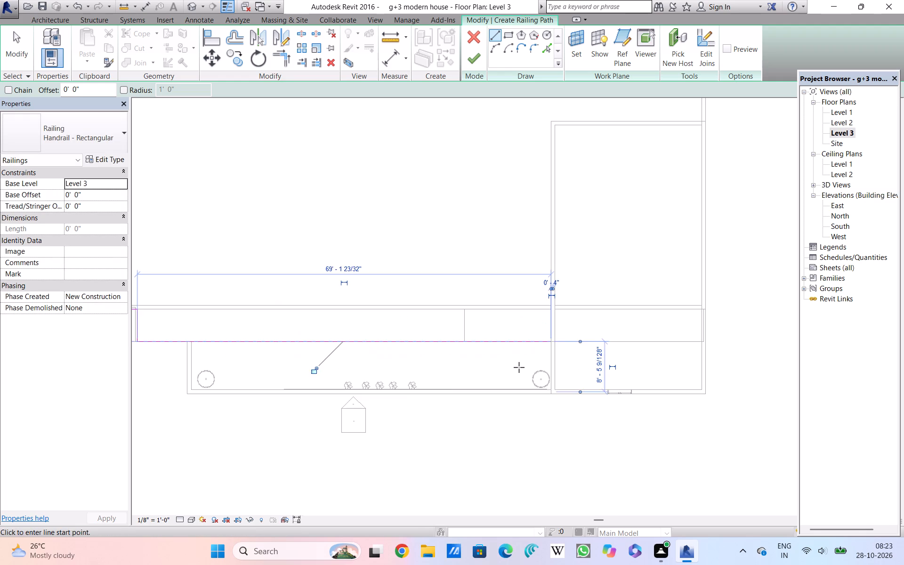
scroll(519, 367, "up", 6)
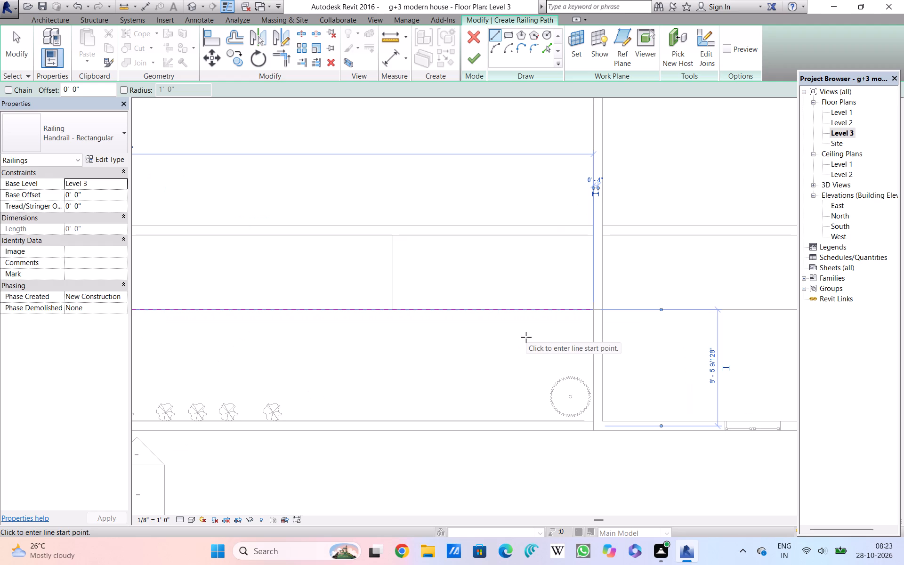
key("Escape")
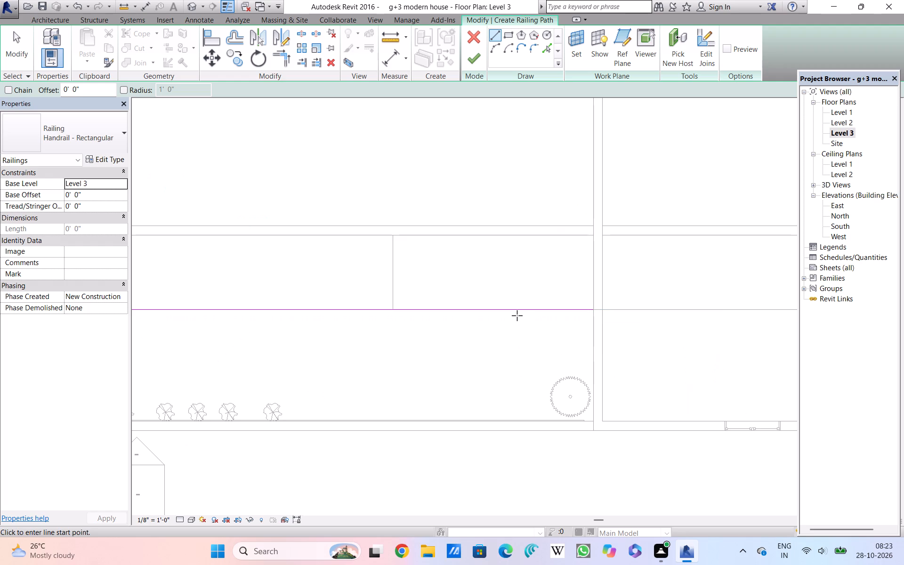
key("Escape")
left_click(516, 311)
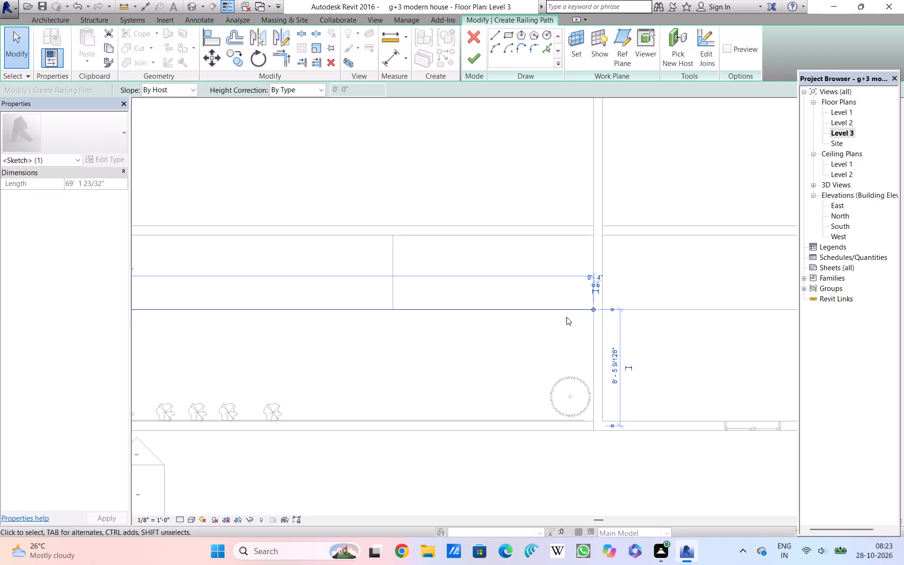
left_click_drag(593, 310, 431, 303)
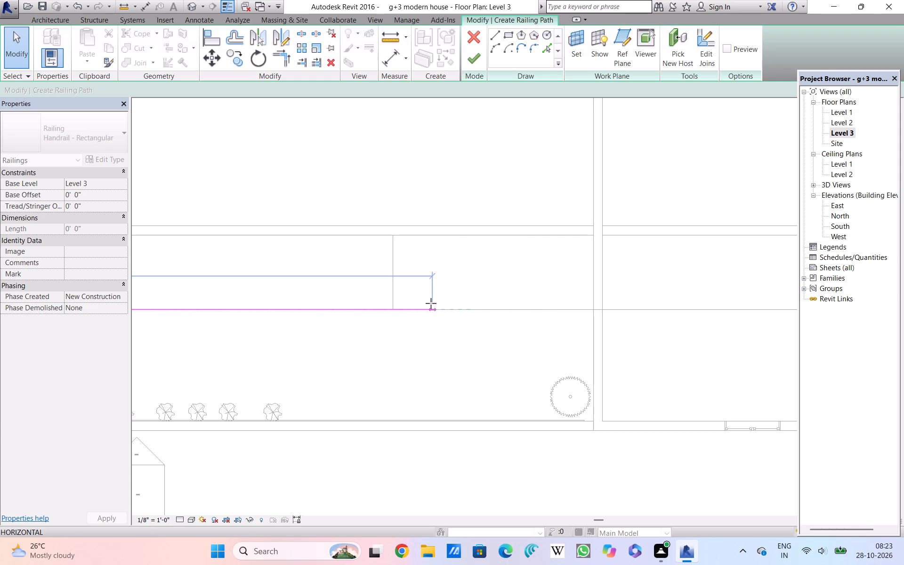
left_click_drag(431, 303, 384, 303)
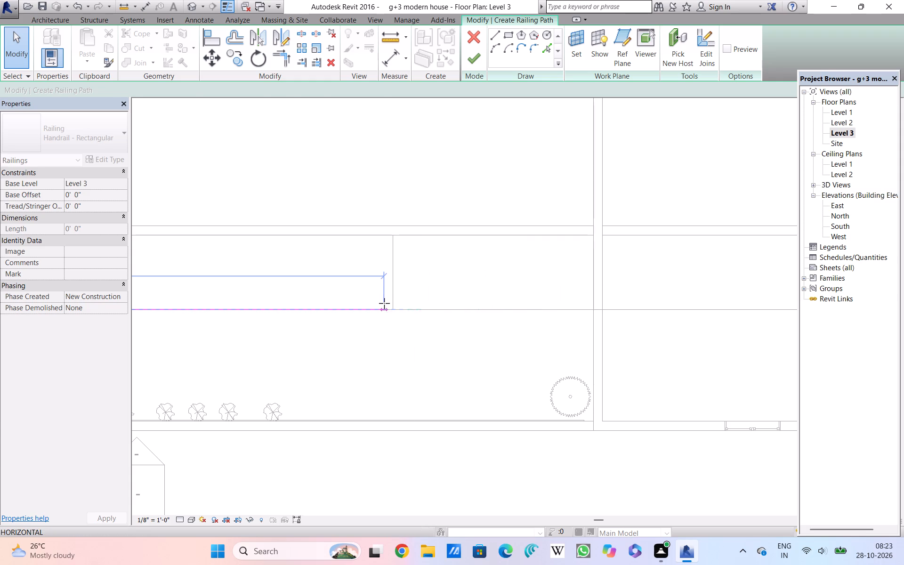
left_click(470, 56)
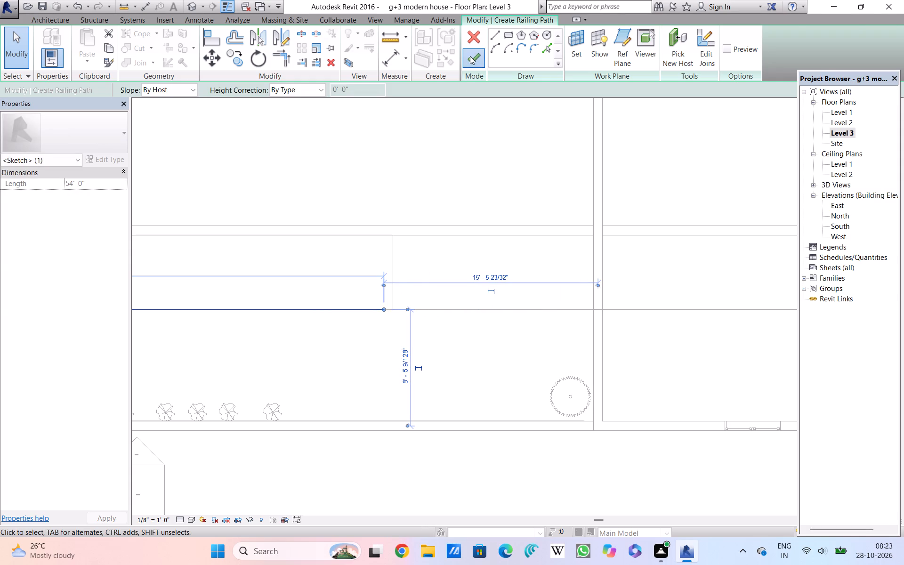
left_click(425, 302)
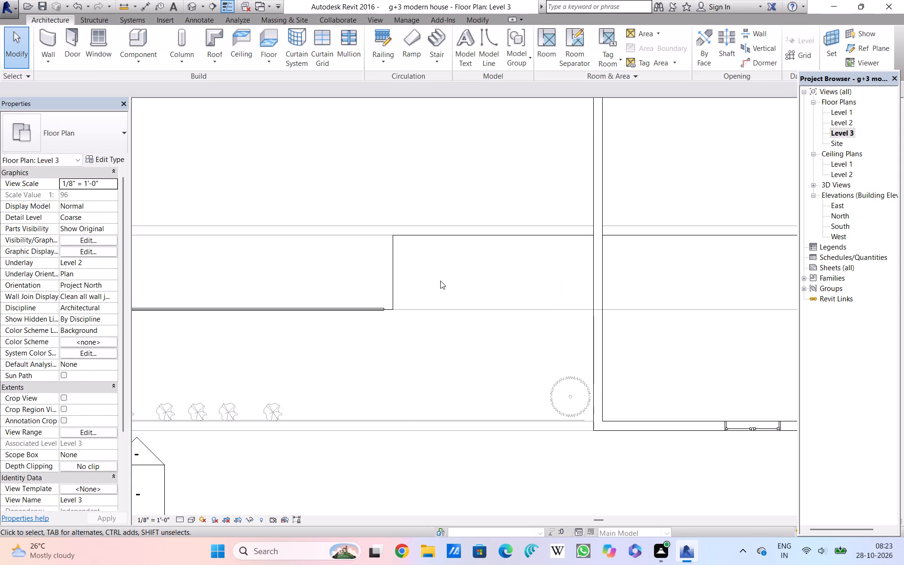
Save the project and draw a 15' long Generic - 8" wall on Level 3 from the railing's end towards the adjoining room's wall.
left_click(53, 43)
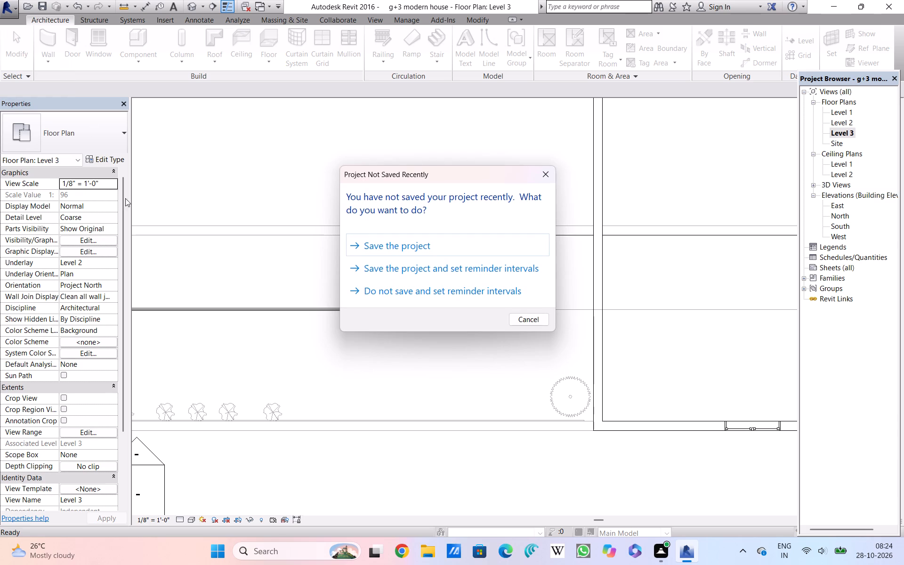
left_click(399, 243)
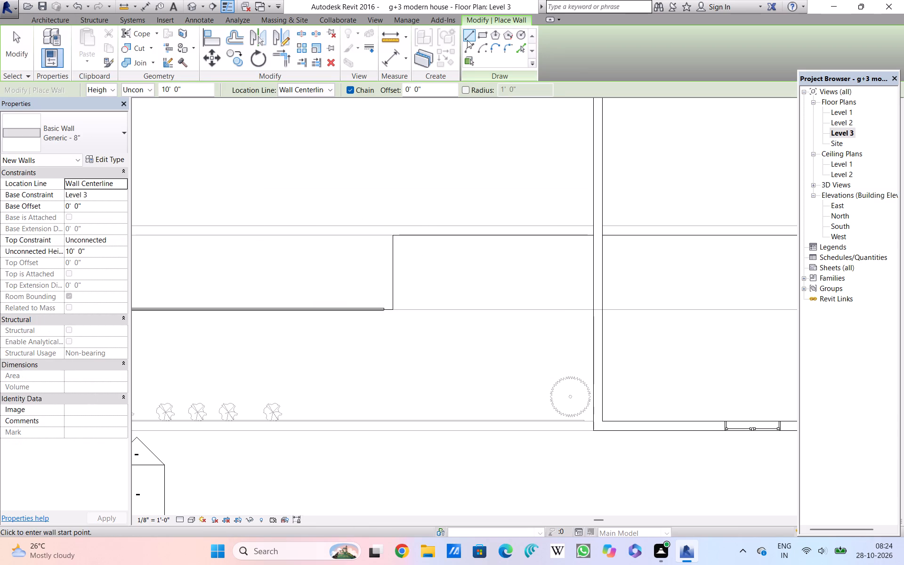
double_click(469, 34)
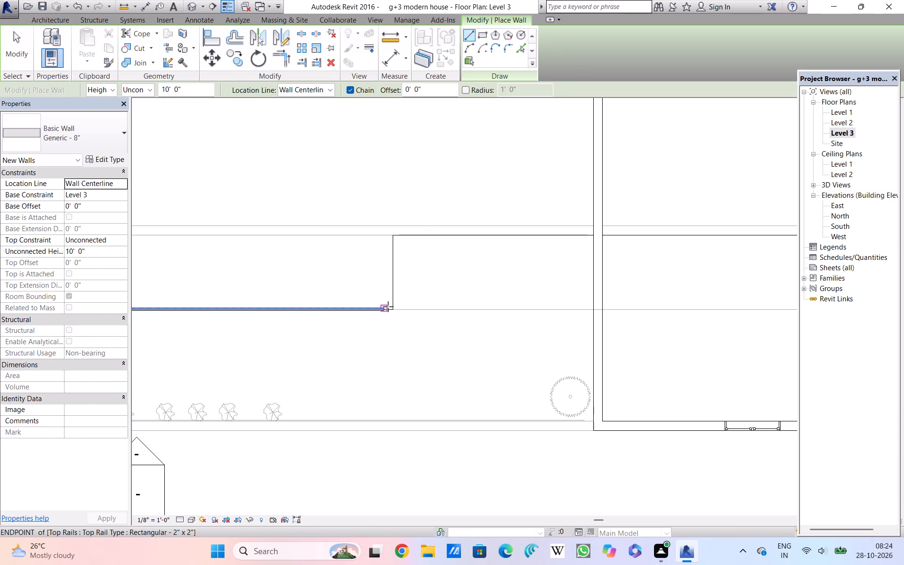
left_click(388, 307)
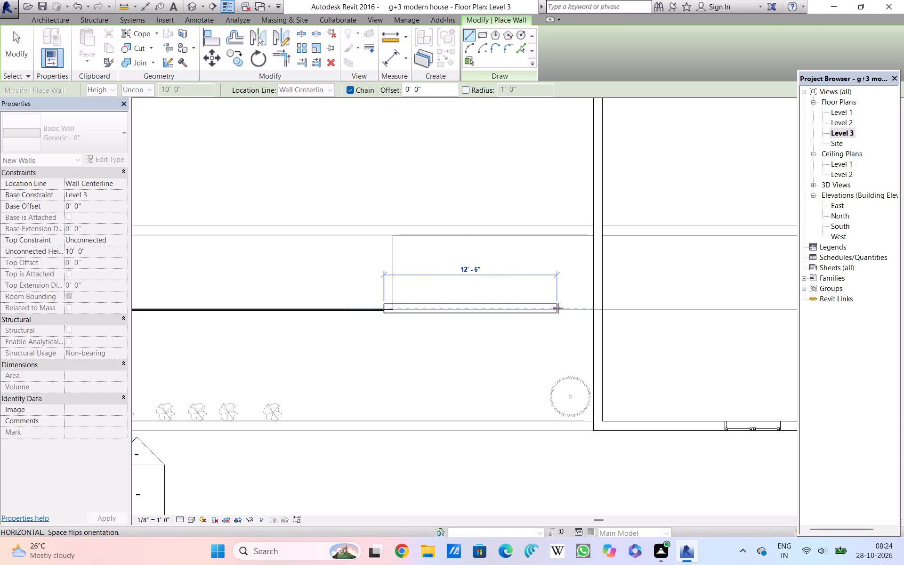
left_click(591, 311)
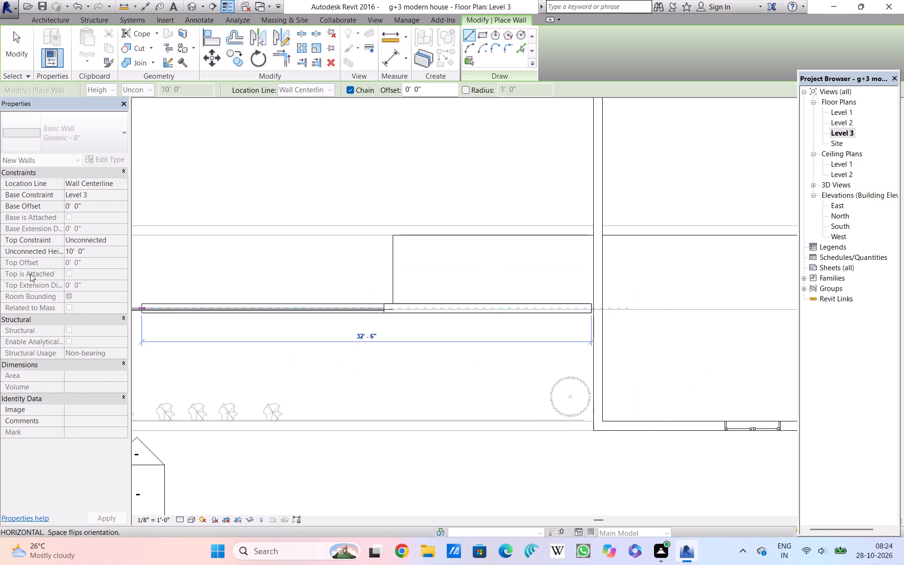
key("Escape")
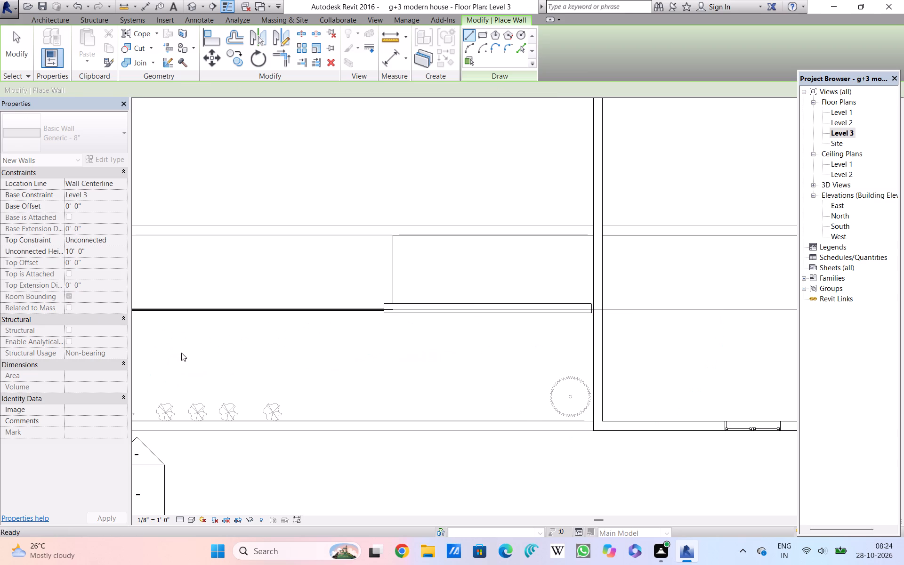
Set the unconnected height for new Generic - 8" walls to 3'.
left_click(88, 249)
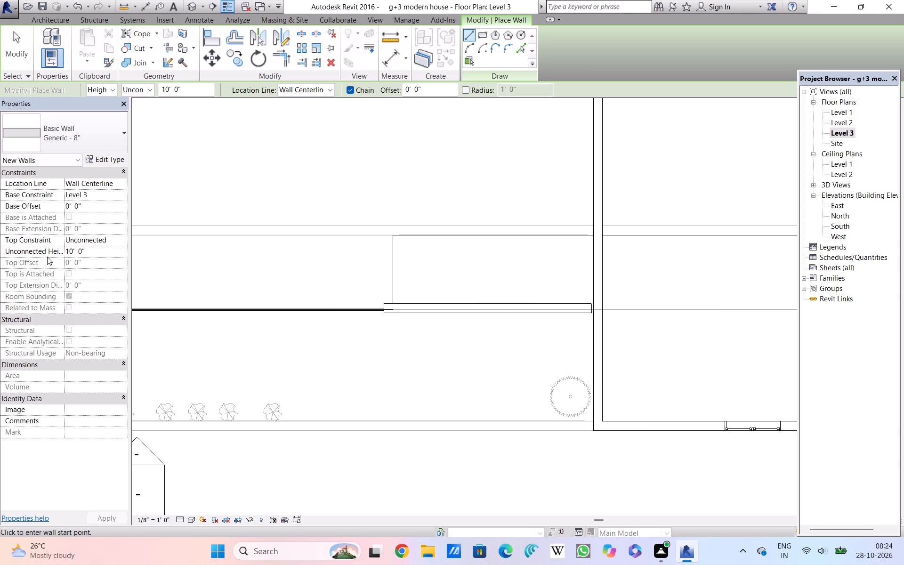
left_click_drag(86, 250, 54, 249)
key("BackSpace")
type("3'")
key("Return")
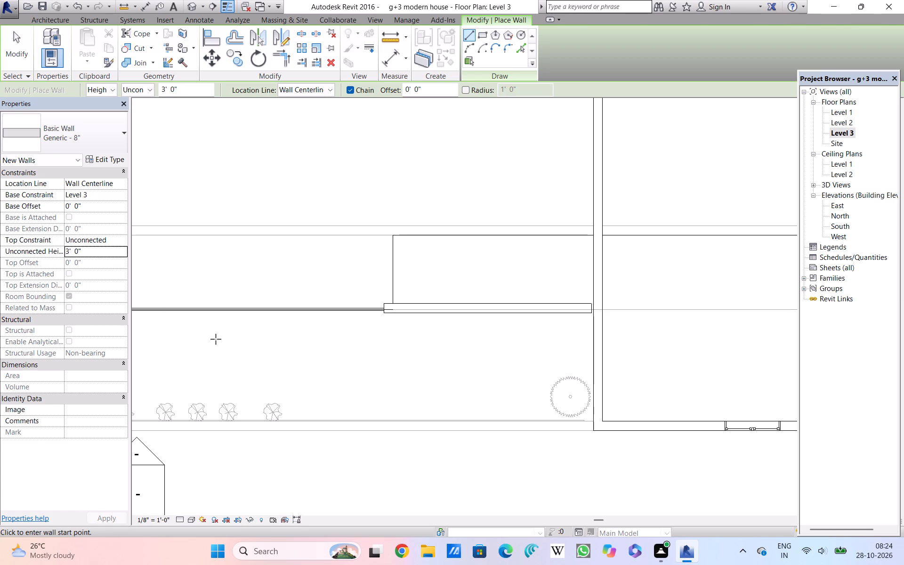
key("Escape")
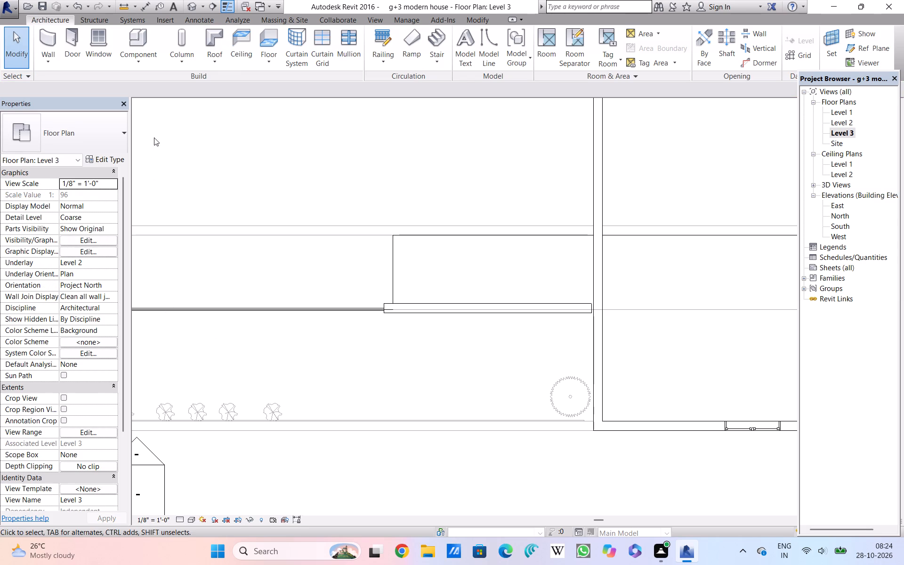
Set the unconnected height of the 15' long Generic - 8" wall on Level 3 to 3' in the 3D view.
left_click(187, 6)
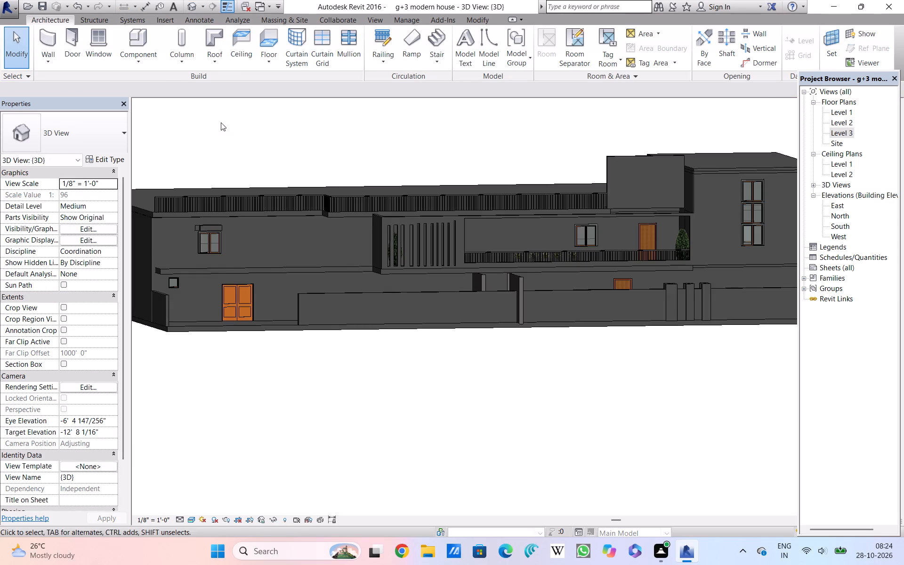
left_click(612, 163)
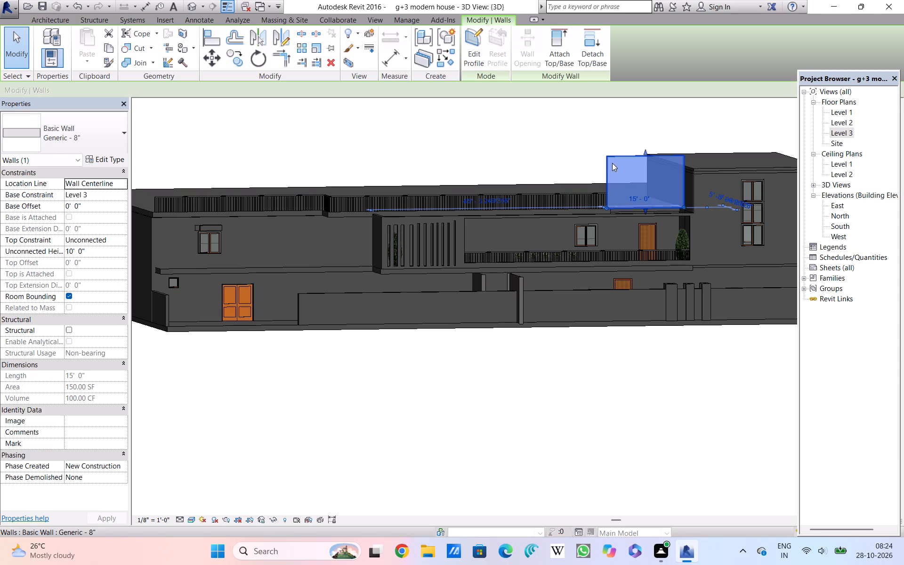
left_click(88, 251)
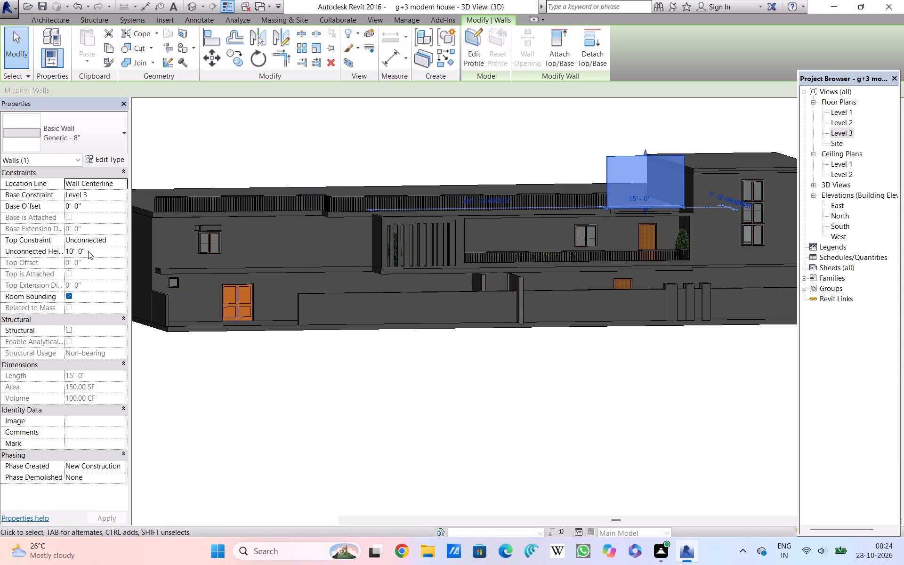
left_click_drag(88, 251, 53, 250)
key("BackSpace")
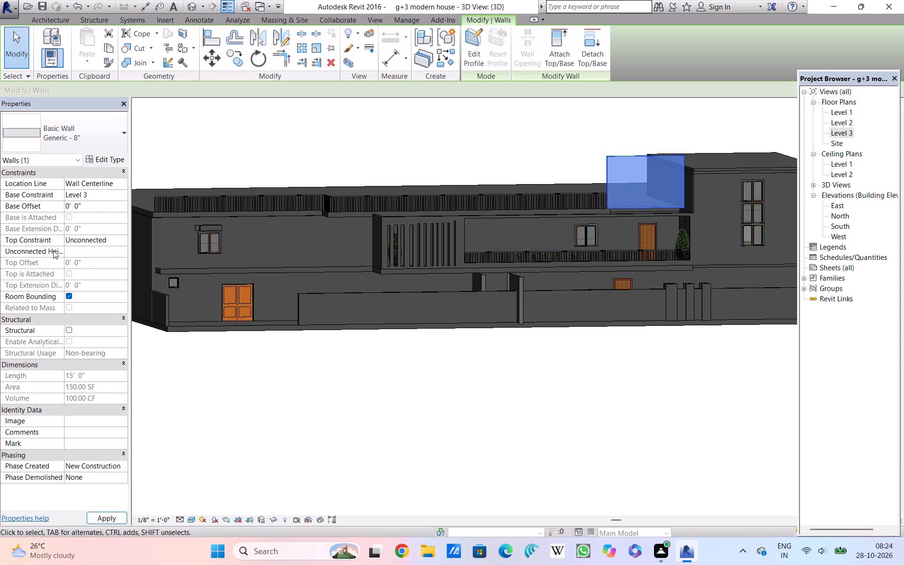
type("3'")
key("Return")
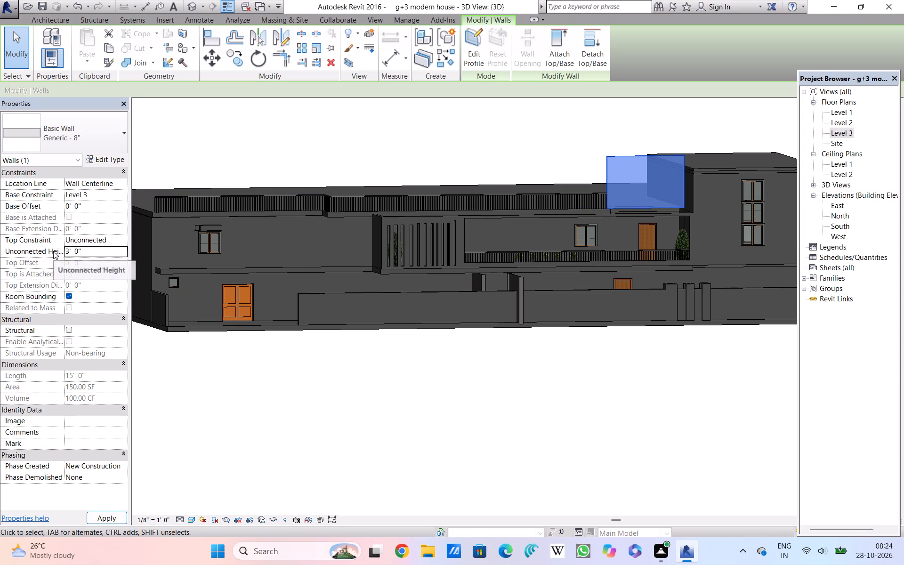
left_click(182, 411)
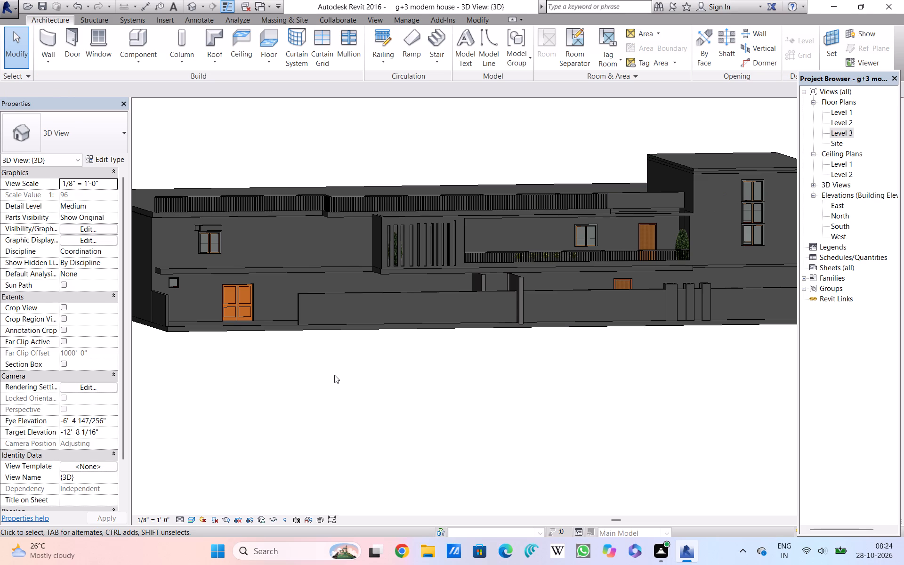
Open the profile of the low Level 3 wall beside the front railing for editing.
scroll(349, 377, "down", 1)
middle_click_drag(349, 377, 279, 363, "shift")
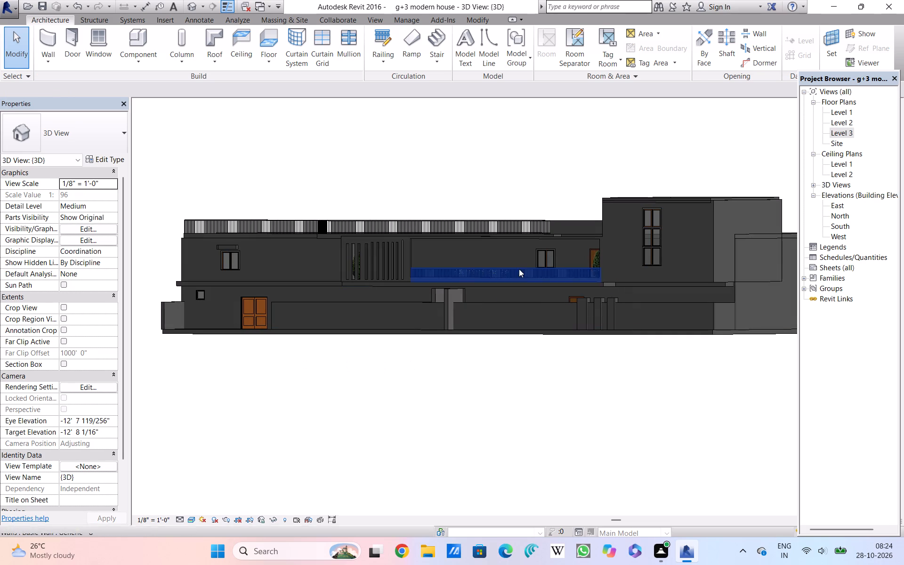
scroll(509, 225, "up", 4)
middle_click_drag(506, 225, 347, 263)
scroll(500, 227, "down", 1)
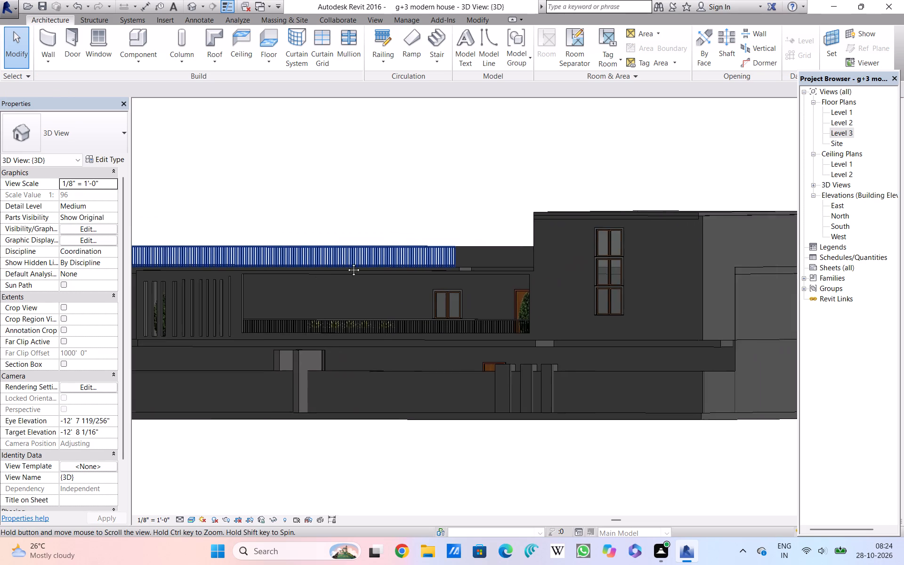
middle_click_drag(347, 263, 256, 284)
scroll(359, 285, "up", 8)
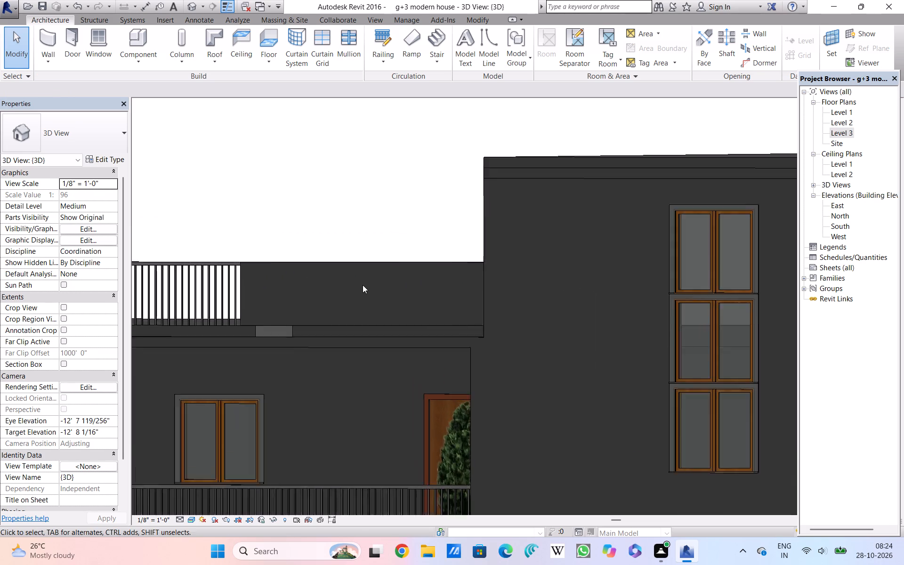
left_click(318, 266)
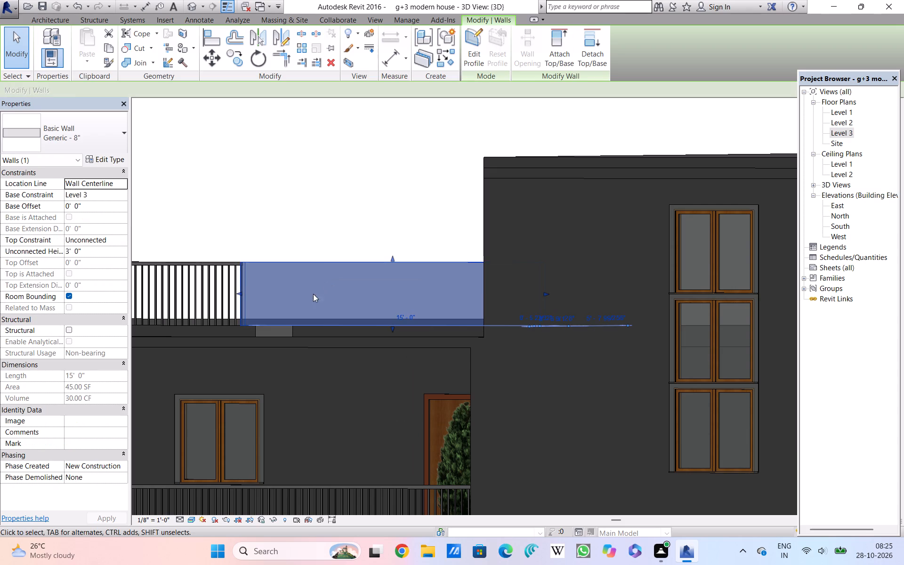
left_click(476, 56)
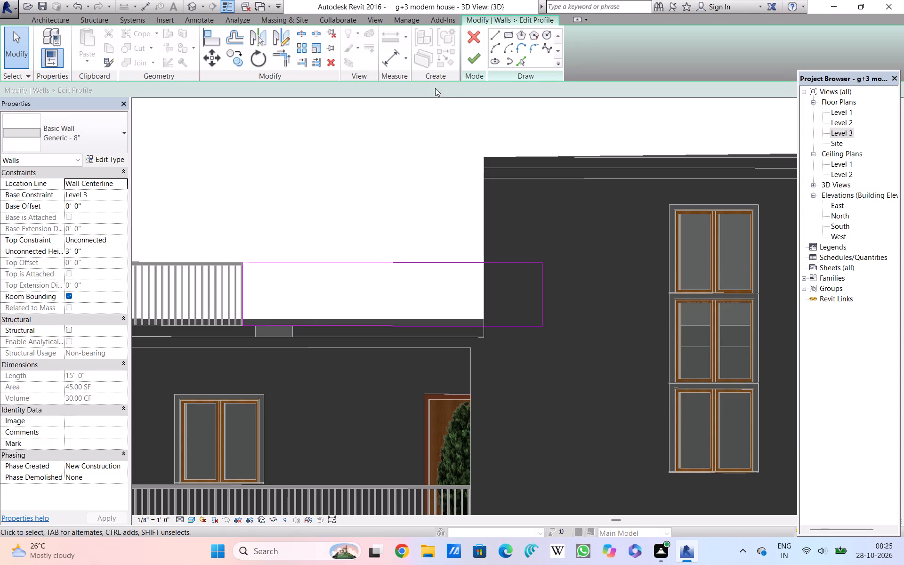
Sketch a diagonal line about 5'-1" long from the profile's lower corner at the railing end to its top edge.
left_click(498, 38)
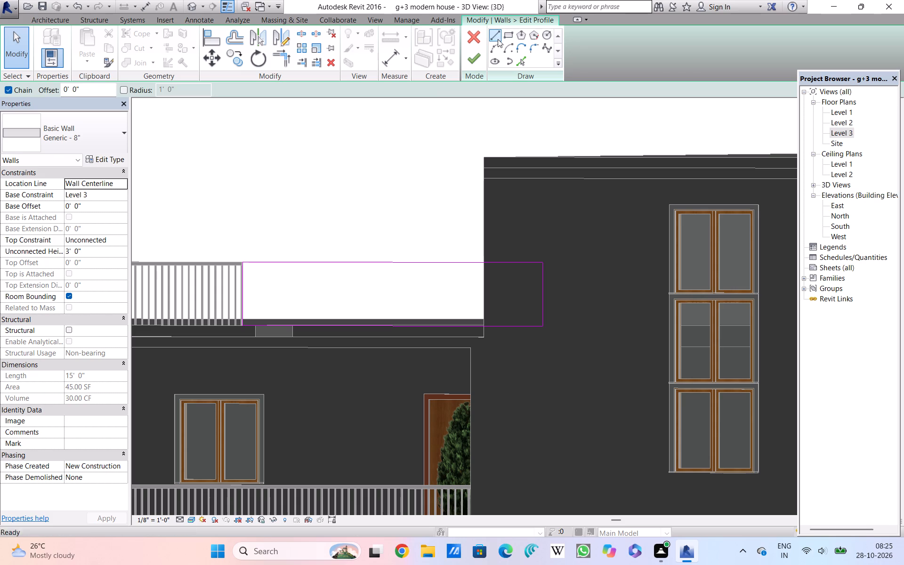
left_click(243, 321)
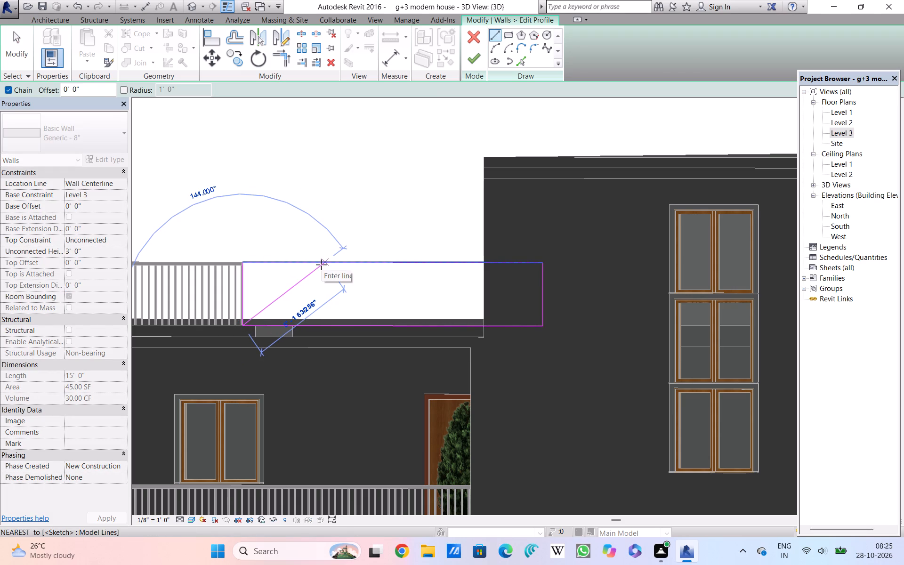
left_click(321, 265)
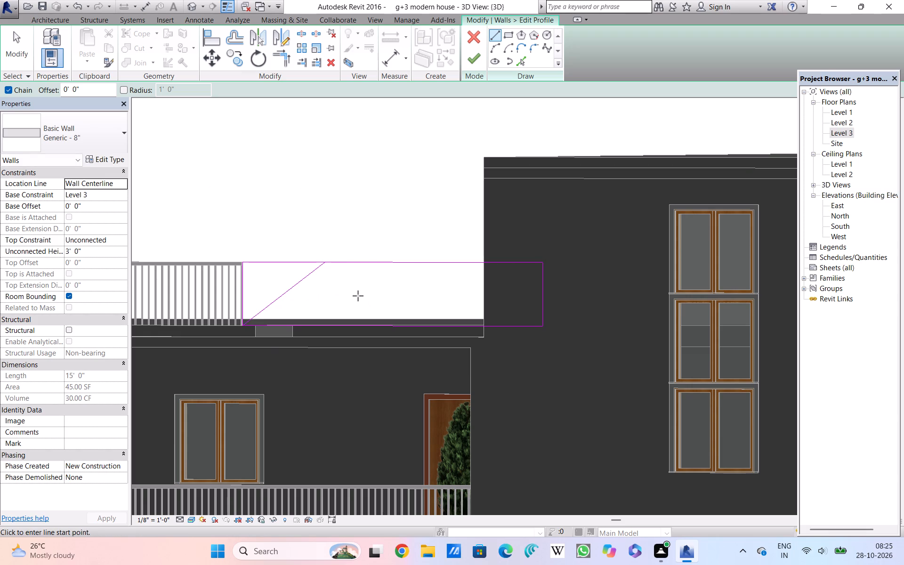
Sketch three rectangular openings side by side inside the wall profile, each about 9" high and about 6", 5 3/8" and 7 5/8" wide.
left_click(510, 37)
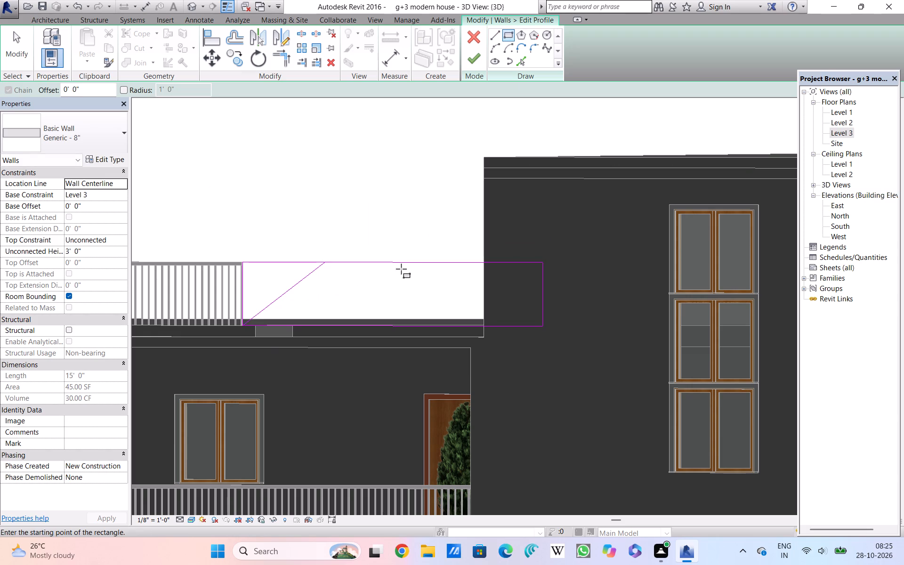
left_click(361, 290)
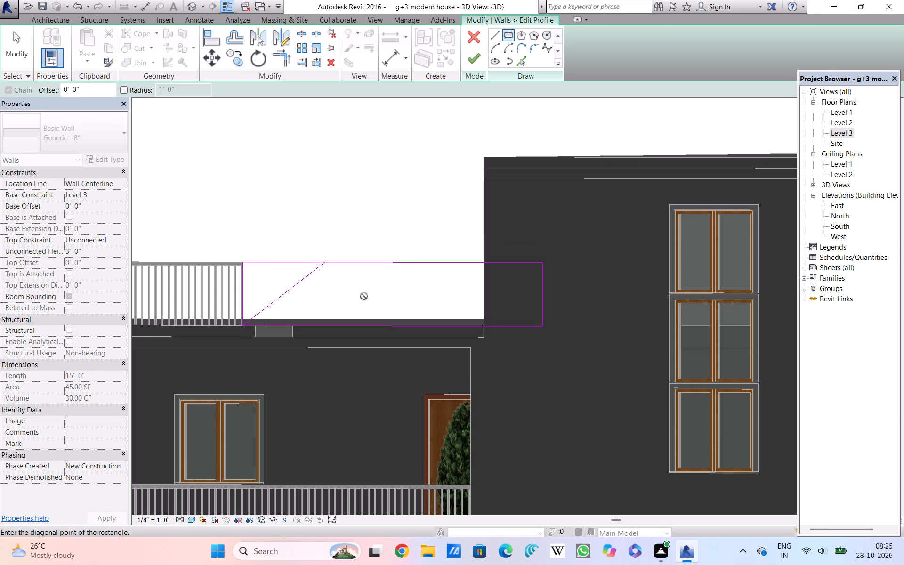
left_click(371, 306)
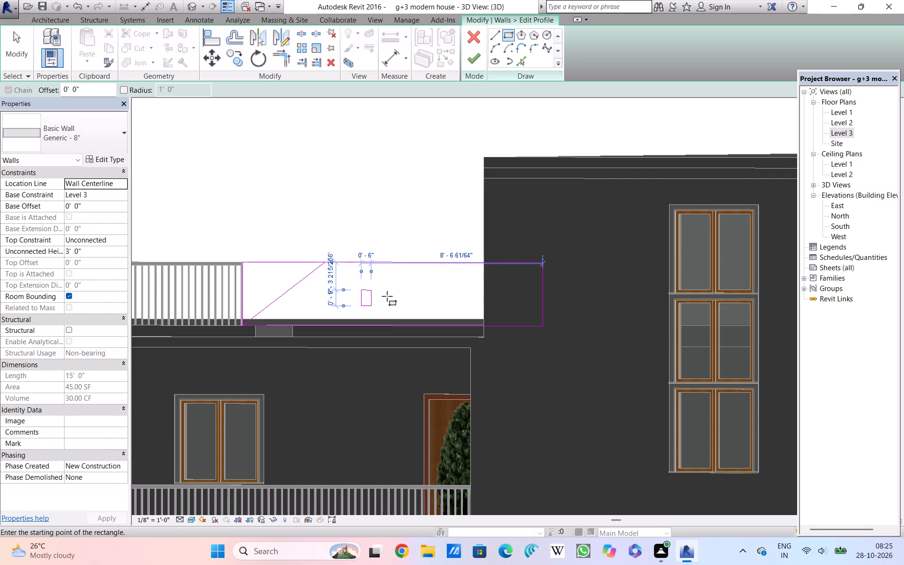
left_click(386, 295)
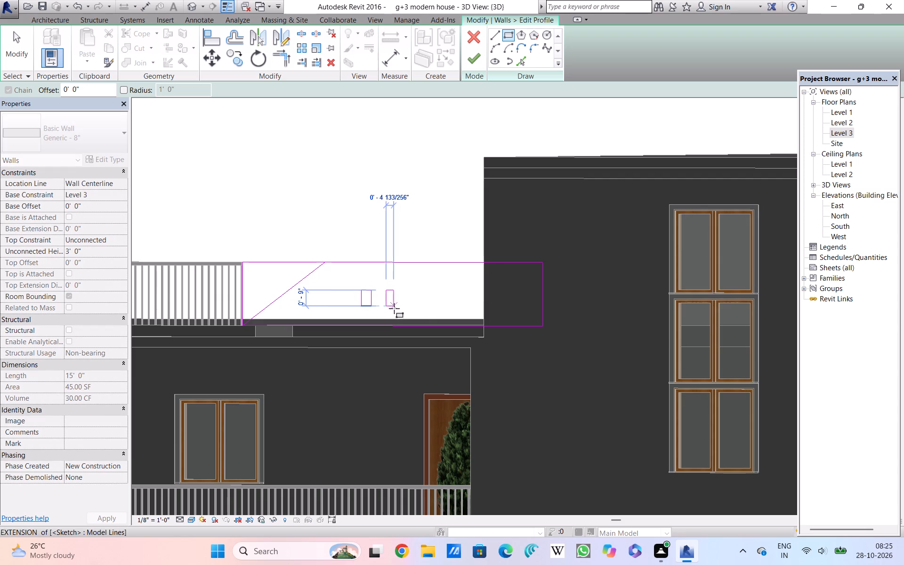
left_click(395, 309)
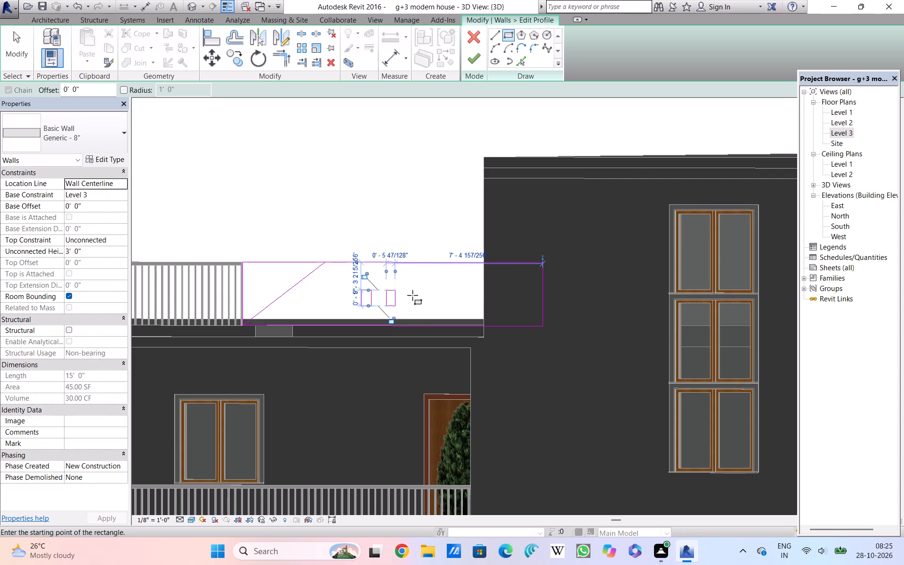
left_click(412, 295)
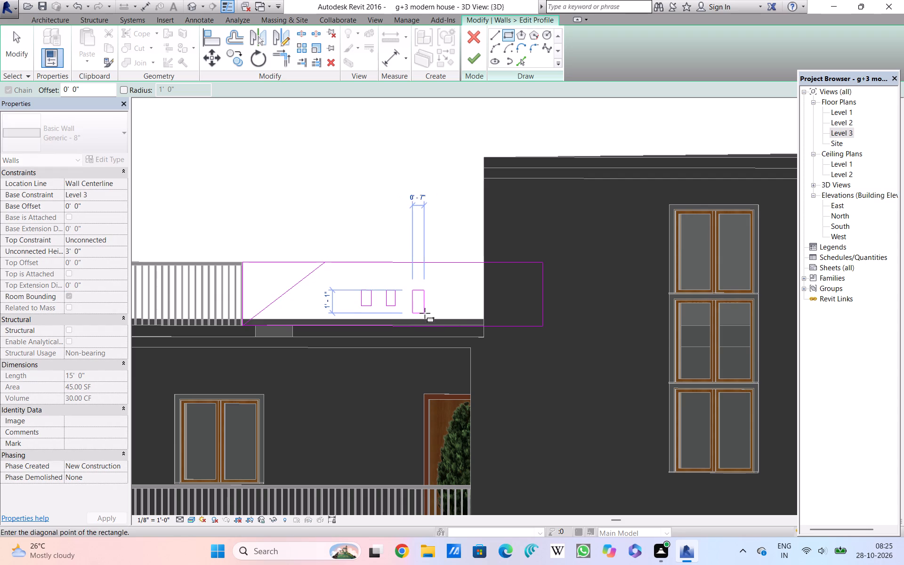
left_click(425, 309)
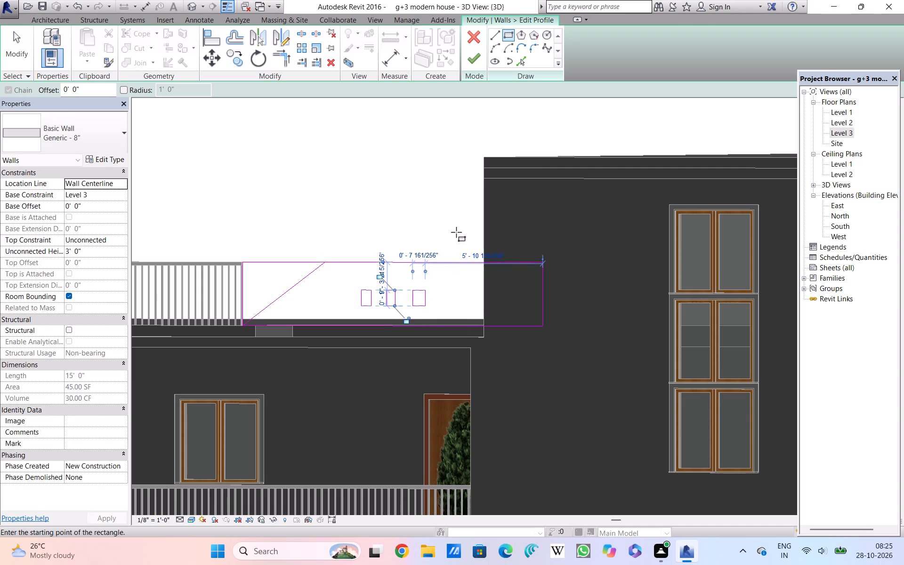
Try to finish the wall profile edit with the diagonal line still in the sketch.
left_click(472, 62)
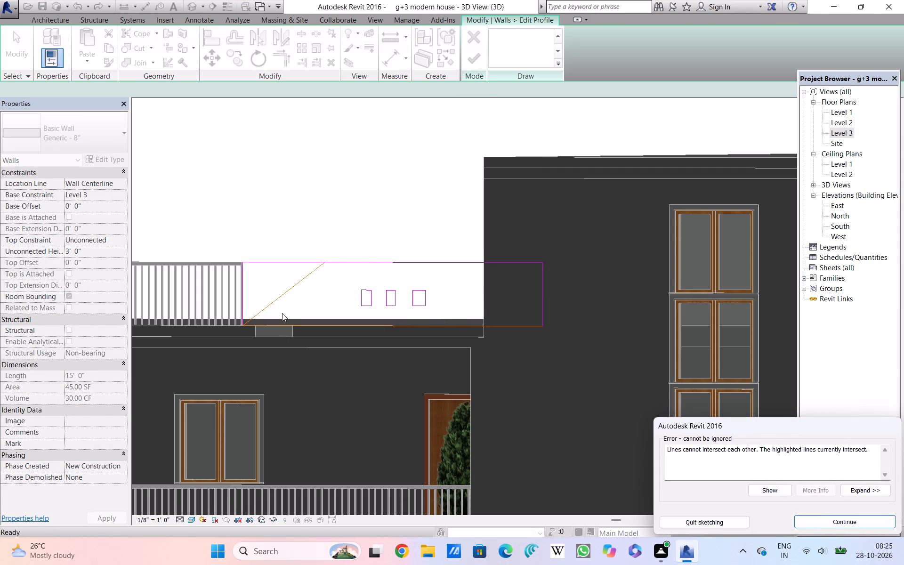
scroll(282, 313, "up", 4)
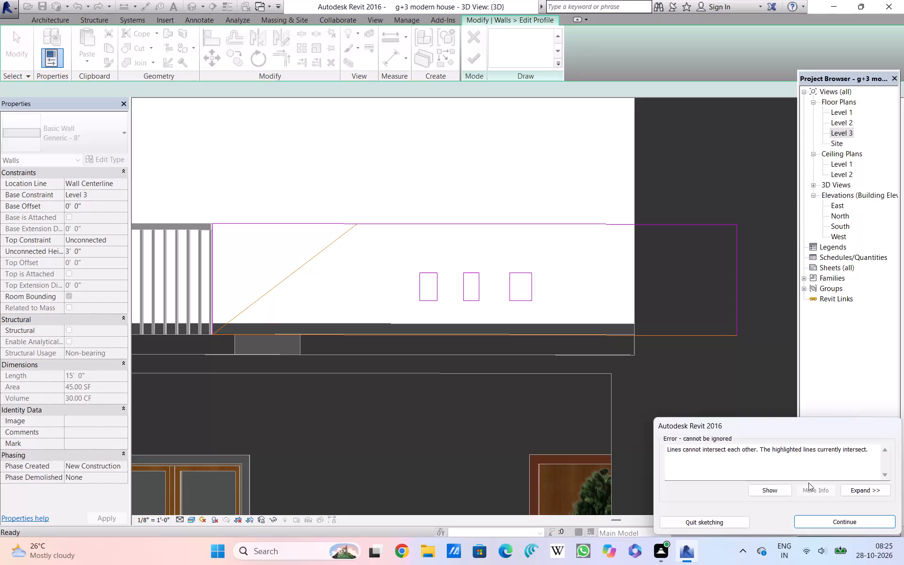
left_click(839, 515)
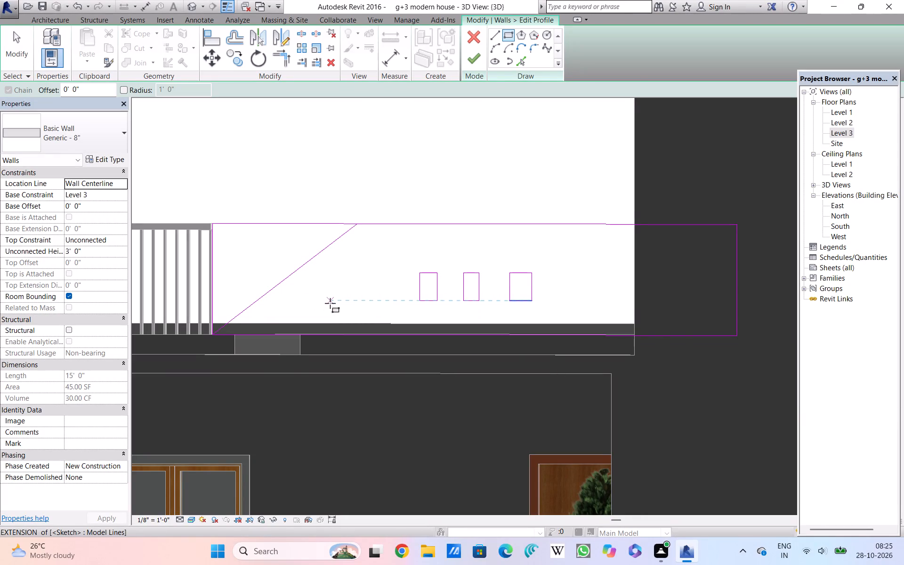
Delete the diagonal line from the profile sketch and finish the low wall's profile with its three openings.
key("Escape")
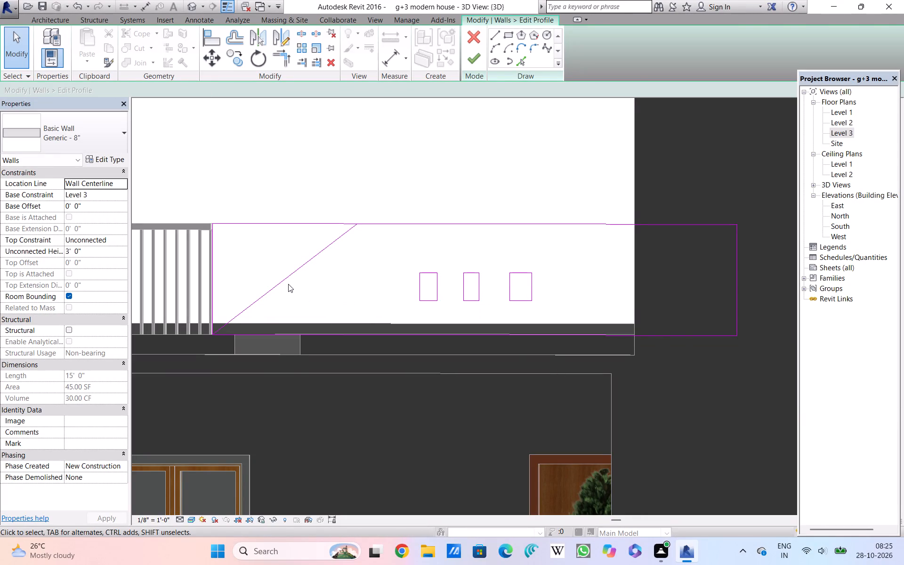
left_click(287, 282)
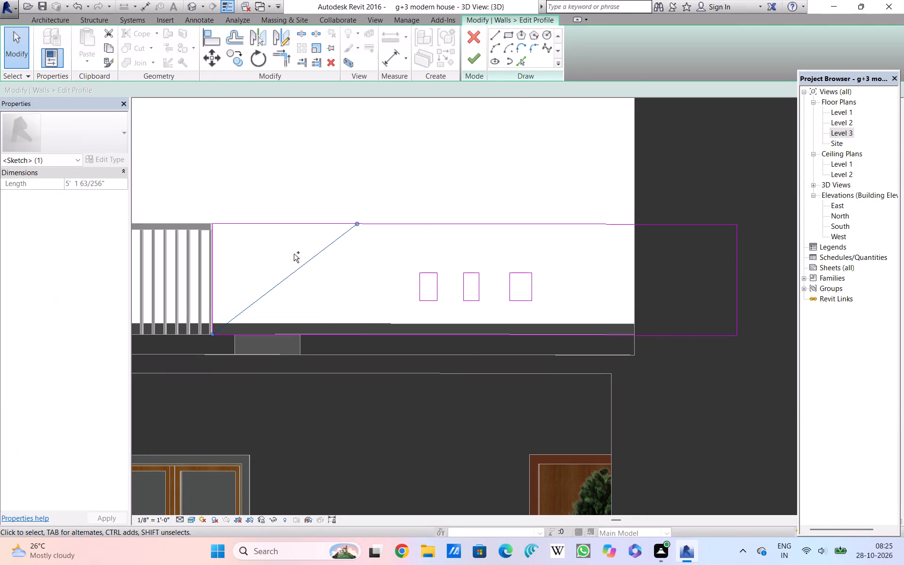
key("Delete")
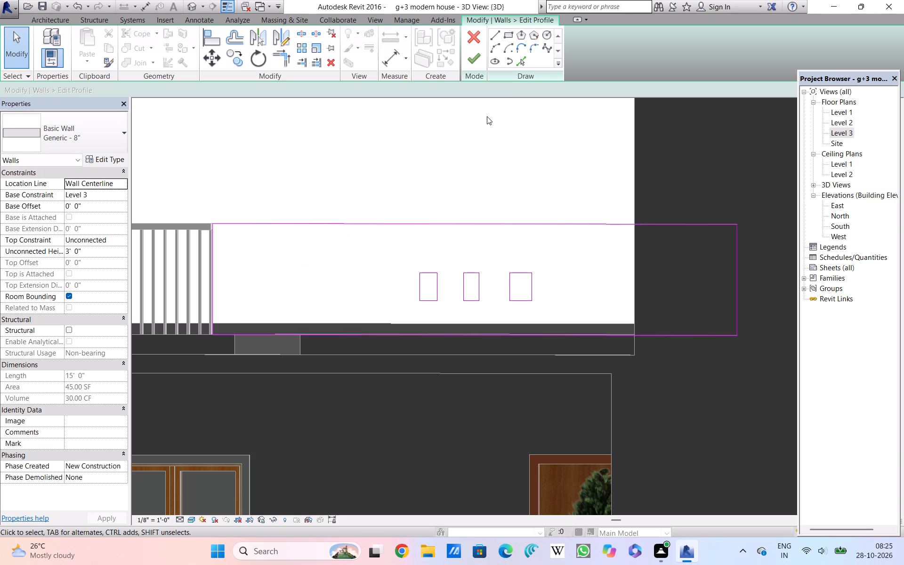
left_click(476, 56)
left_click(428, 178)
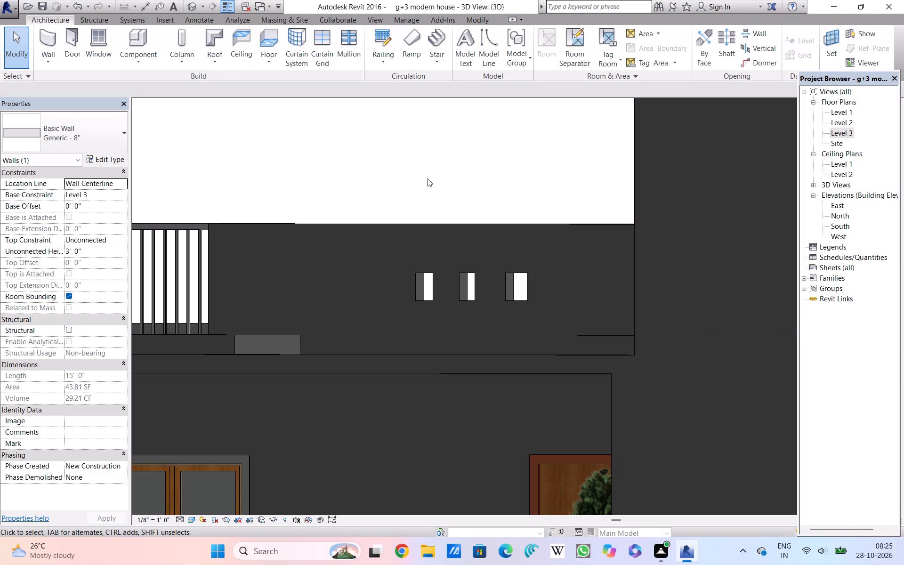
Examine the low wall's openings, the balcony railings and the front facade from several angles in 3D.
scroll(455, 190, "down", 3)
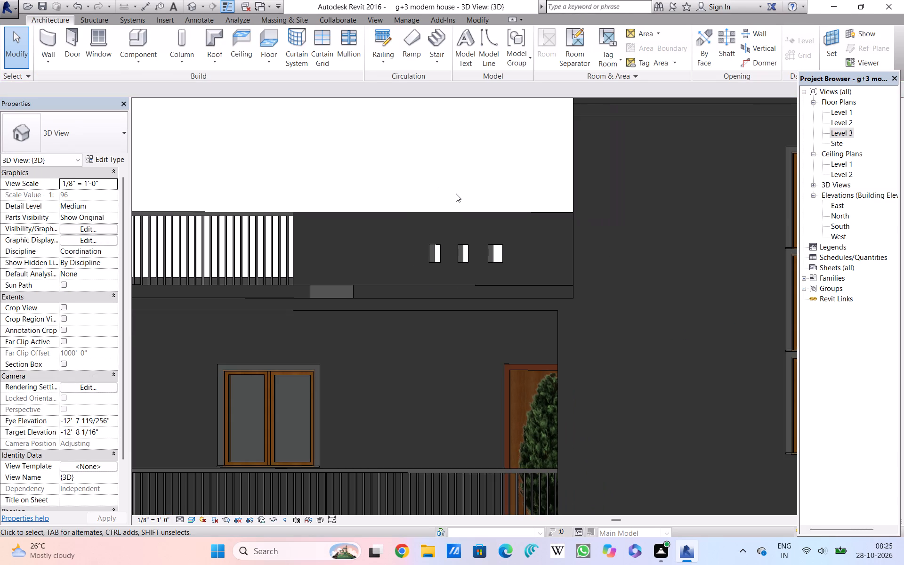
middle_click_drag(456, 194, 497, 202, "shift")
scroll(497, 200, "down", 5)
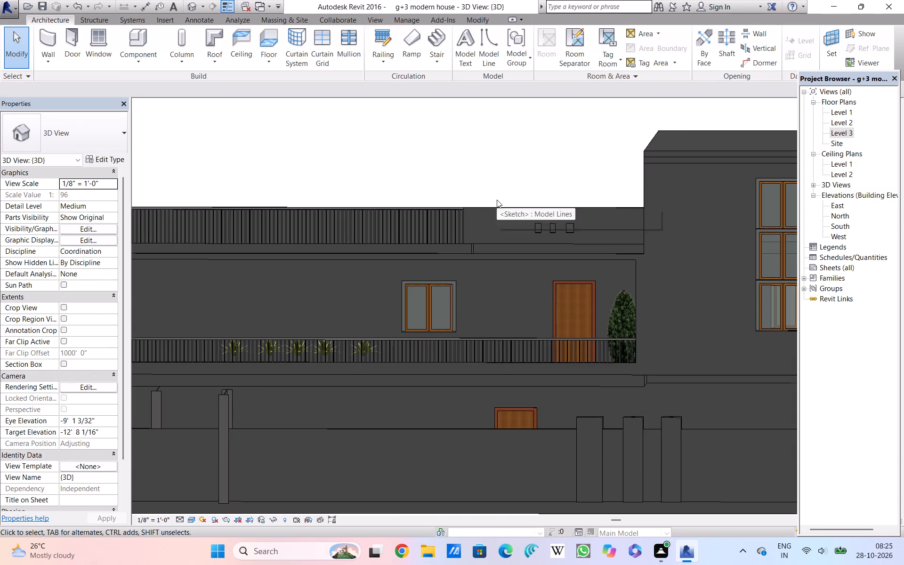
middle_click_drag(502, 202, 541, 204, "shift")
scroll(541, 203, "down", 2)
middle_click_drag(541, 203, 542, 215, "shift")
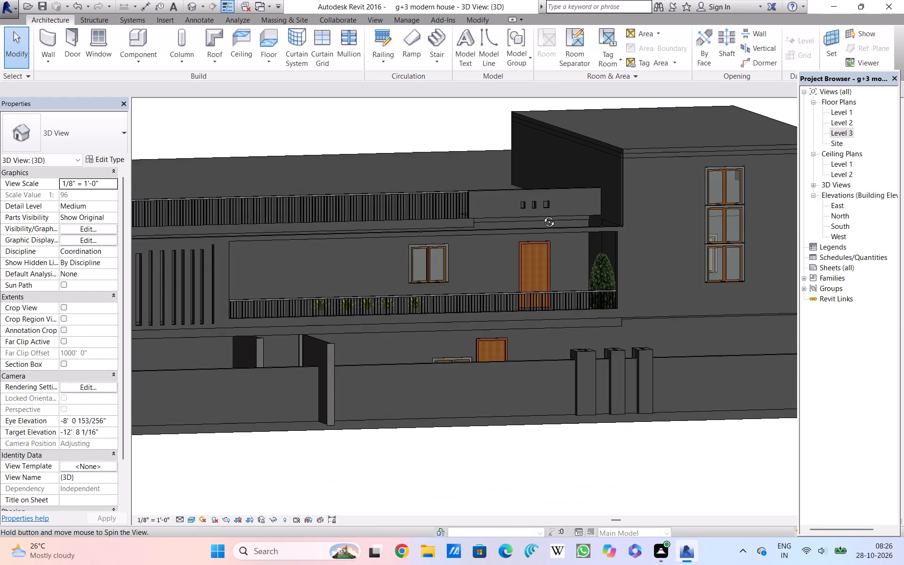
middle_click_drag(542, 215, 543, 247, "shift")
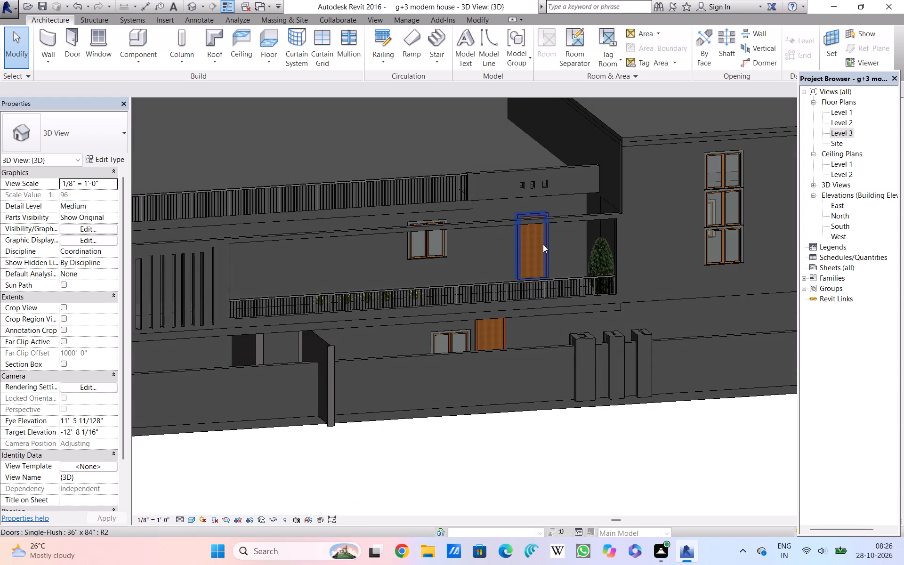
scroll(543, 243, "up", 3)
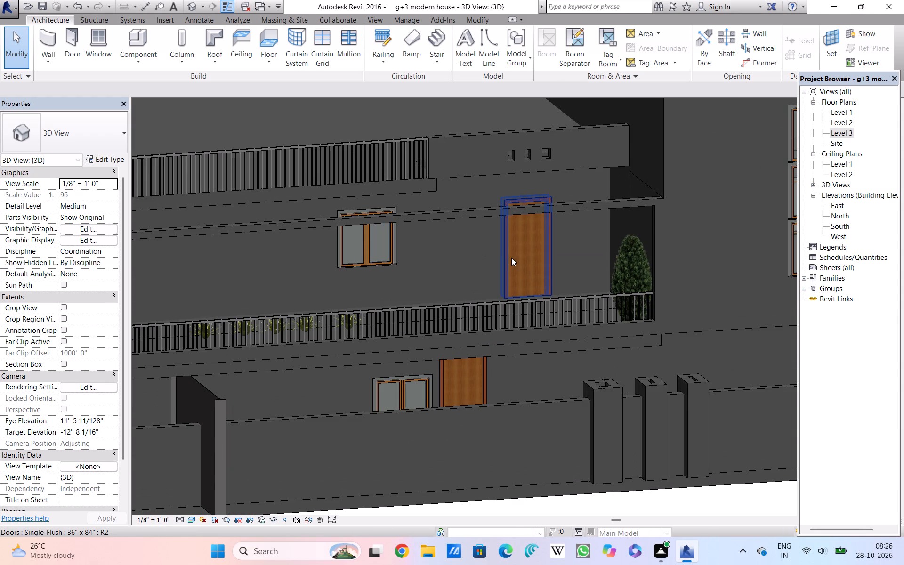
scroll(511, 258, "up", 3)
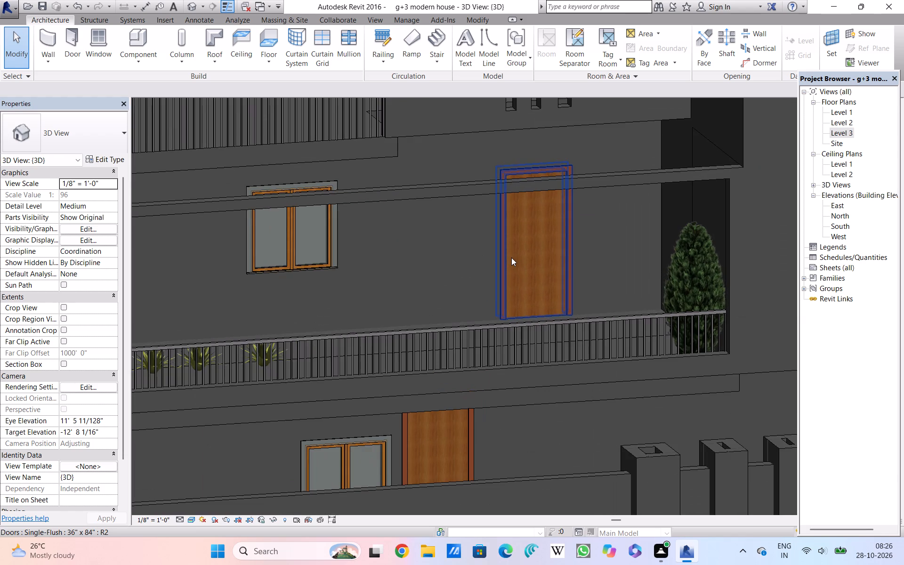
scroll(511, 258, "down", 7)
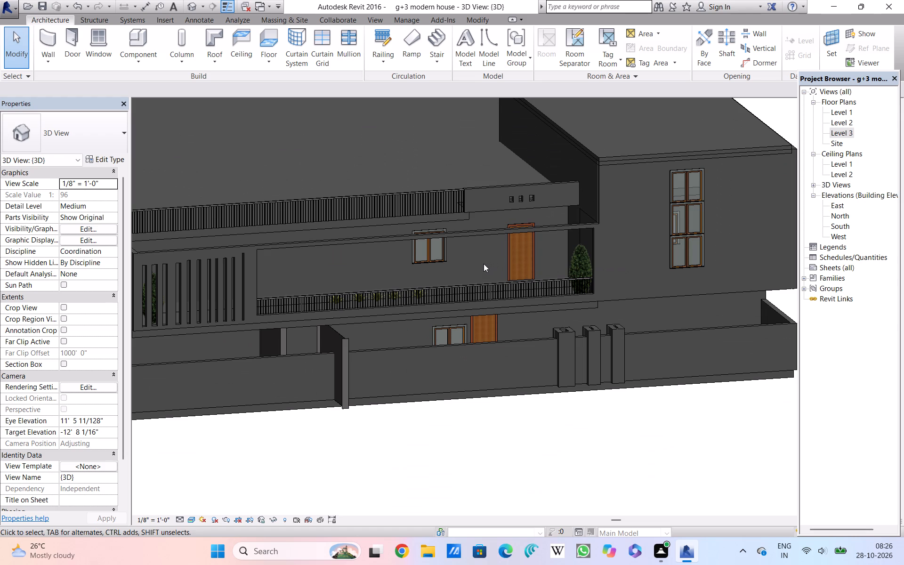
Delete the 48" x 48" casement window visible behind the middle window of the three-window stack on the end block.
middle_click_drag(638, 260, 487, 345)
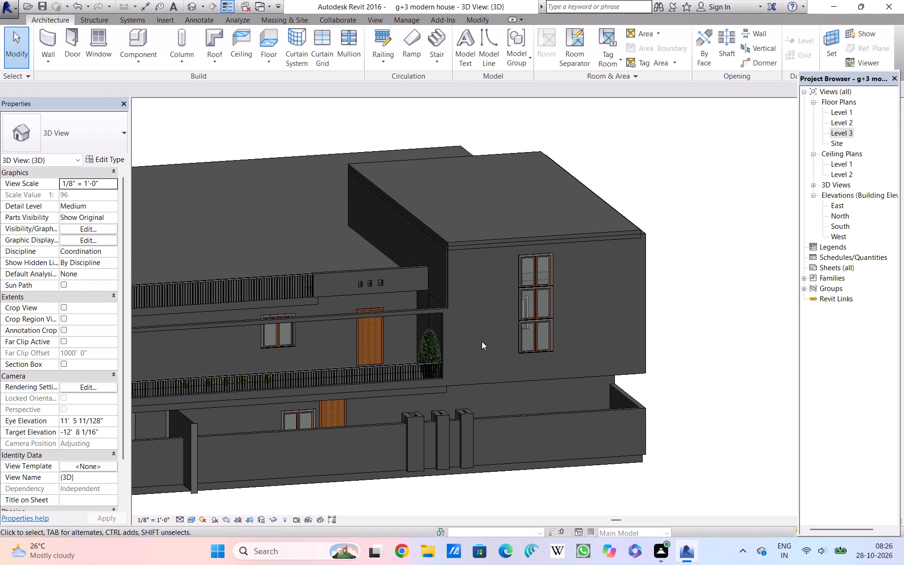
scroll(485, 330, "up", 6)
middle_click_drag(496, 321, 451, 338)
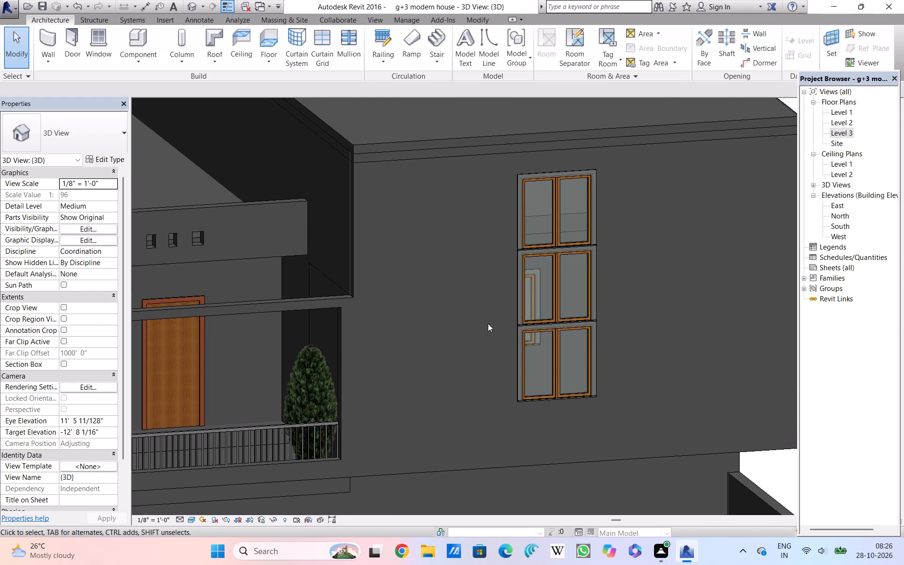
left_click(537, 285)
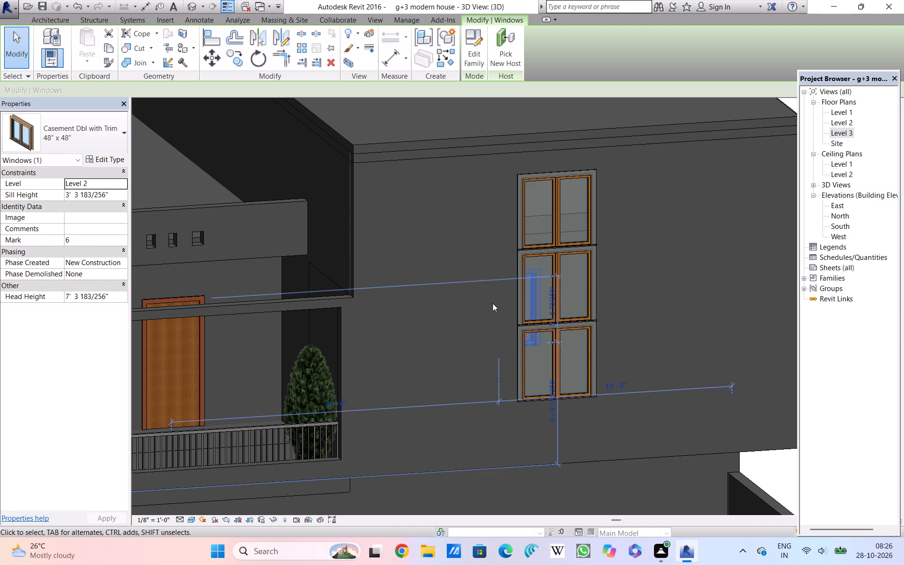
key("Delete")
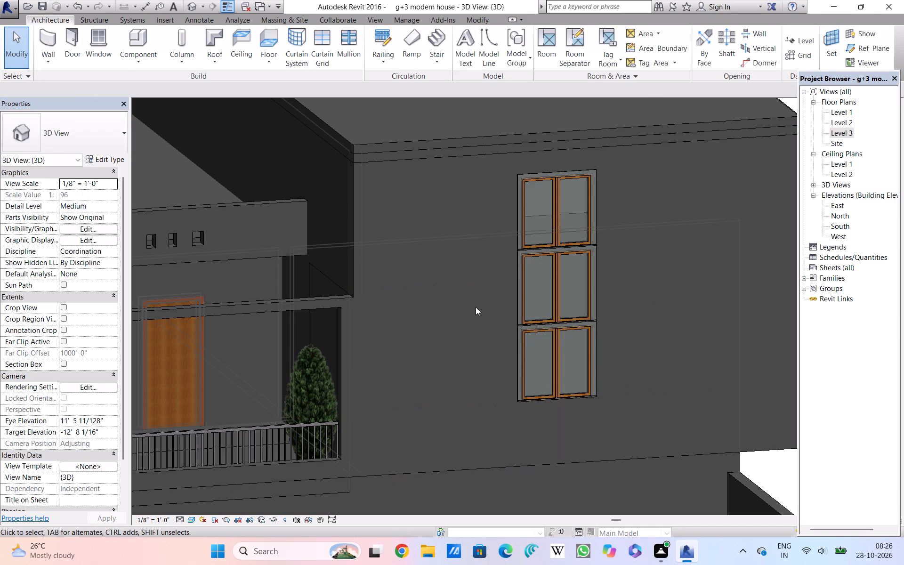
Select the three stacked casement windows on the end block's front wall and set their type's sash material to Glass.
scroll(476, 307, "down", 3)
left_click(464, 316)
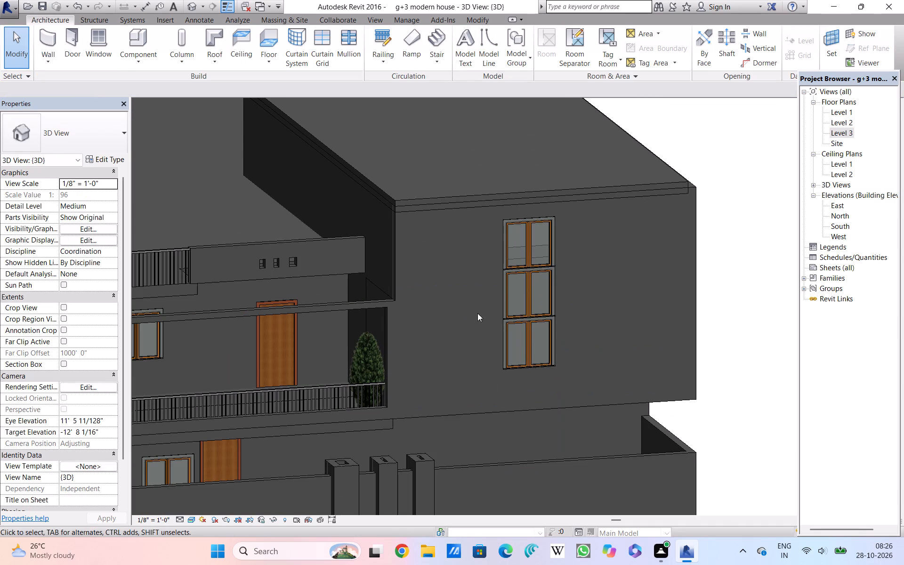
left_click(504, 309)
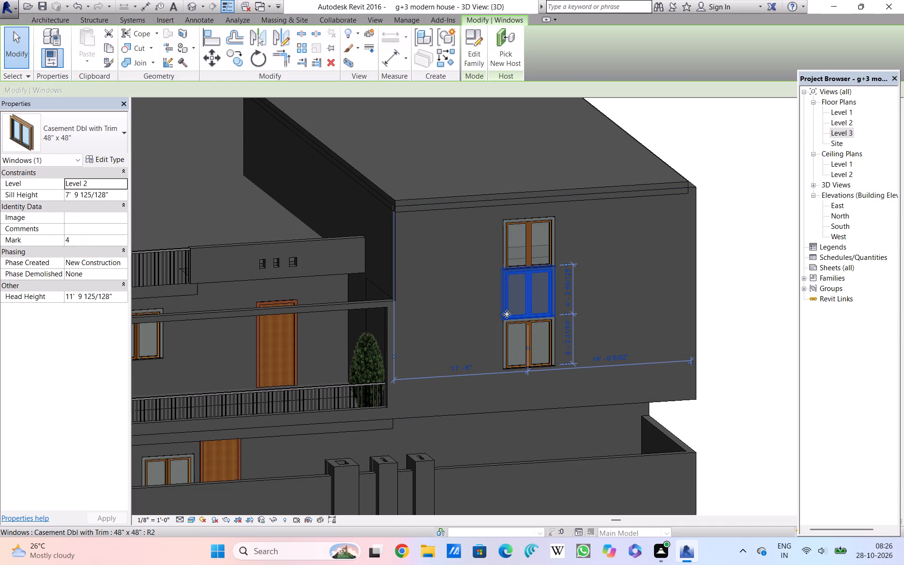
left_click(509, 332, "ctrl")
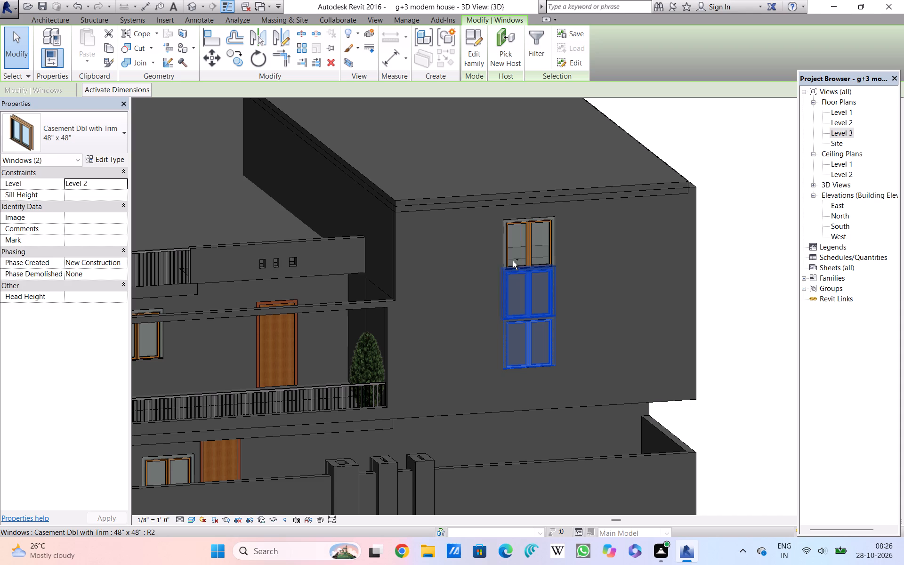
left_click(512, 256, "ctrl")
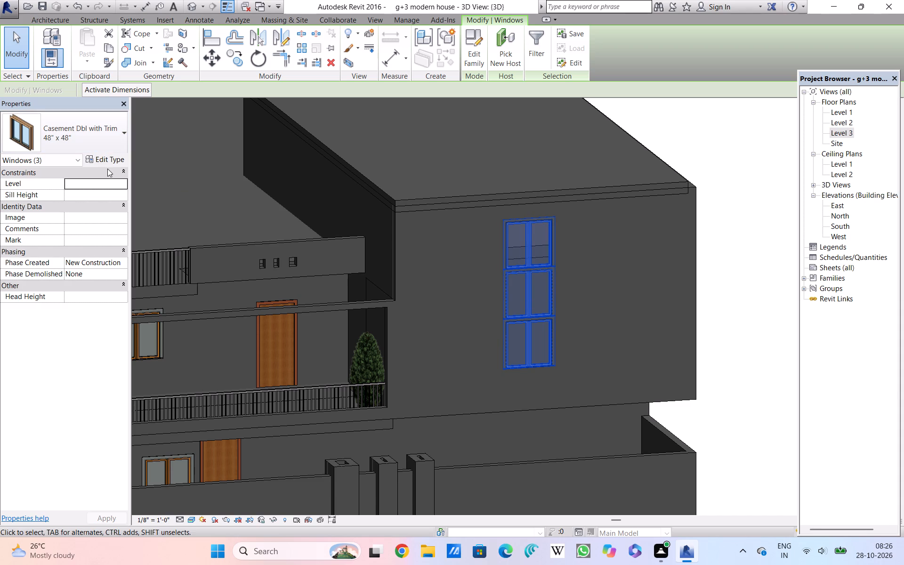
left_click(107, 158)
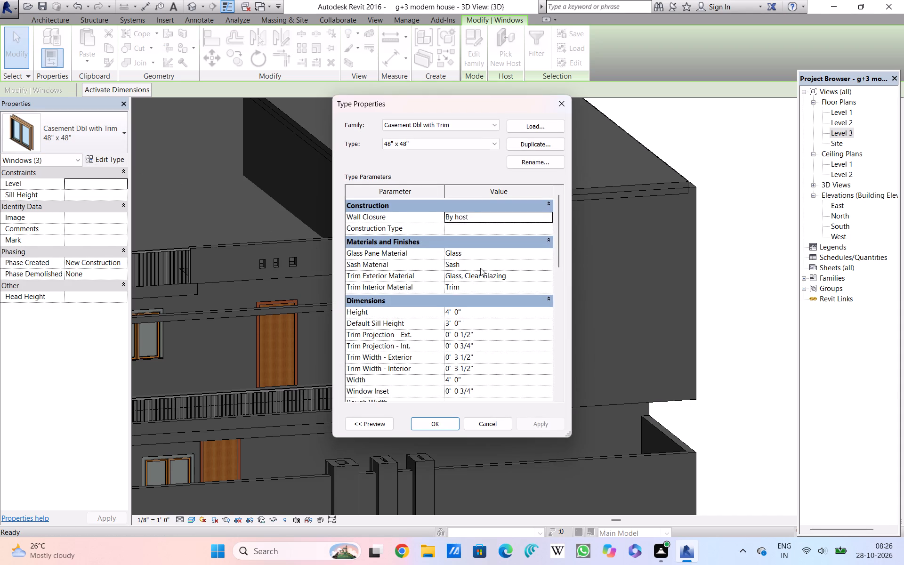
left_click(480, 268)
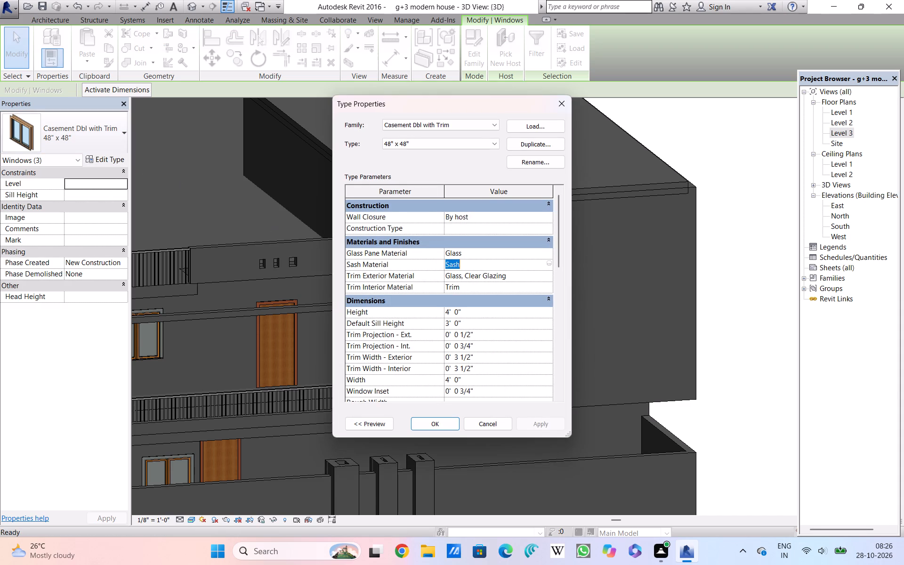
left_click(549, 266)
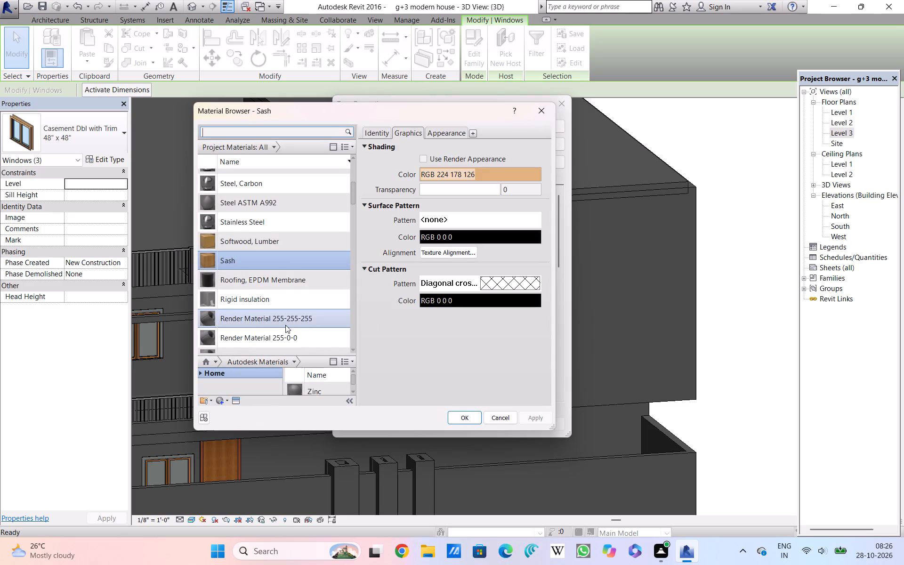
scroll(285, 325, "down", 1)
scroll(248, 287, "down", 2)
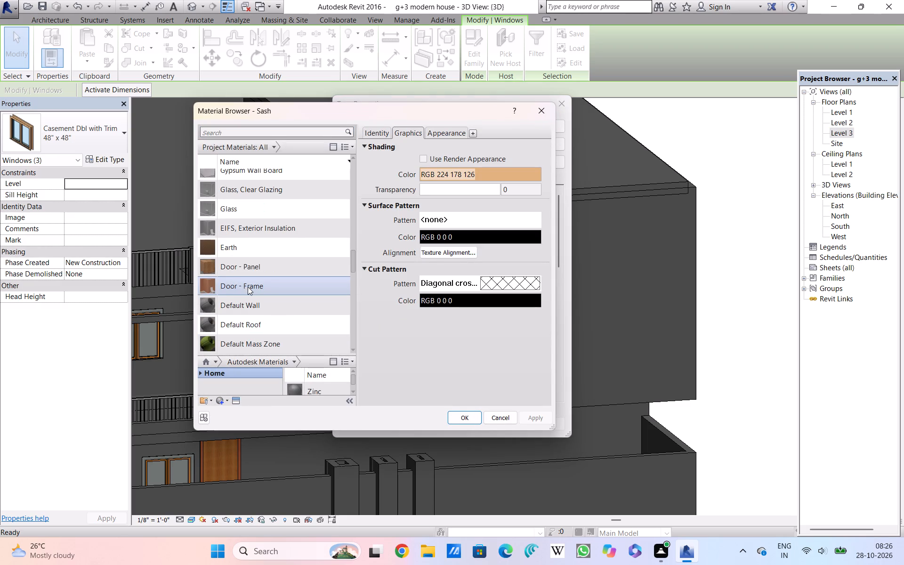
left_click(255, 190)
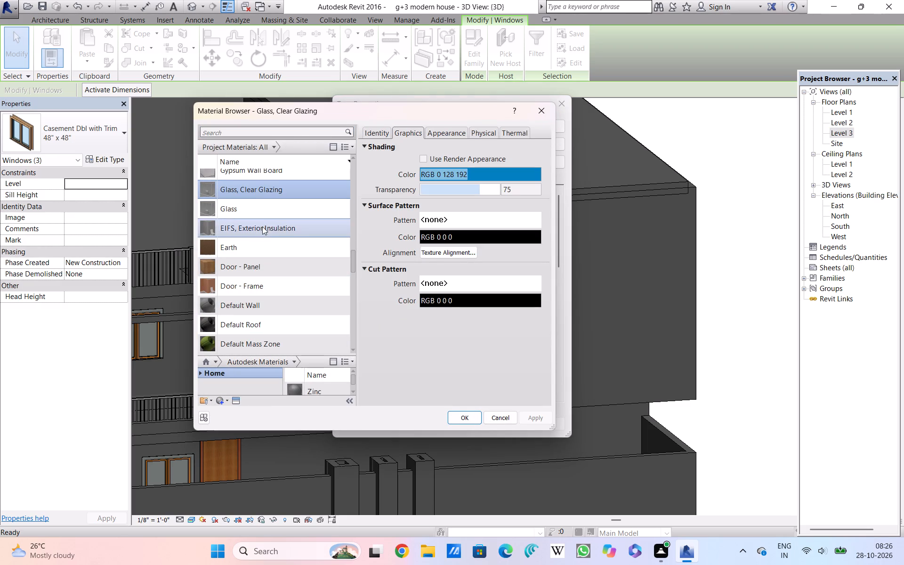
left_click(258, 210)
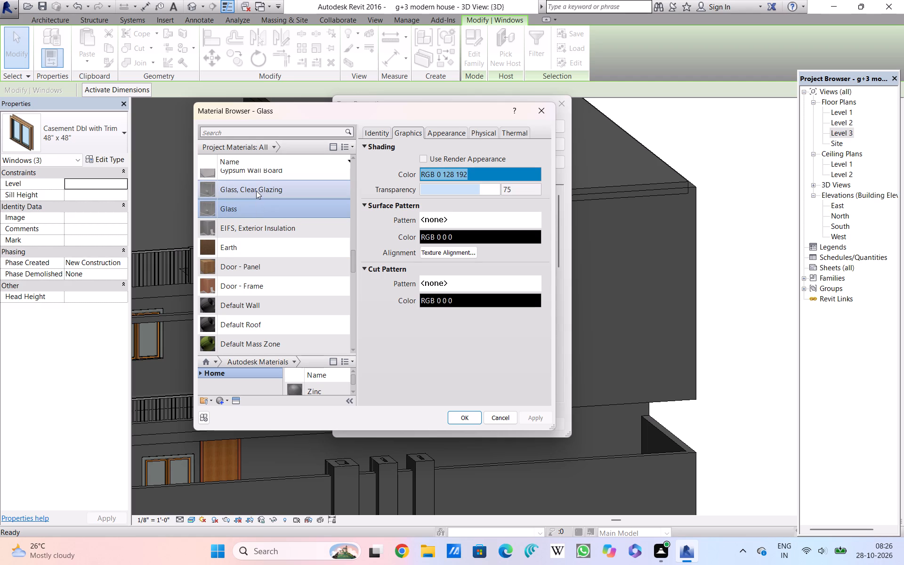
left_click(453, 422)
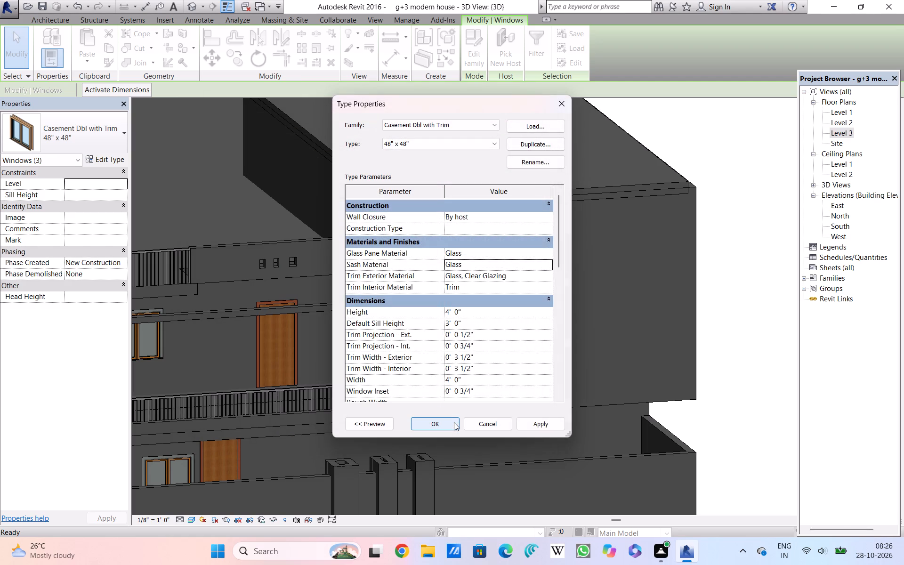
left_click(518, 422)
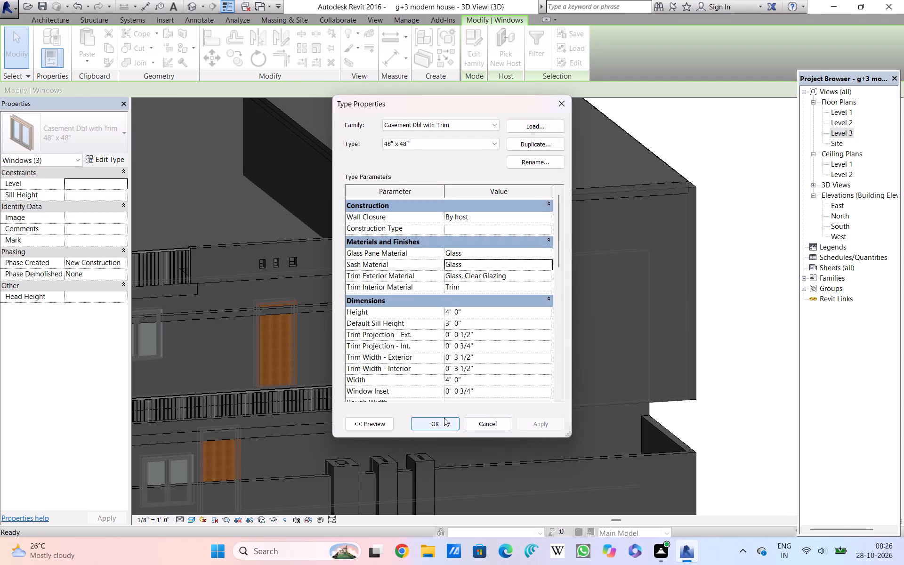
left_click(444, 418)
left_click(439, 377)
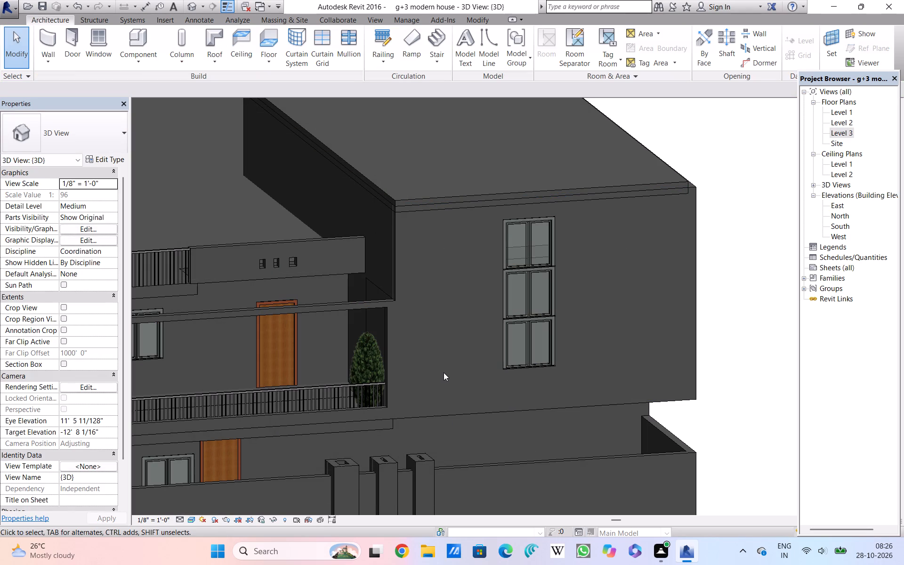
Load the Wall Pack Light - Exterior component family from the external MEP lighting library.
scroll(445, 371, "down", 3)
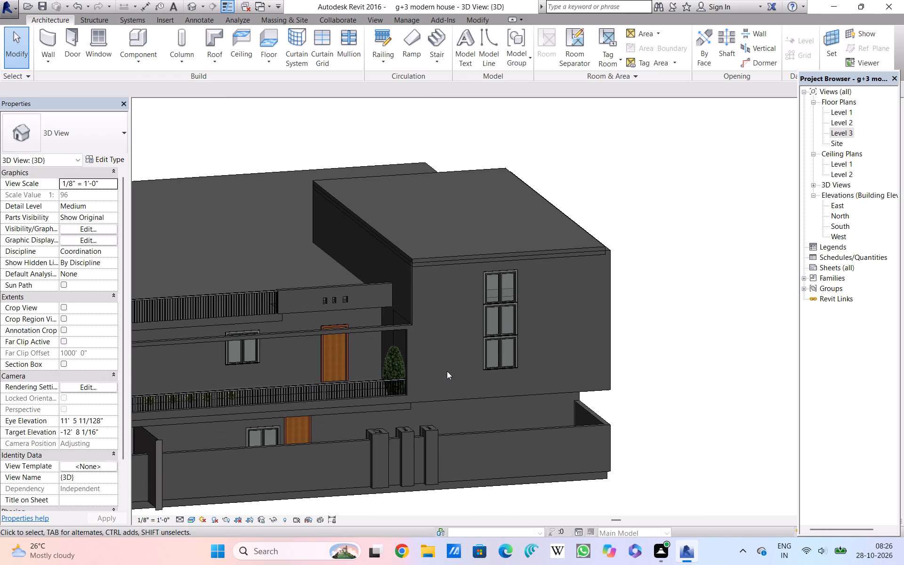
middle_click_drag(447, 371, 508, 378)
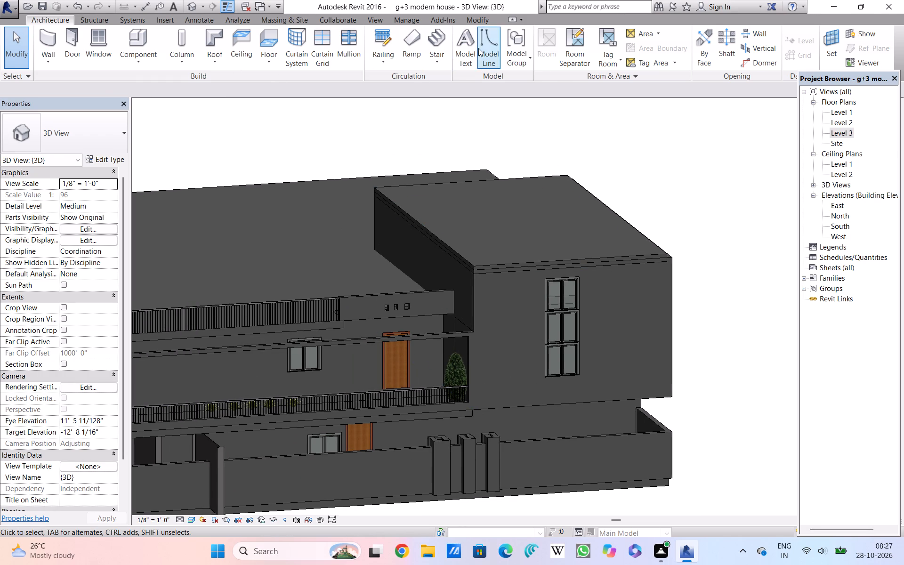
left_click(134, 49)
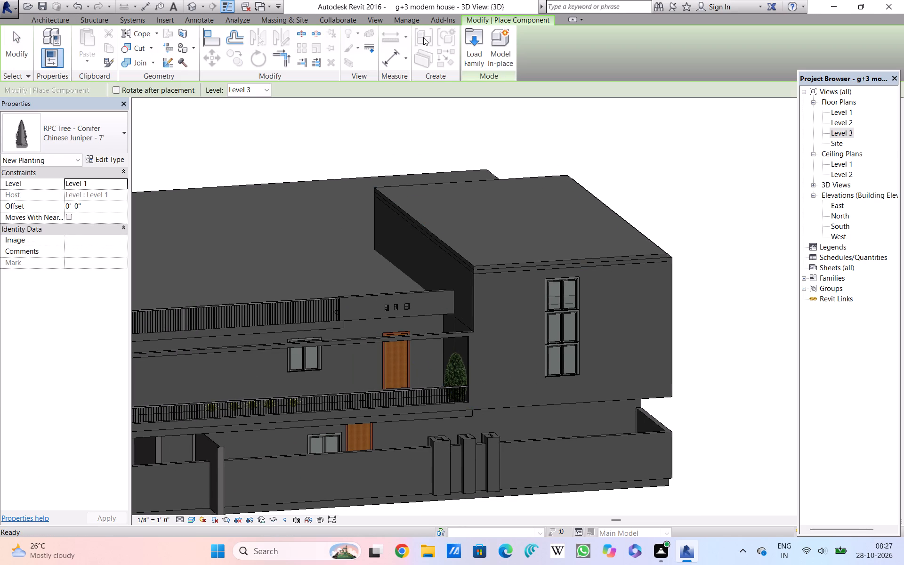
left_click(477, 35)
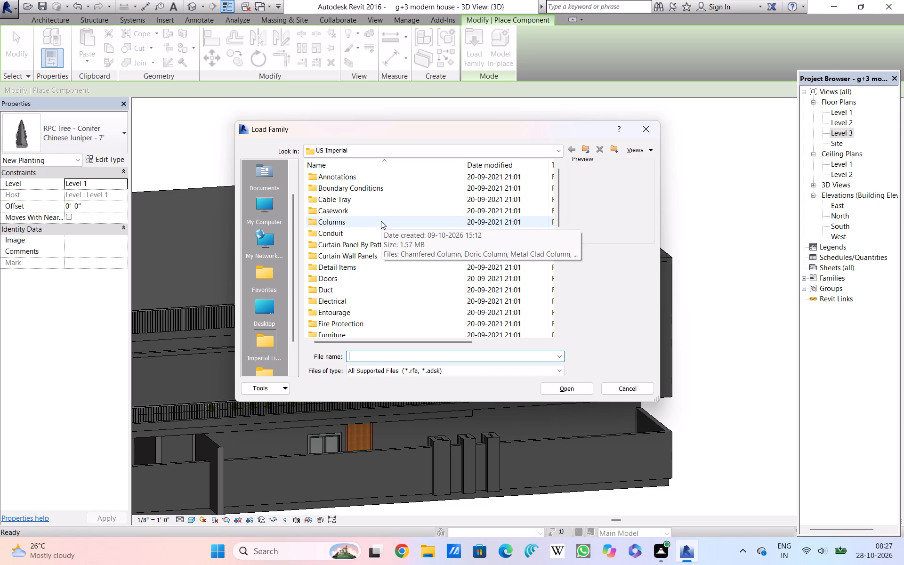
scroll(381, 221, "down", 2)
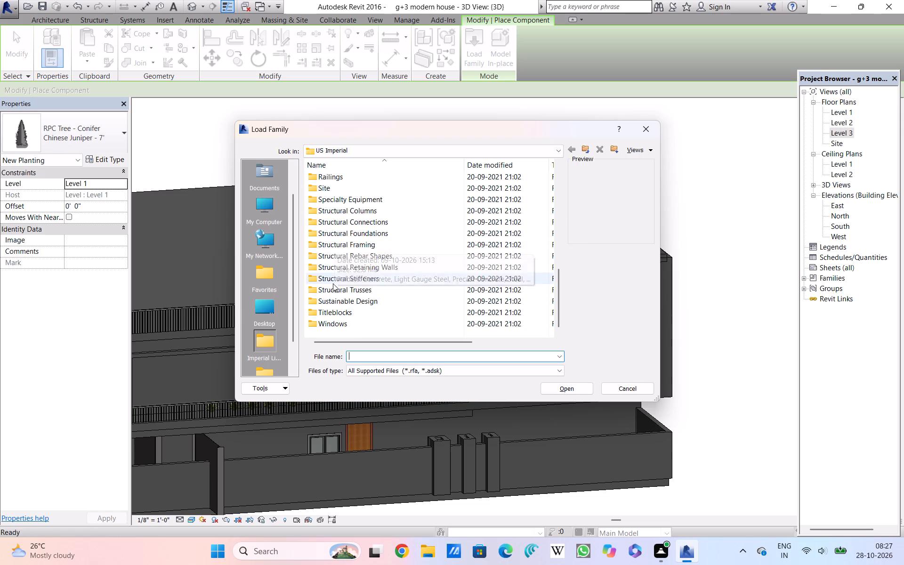
scroll(333, 287, "down", 1)
scroll(336, 283, "up", 1)
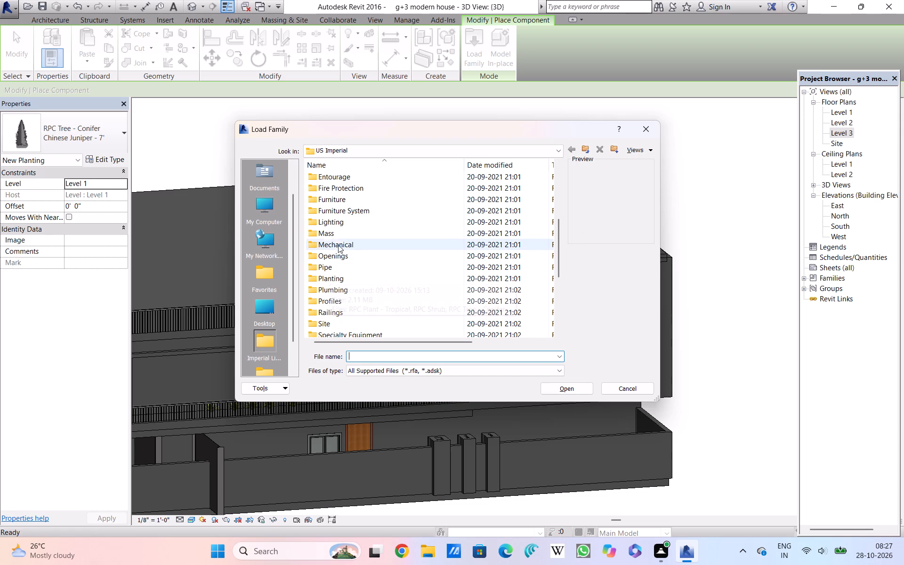
left_click(337, 224)
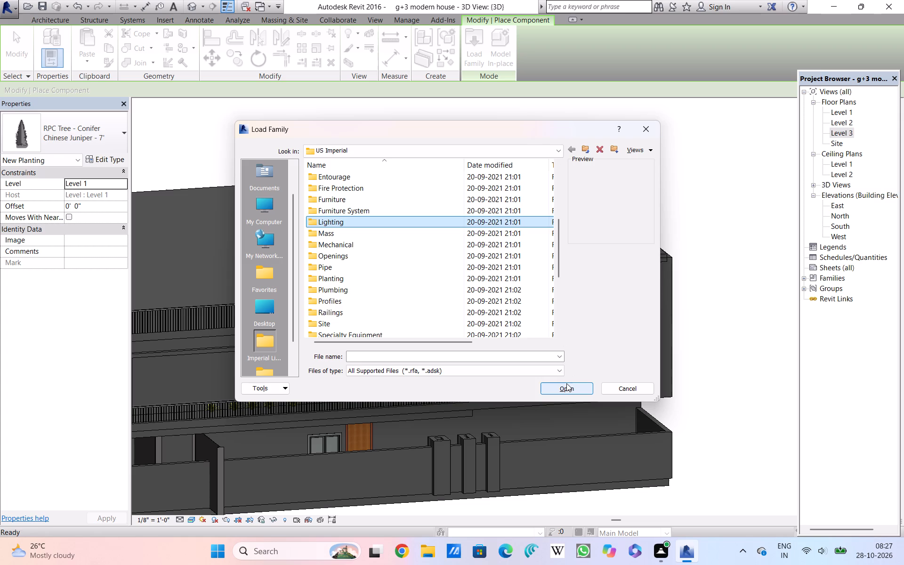
left_click(566, 383)
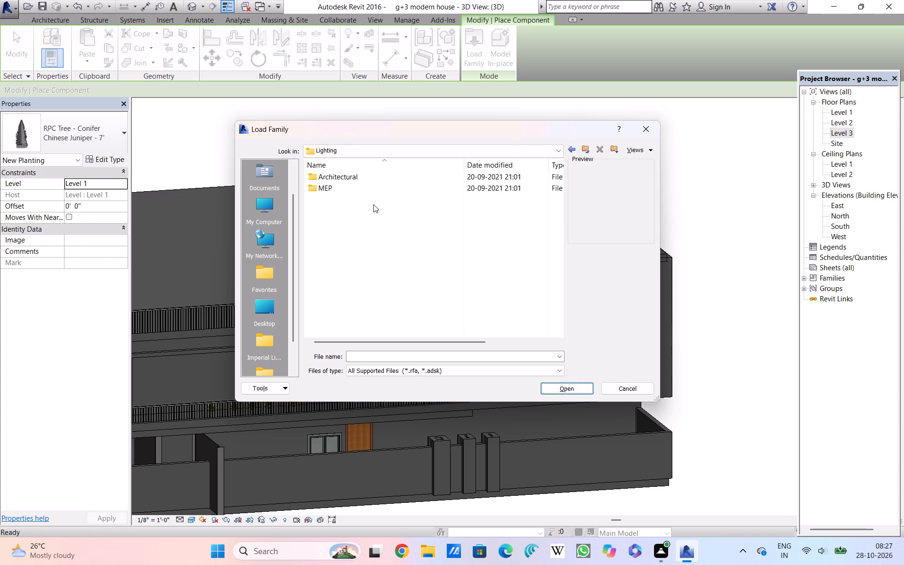
left_click(360, 174)
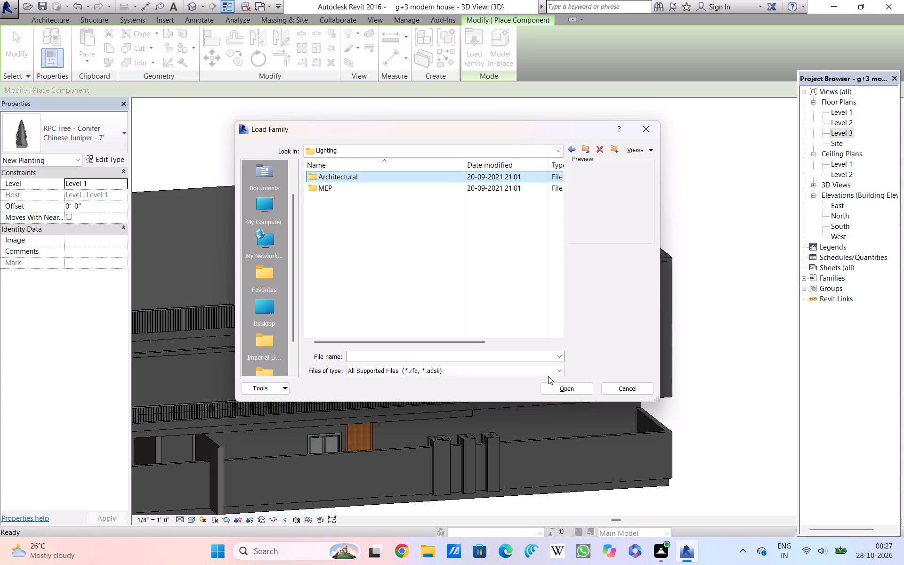
left_click(360, 189)
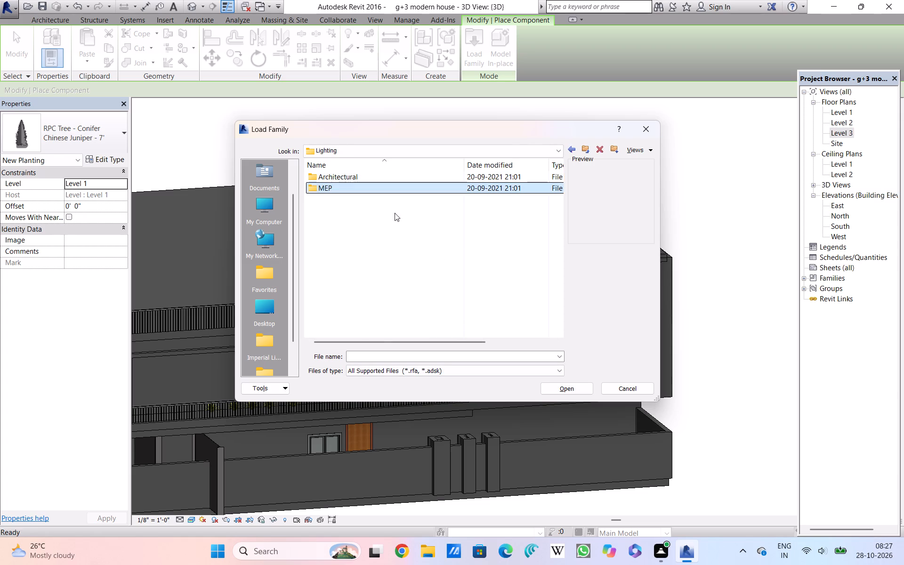
left_click(579, 388)
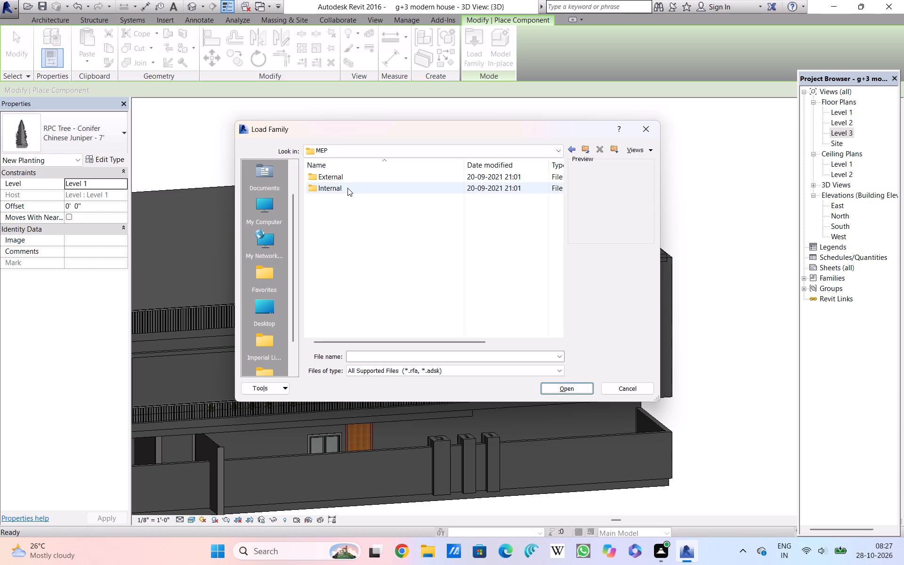
left_click(346, 172)
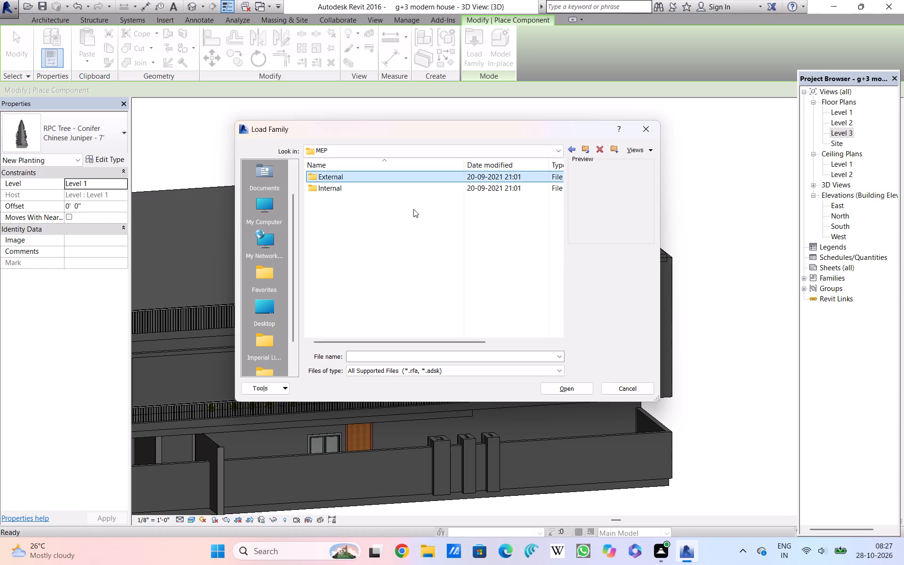
left_click(577, 387)
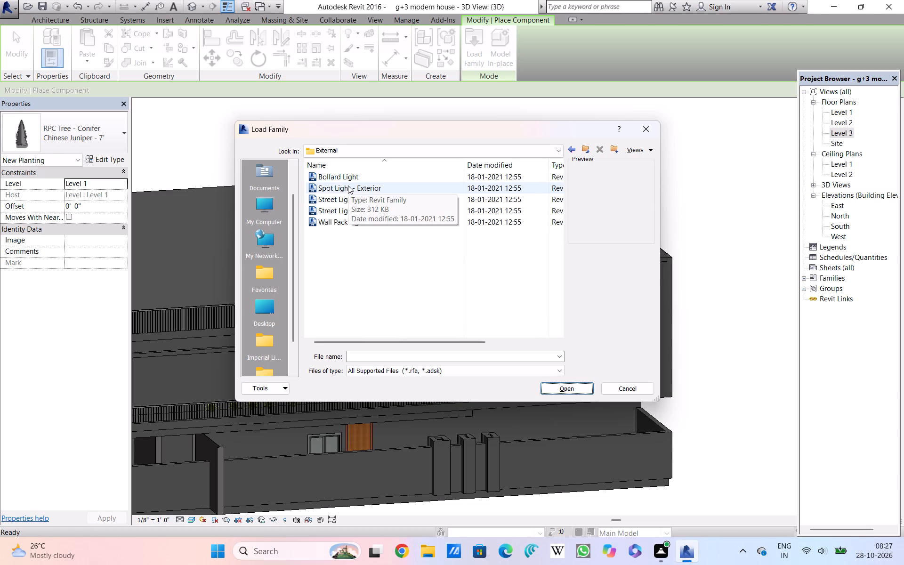
left_click(336, 219)
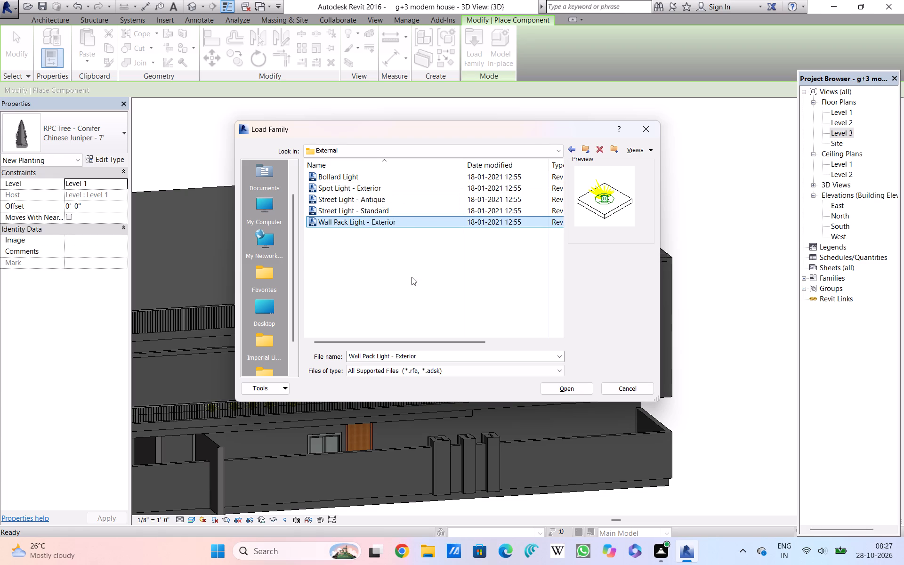
left_click(550, 391)
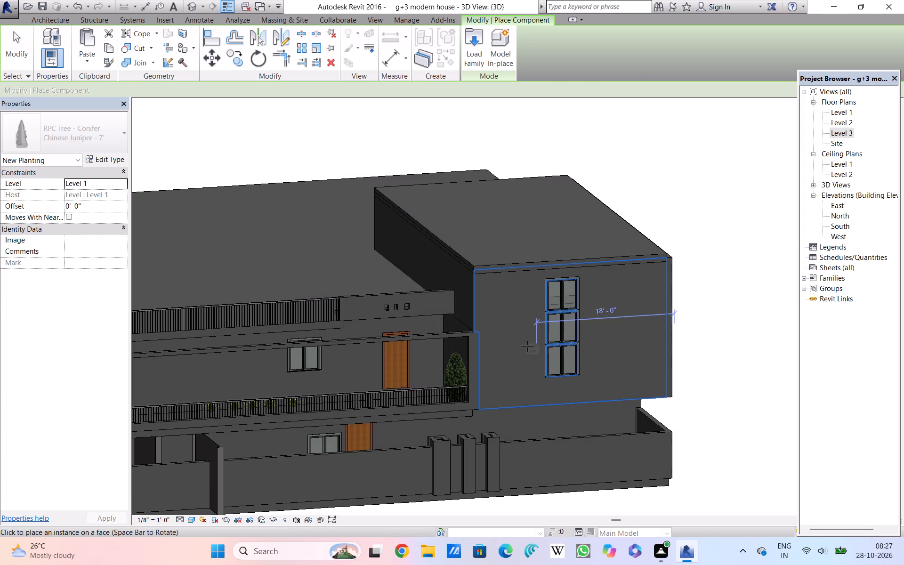
Place two 120V exterior wall pack lights on the end block's front wall, one on each side of the stacked windows.
left_click(508, 326)
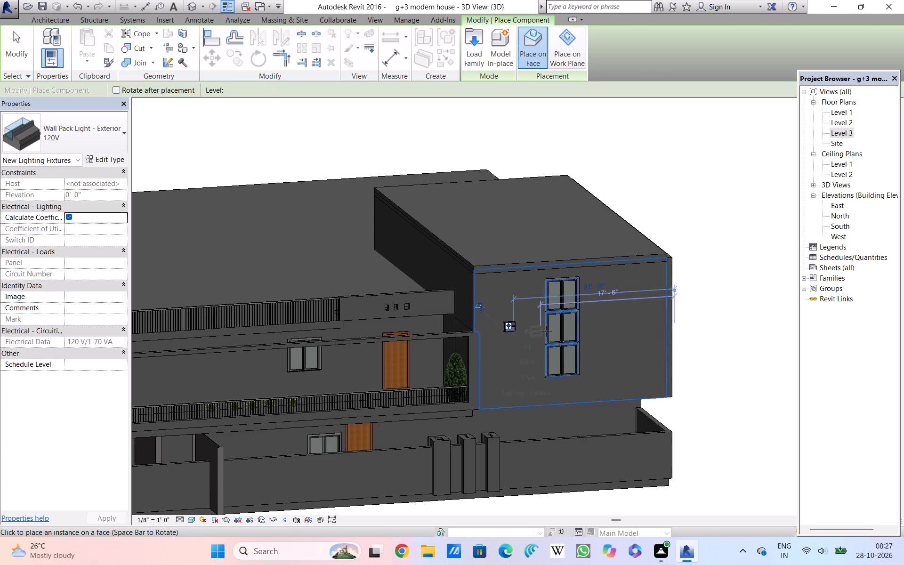
left_click(617, 323)
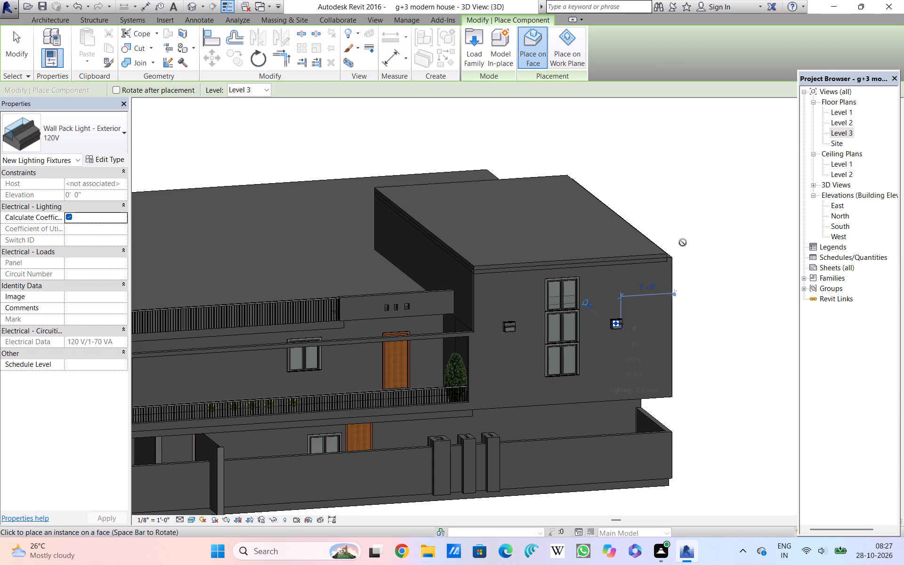
key("Escape")
key("Escape")
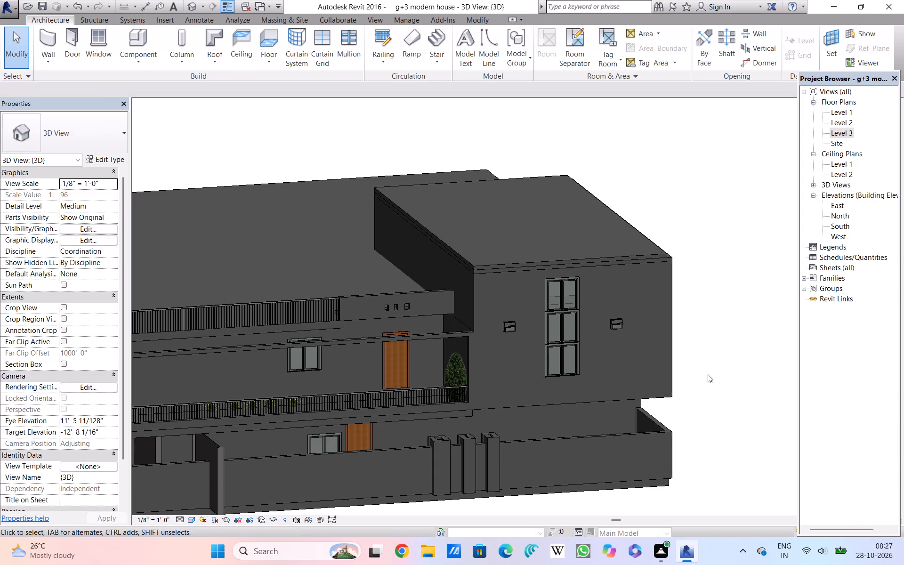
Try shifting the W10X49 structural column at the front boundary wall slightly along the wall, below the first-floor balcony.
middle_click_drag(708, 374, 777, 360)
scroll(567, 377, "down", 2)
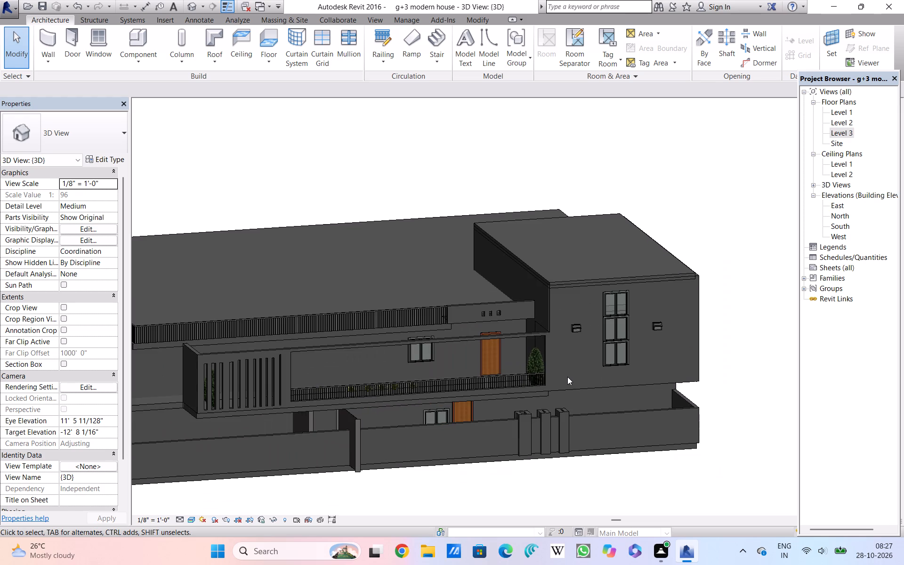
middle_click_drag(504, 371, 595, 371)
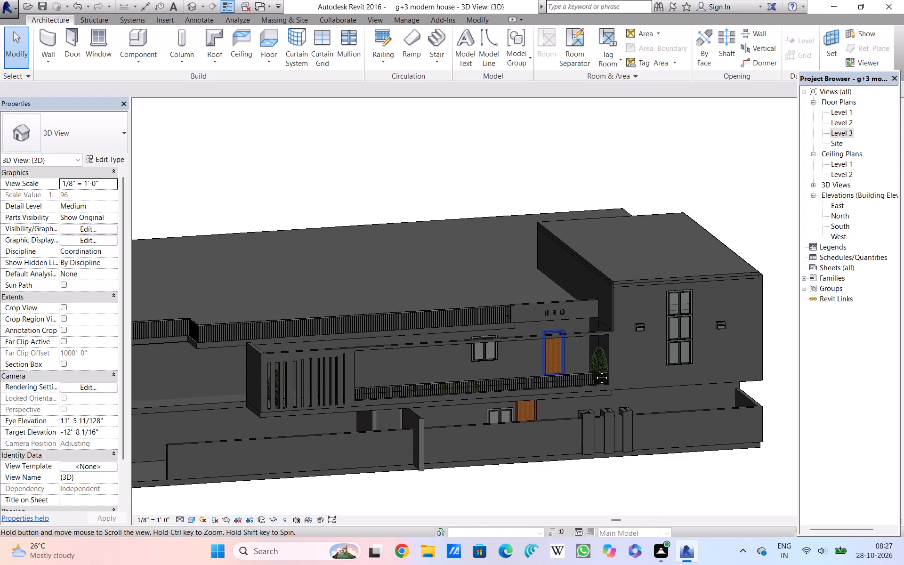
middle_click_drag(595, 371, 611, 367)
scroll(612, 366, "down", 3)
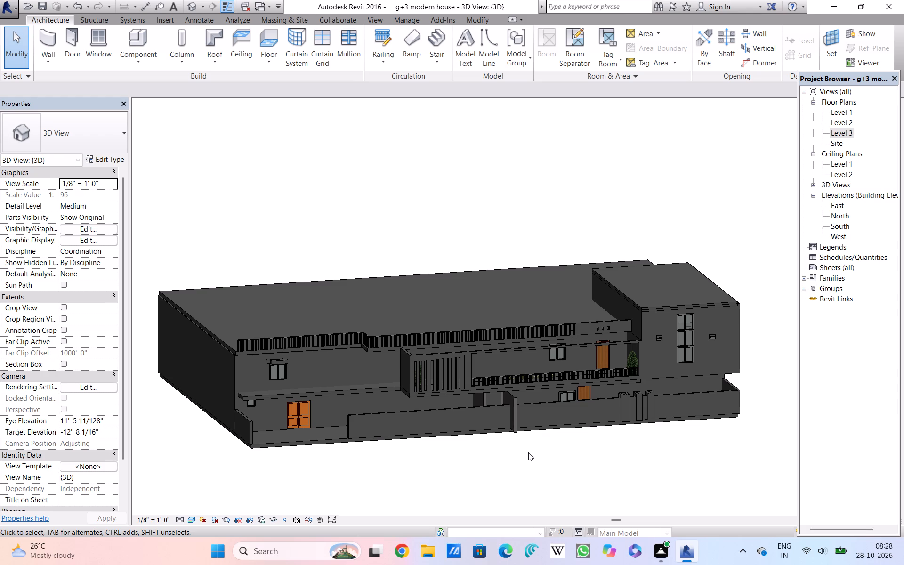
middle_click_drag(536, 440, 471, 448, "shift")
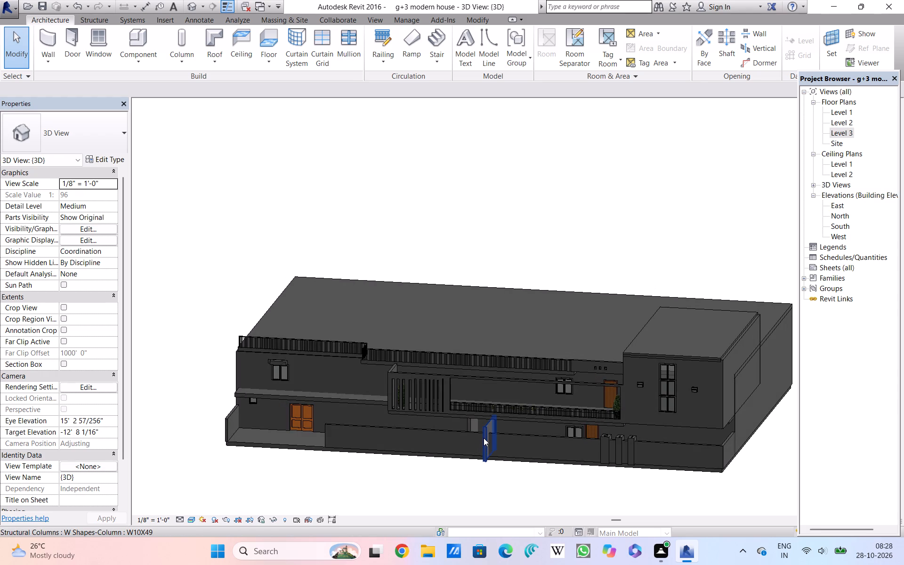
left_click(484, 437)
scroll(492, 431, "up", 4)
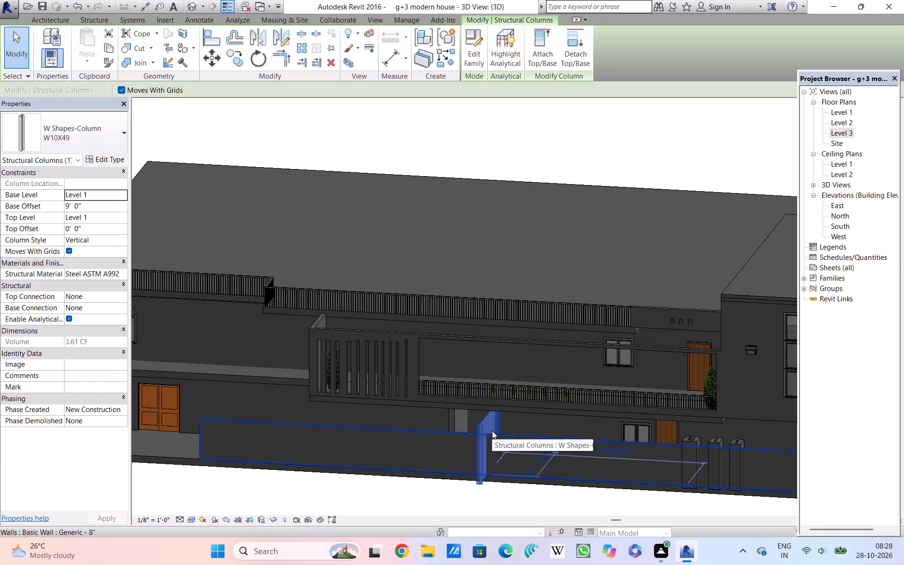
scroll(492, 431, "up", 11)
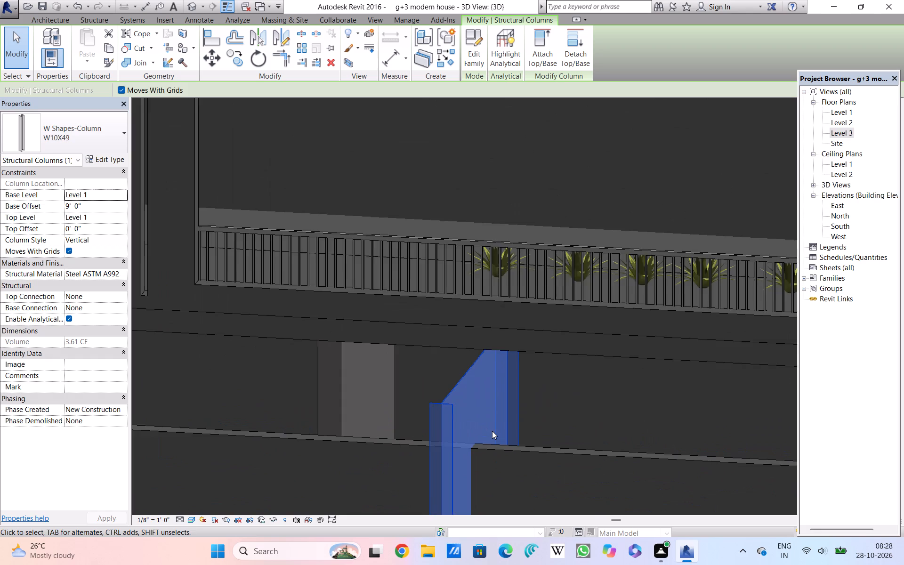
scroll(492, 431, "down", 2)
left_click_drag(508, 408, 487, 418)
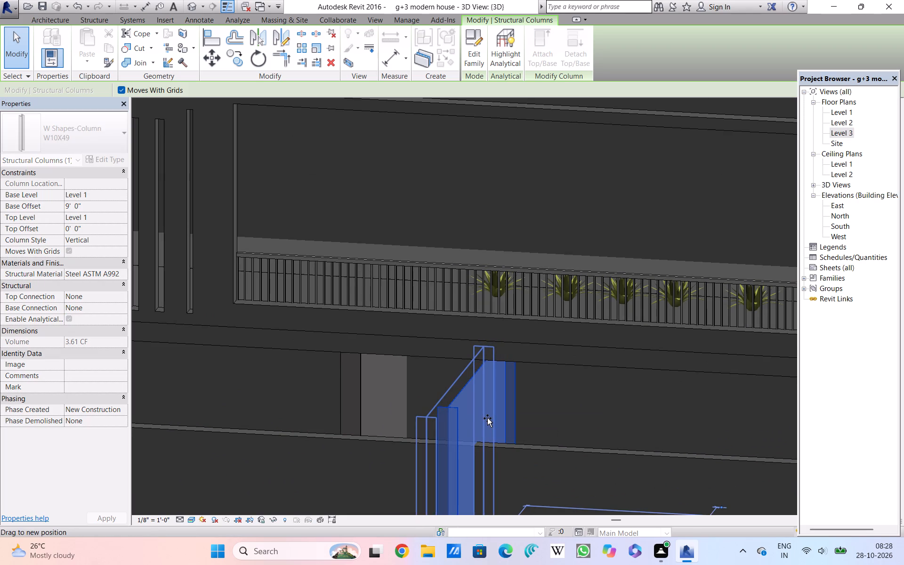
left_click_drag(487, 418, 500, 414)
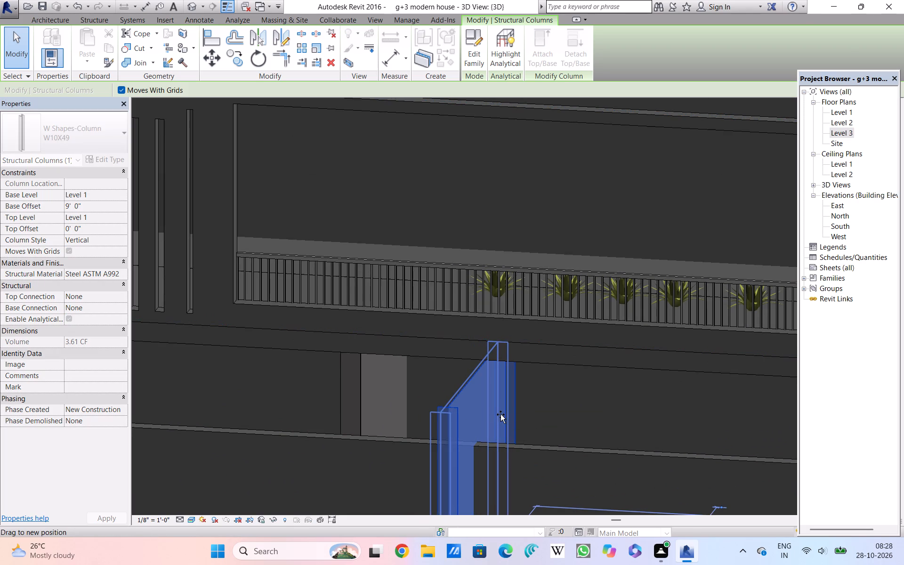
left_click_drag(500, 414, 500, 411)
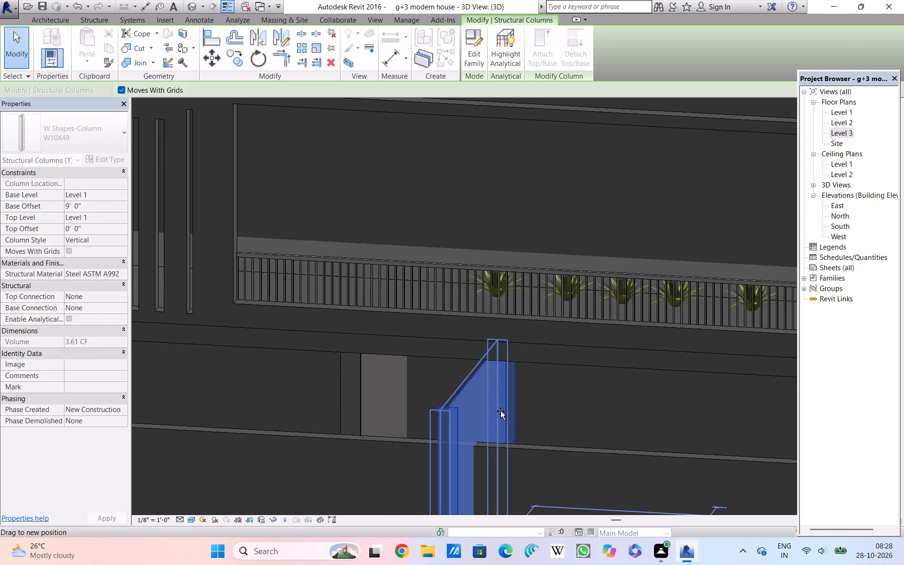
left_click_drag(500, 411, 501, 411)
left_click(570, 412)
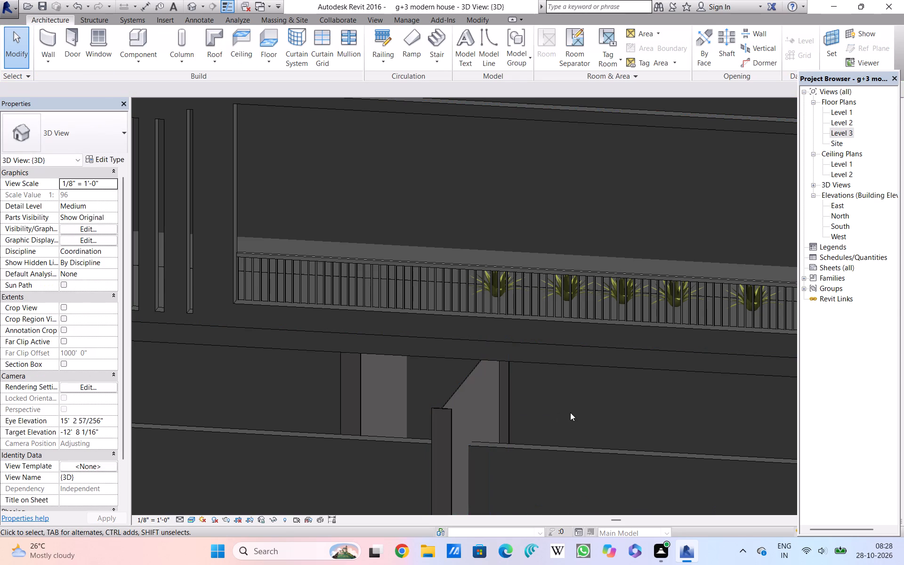
Delete the W10X49 structural column standing at the front boundary wall below the balcony.
scroll(570, 412, "down", 9)
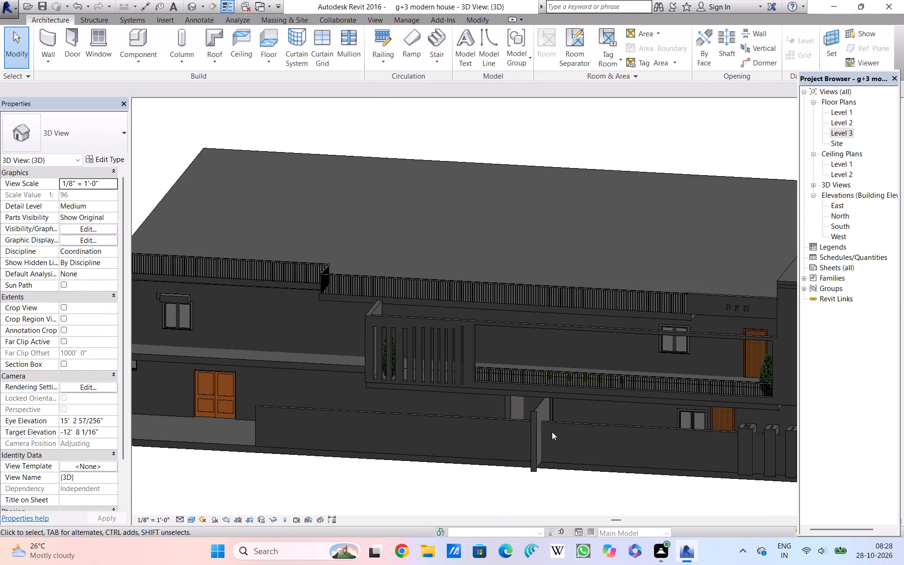
left_click(539, 430)
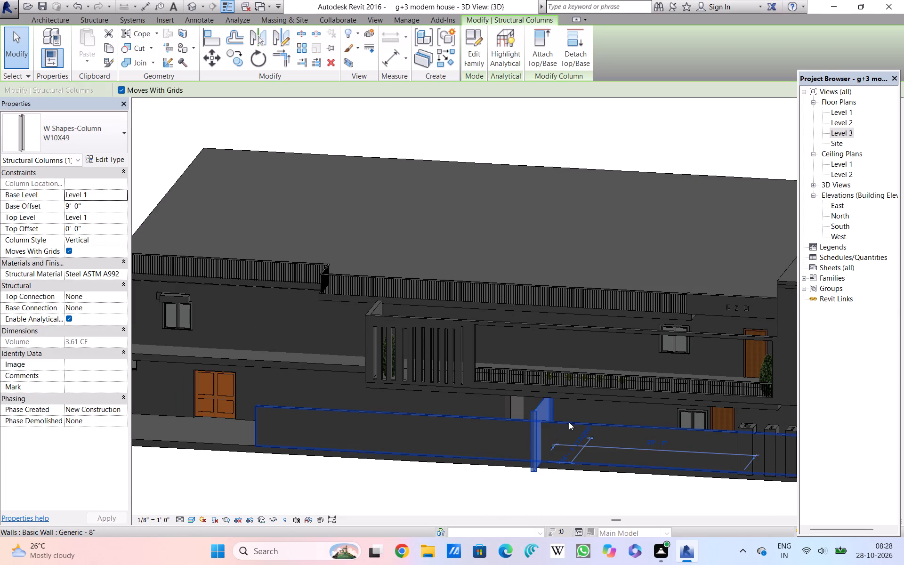
key("Delete")
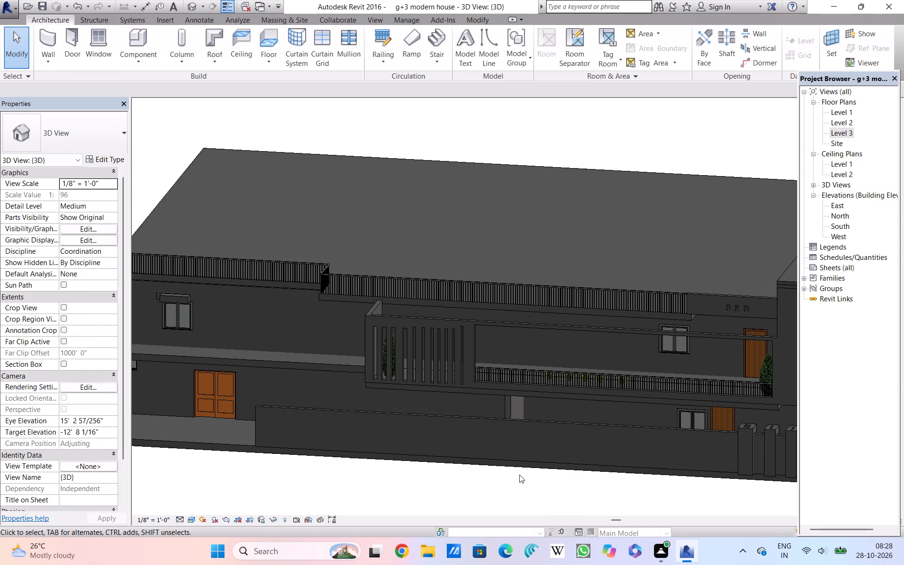
Examine the whole front facade and boundary wall from low and raised angles.
middle_click_drag(510, 476, 573, 398, "shift")
scroll(510, 476, "down", 1, "shift")
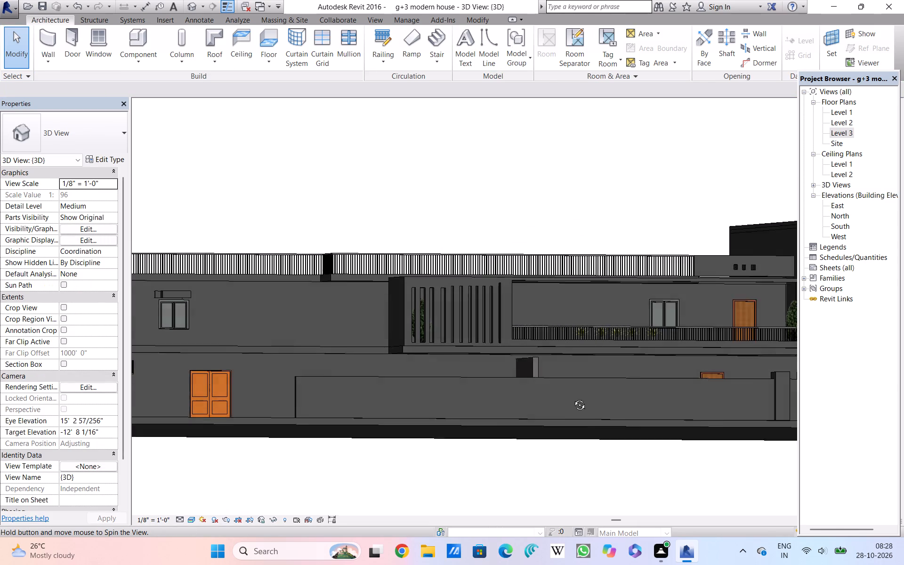
middle_click_drag(573, 398, 542, 444, "shift")
scroll(542, 444, "down", 5)
middle_click_drag(542, 443, 490, 438)
scroll(491, 438, "up", 4)
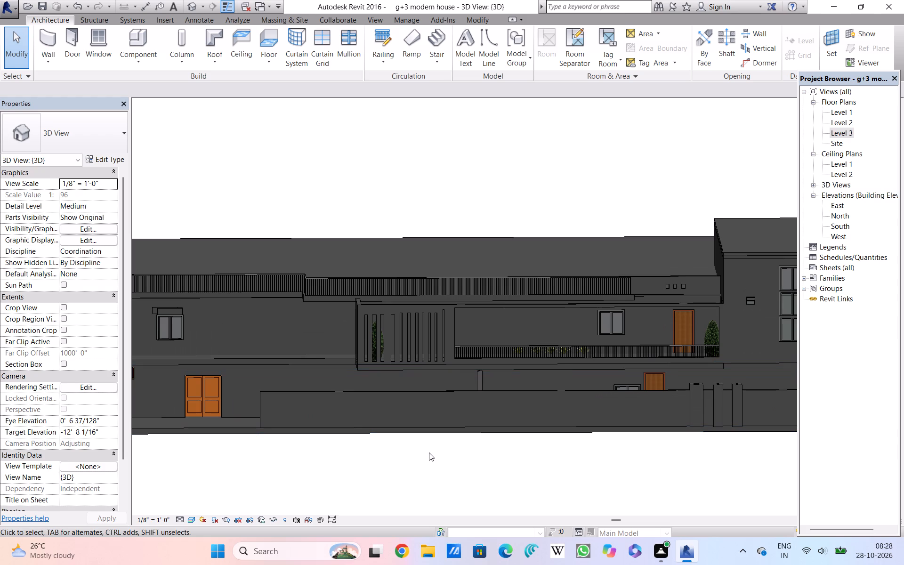
scroll(448, 448, "down", 4)
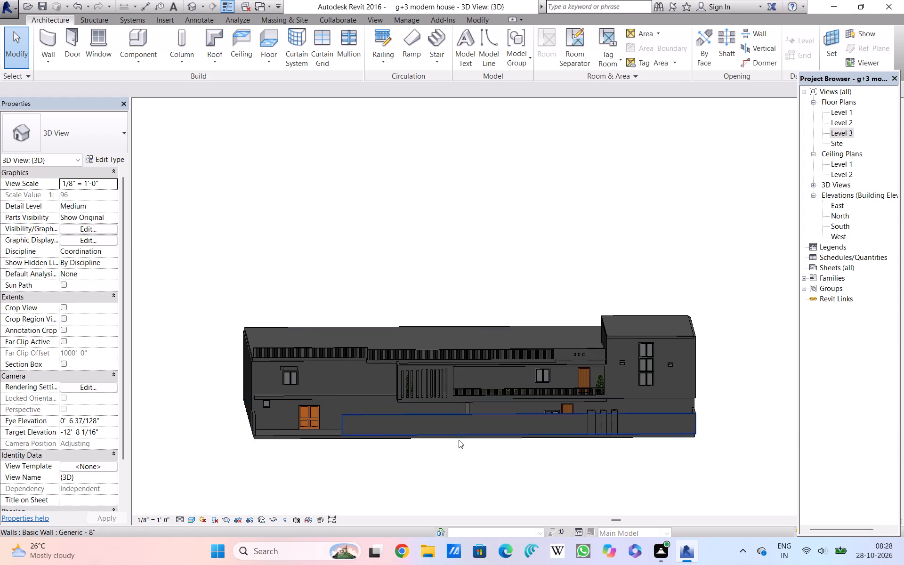
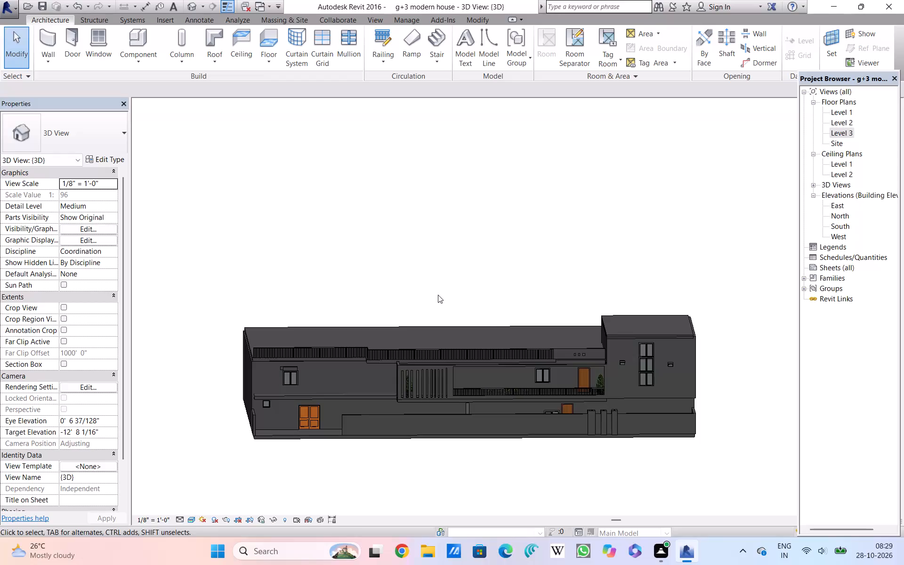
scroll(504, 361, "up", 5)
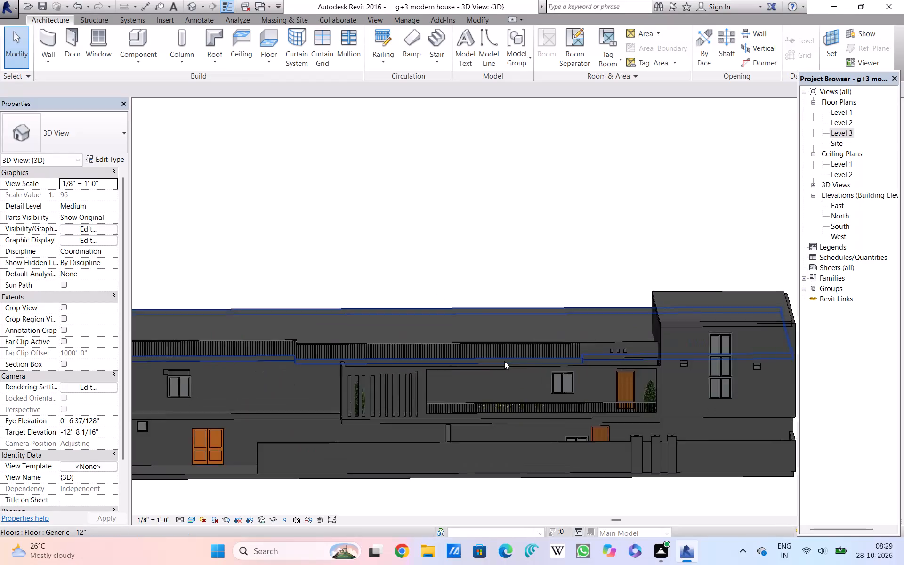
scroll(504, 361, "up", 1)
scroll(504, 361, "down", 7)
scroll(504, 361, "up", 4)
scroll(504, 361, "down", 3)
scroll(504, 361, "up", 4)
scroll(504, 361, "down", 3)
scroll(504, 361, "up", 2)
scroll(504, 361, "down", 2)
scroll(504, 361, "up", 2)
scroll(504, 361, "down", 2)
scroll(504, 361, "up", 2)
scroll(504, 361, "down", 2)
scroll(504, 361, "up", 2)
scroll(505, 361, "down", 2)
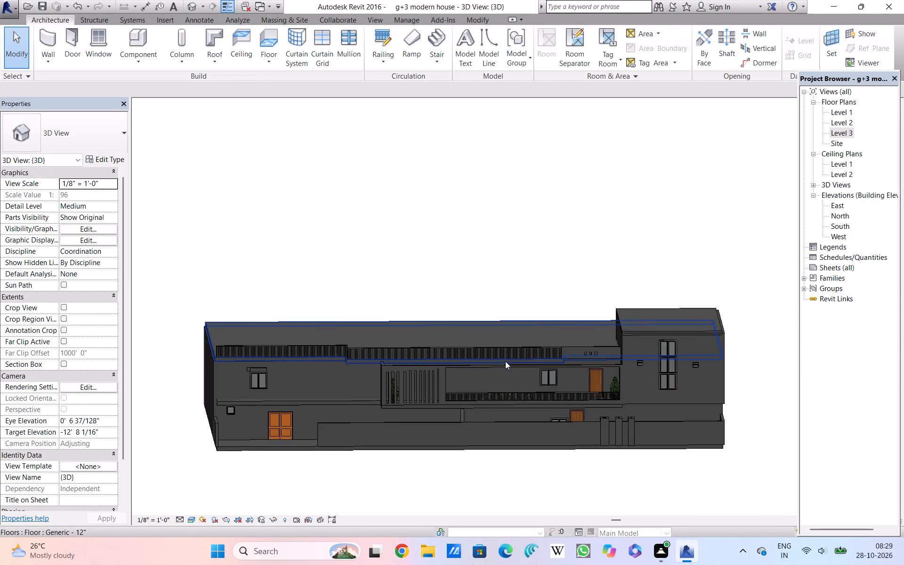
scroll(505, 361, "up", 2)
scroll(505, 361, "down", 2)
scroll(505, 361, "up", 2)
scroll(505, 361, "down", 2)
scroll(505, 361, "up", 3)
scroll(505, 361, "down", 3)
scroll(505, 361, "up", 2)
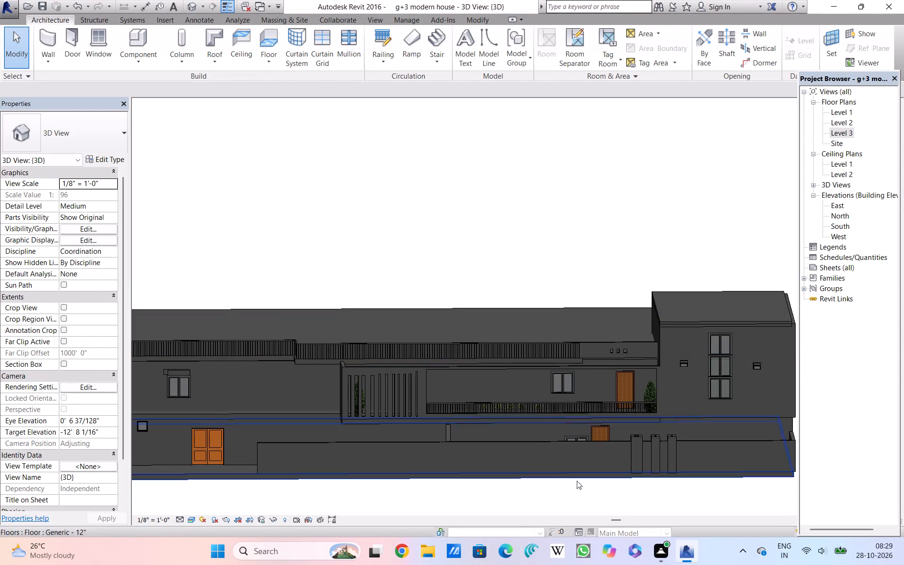
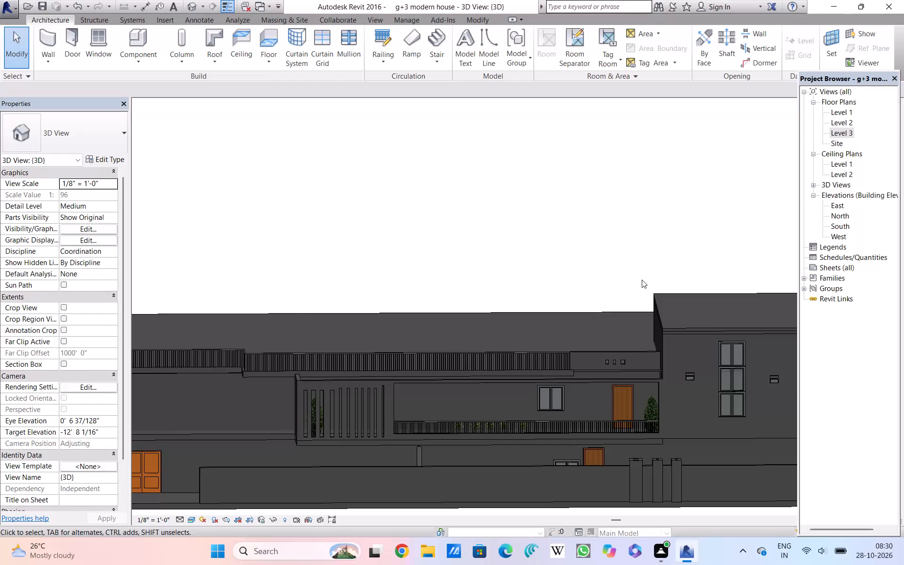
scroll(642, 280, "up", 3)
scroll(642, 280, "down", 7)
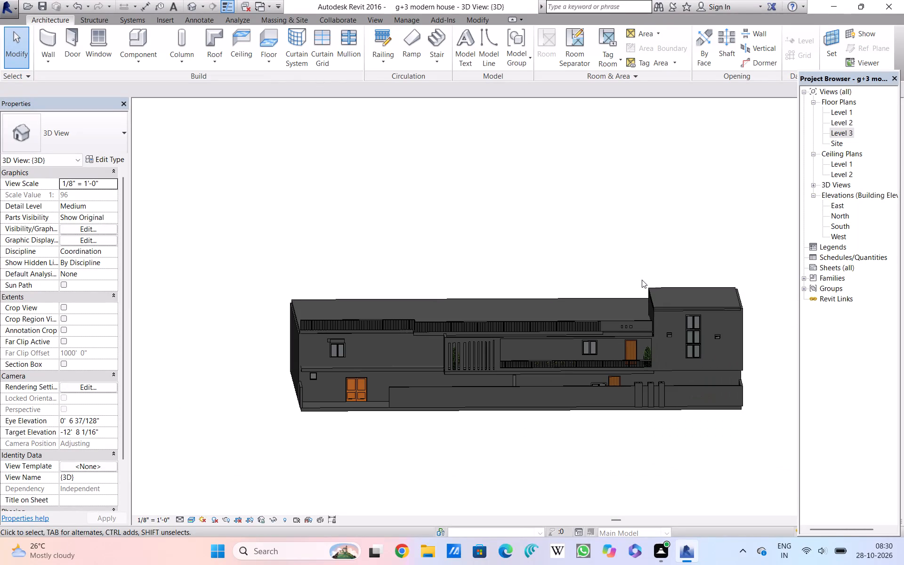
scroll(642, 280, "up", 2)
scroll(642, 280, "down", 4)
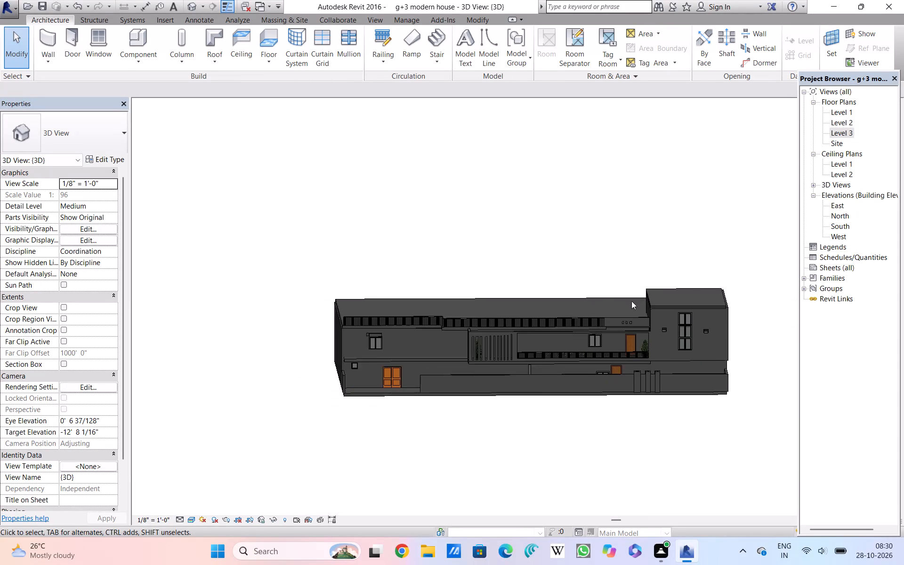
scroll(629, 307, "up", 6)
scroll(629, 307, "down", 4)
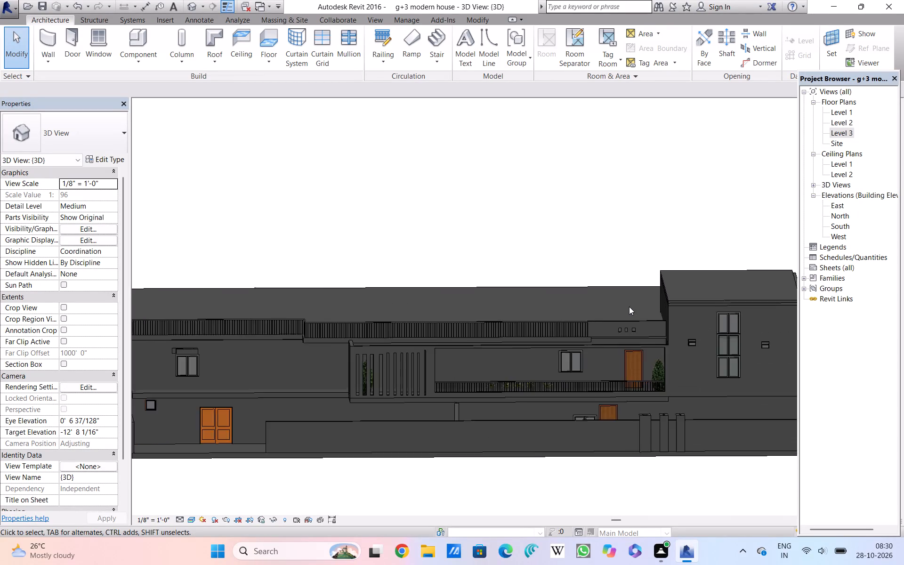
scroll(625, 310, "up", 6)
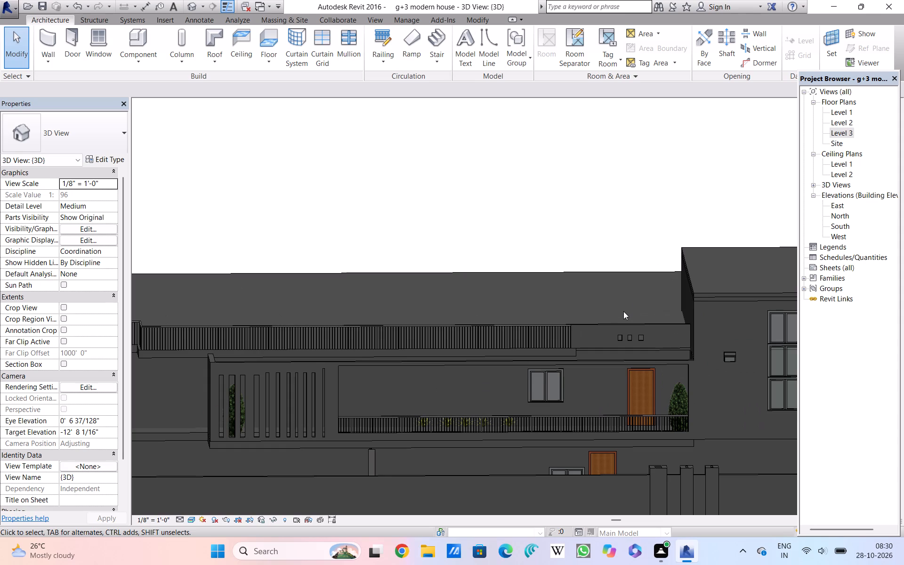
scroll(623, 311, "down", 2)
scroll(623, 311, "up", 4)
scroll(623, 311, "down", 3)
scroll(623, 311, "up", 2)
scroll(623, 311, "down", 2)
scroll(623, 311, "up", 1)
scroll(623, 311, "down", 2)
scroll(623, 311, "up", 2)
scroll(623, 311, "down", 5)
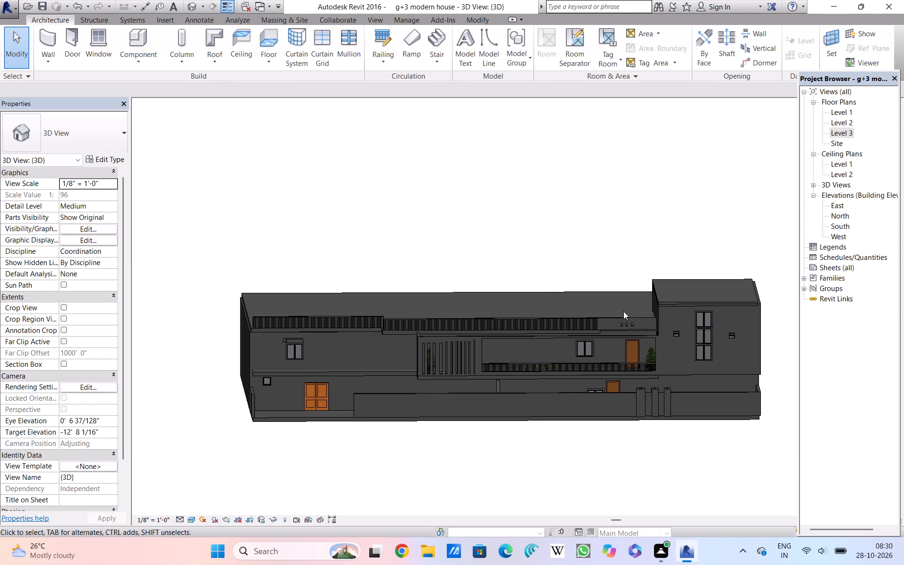
Save the house project.
key("ctrl+s")
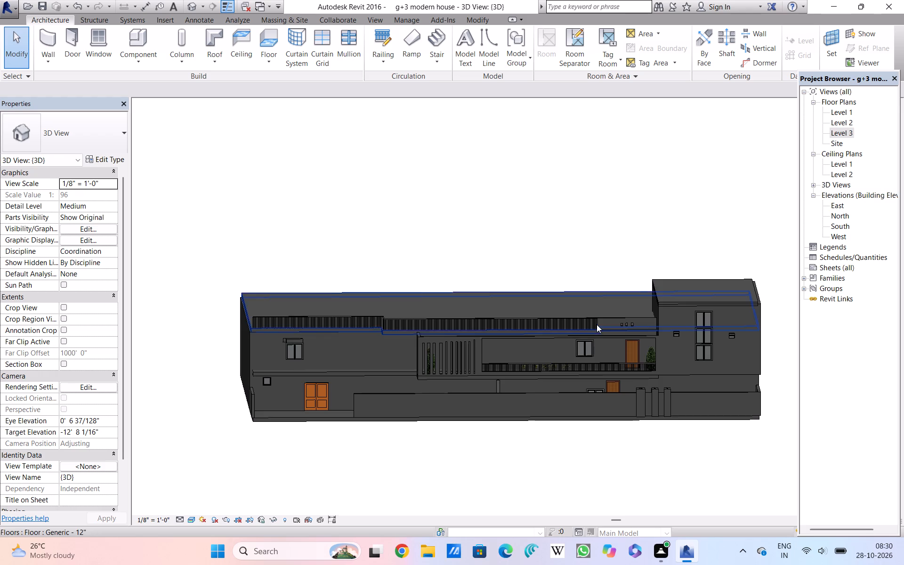
Set the coarse scale fill colour of the Generic - 8" wall type, used by the Level 3 parapet with three small openings, to RGB 255-128-064.
scroll(597, 324, "up", 14)
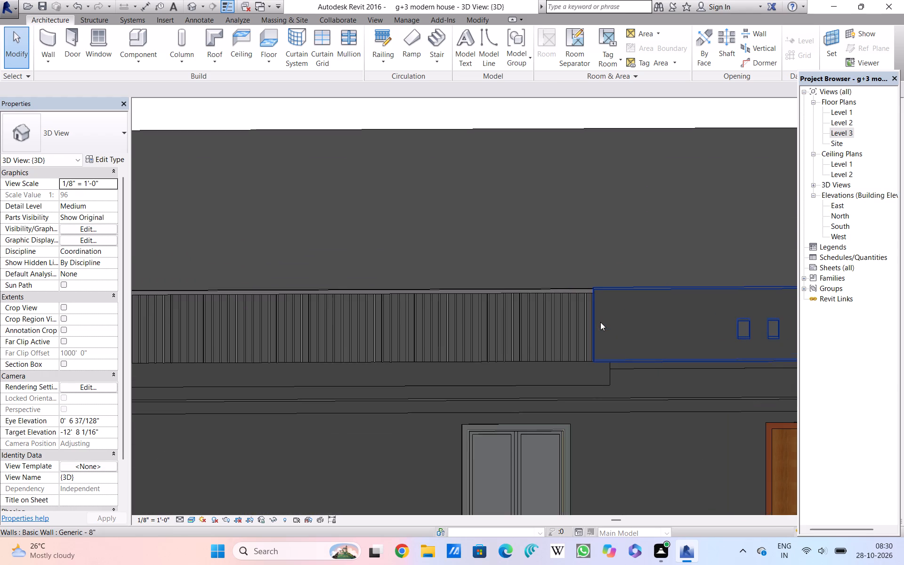
scroll(600, 322, "down", 7)
scroll(600, 322, "up", 5)
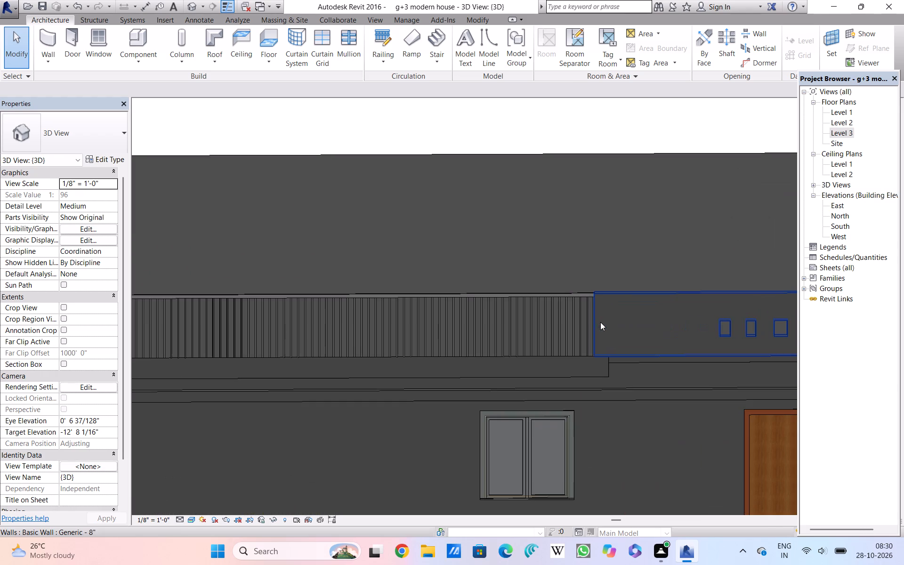
middle_click_drag(668, 228, 589, 239)
scroll(668, 228, "down", 1)
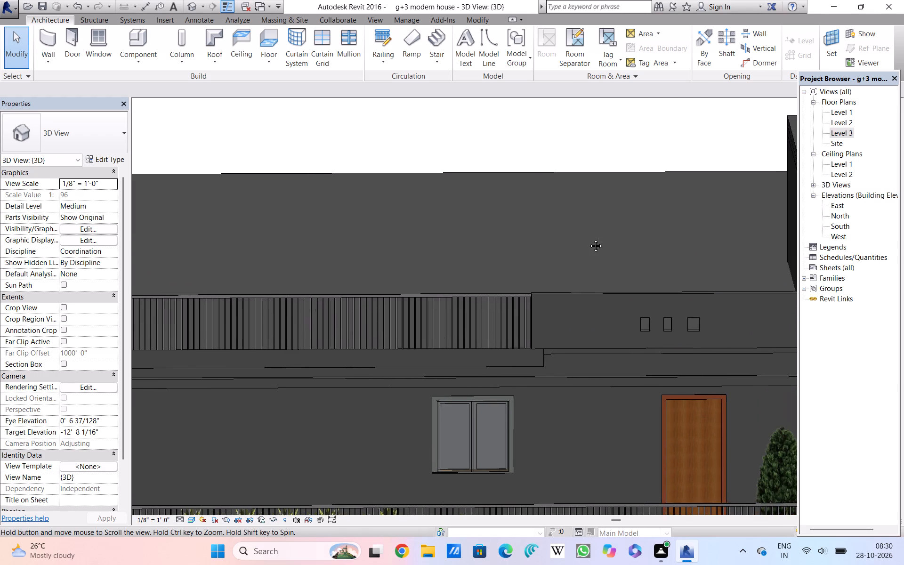
middle_click_drag(589, 239, 569, 243)
left_click(601, 304)
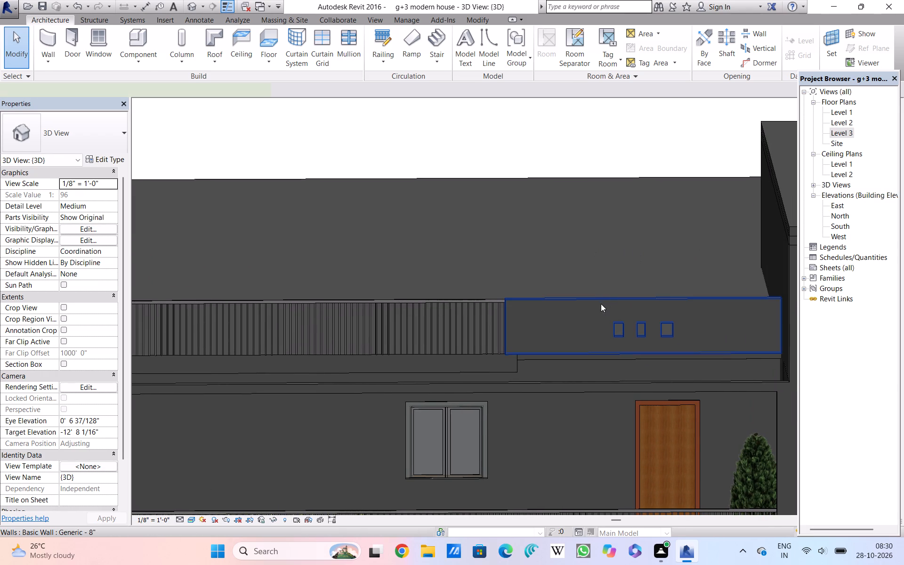
left_click(97, 156)
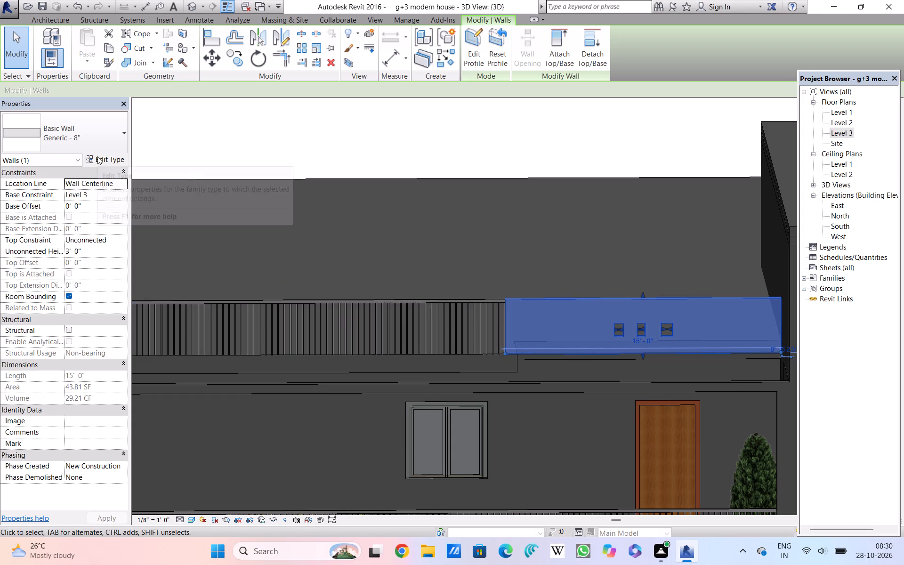
left_click(471, 301)
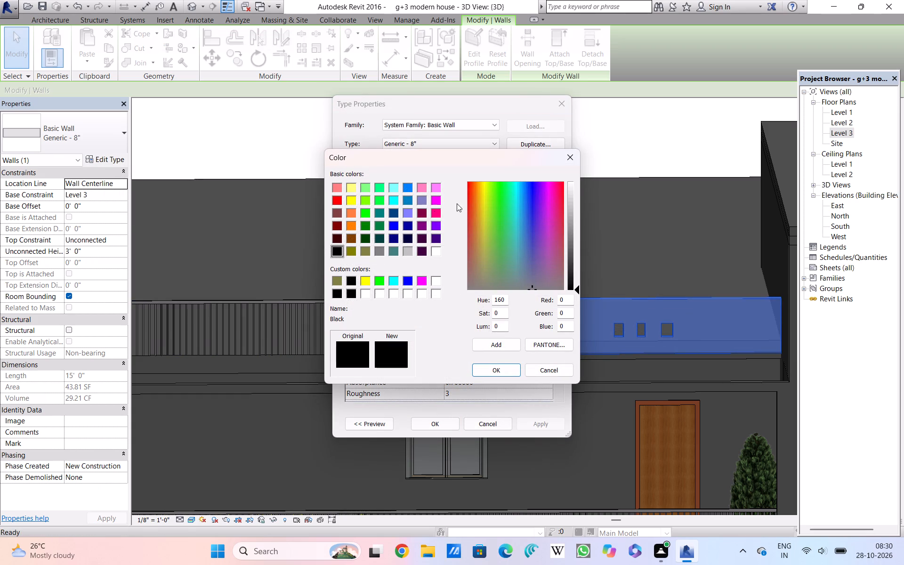
left_click(471, 189)
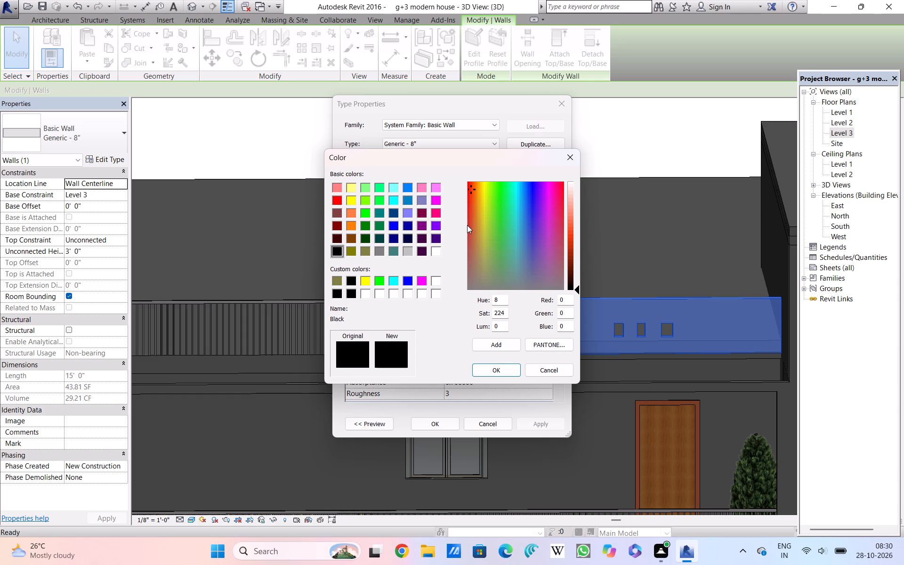
left_click(353, 210)
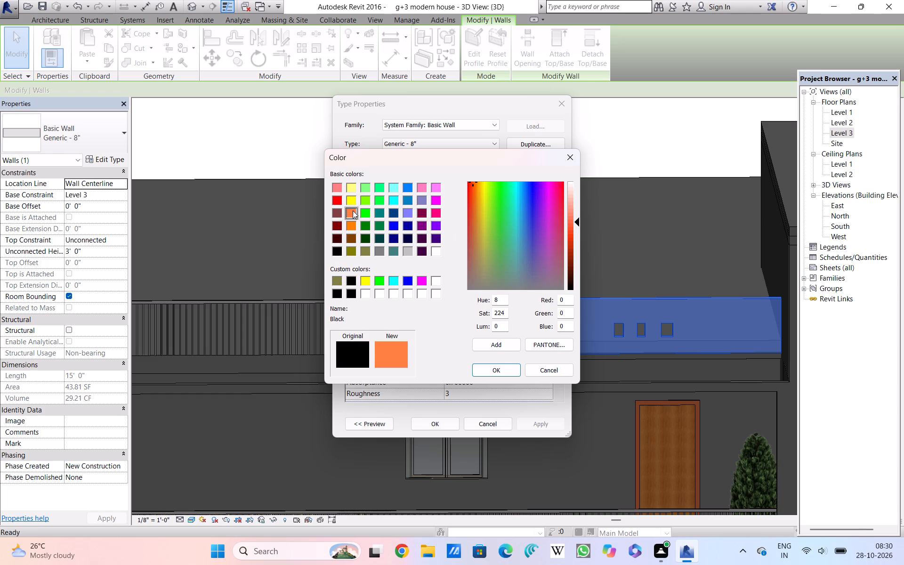
left_click(500, 370)
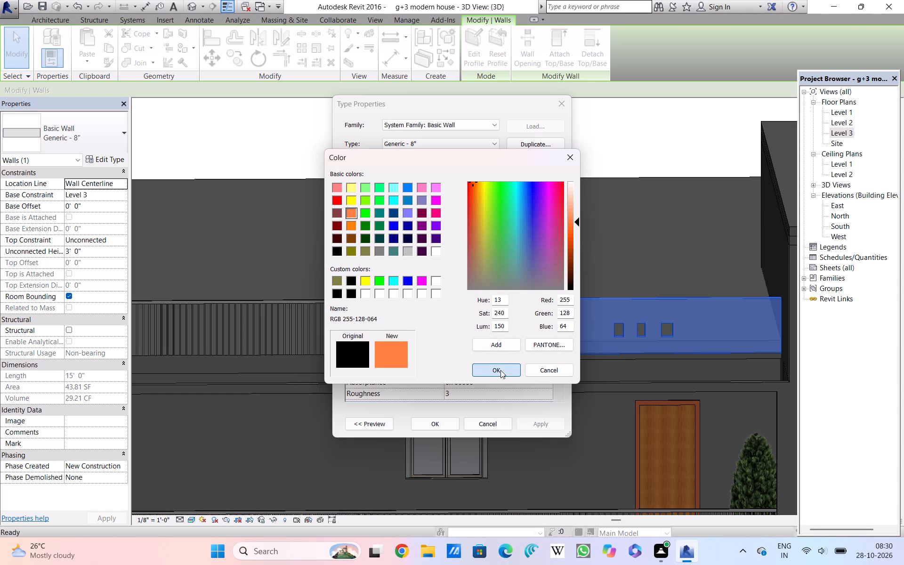
left_click(536, 420)
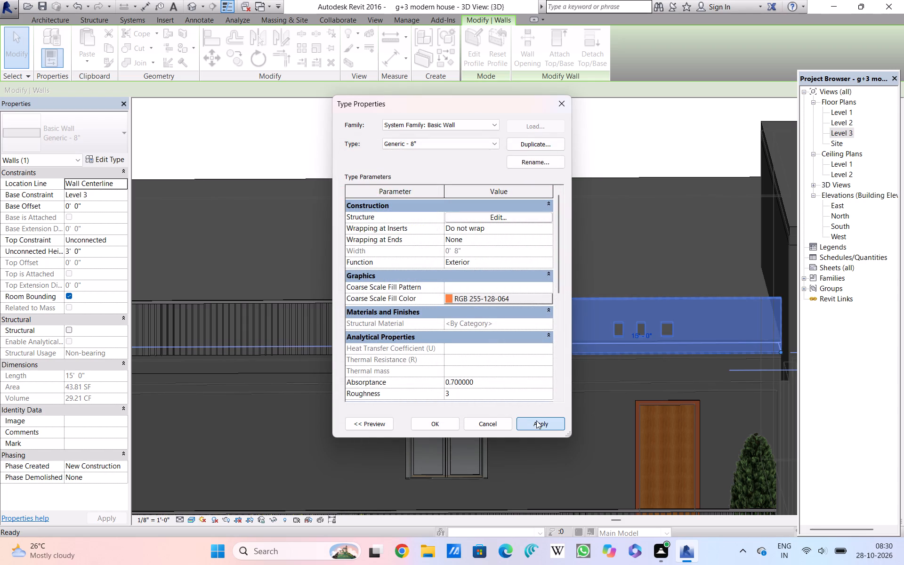
left_click(430, 421)
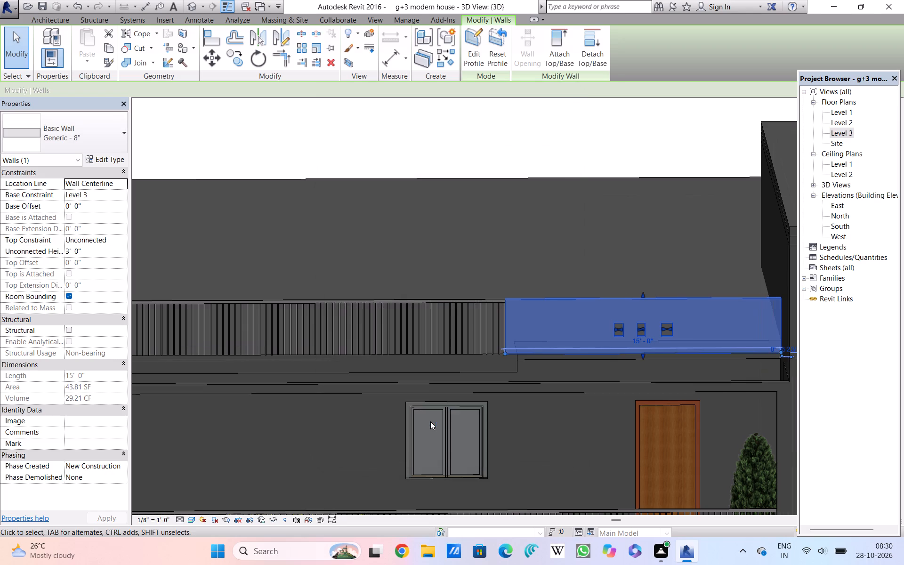
left_click(476, 261)
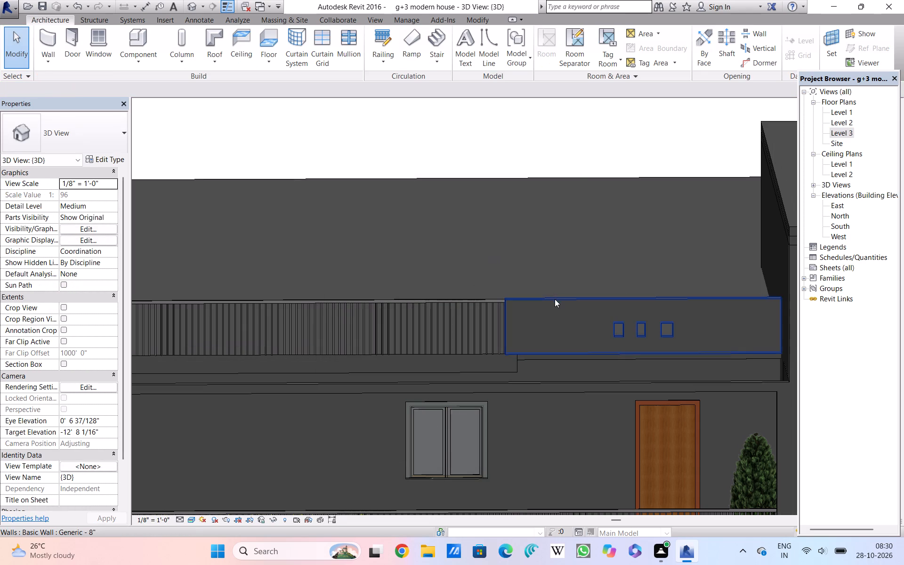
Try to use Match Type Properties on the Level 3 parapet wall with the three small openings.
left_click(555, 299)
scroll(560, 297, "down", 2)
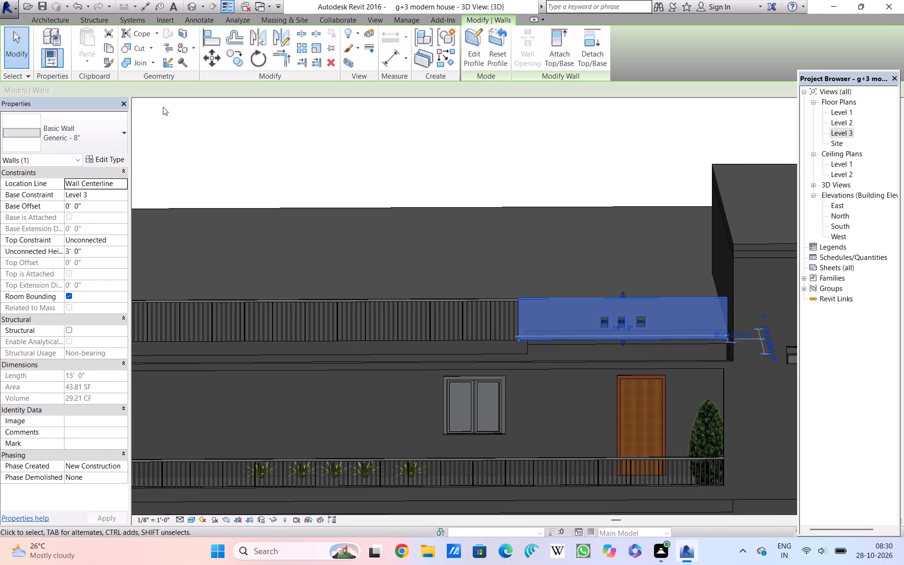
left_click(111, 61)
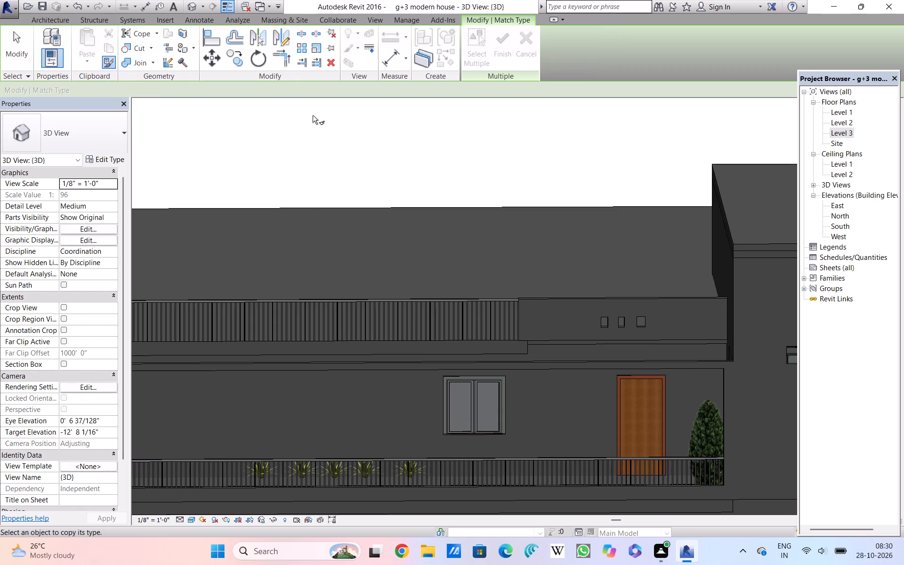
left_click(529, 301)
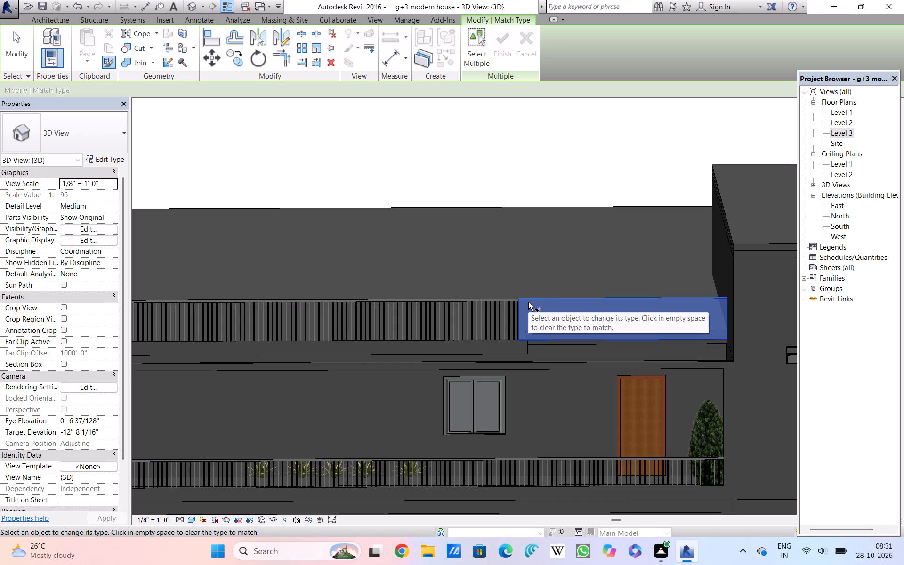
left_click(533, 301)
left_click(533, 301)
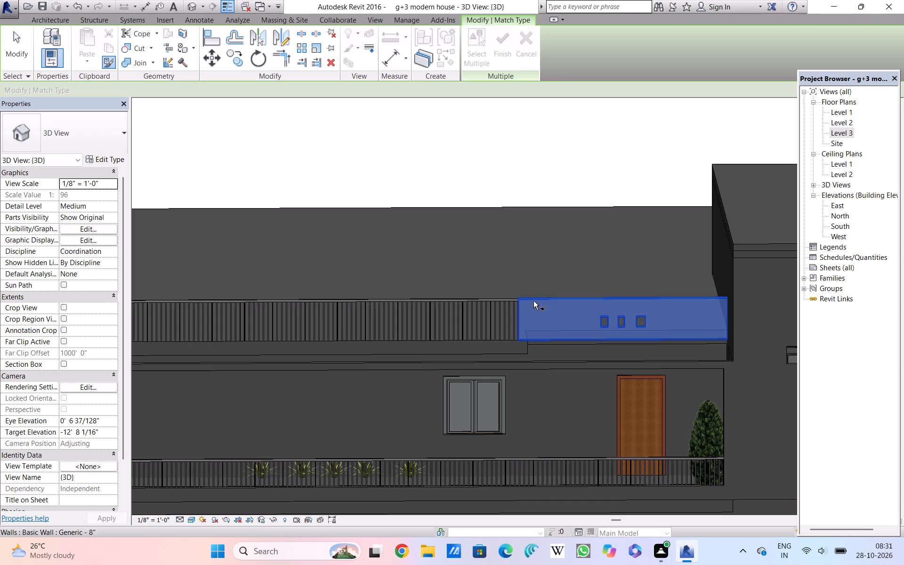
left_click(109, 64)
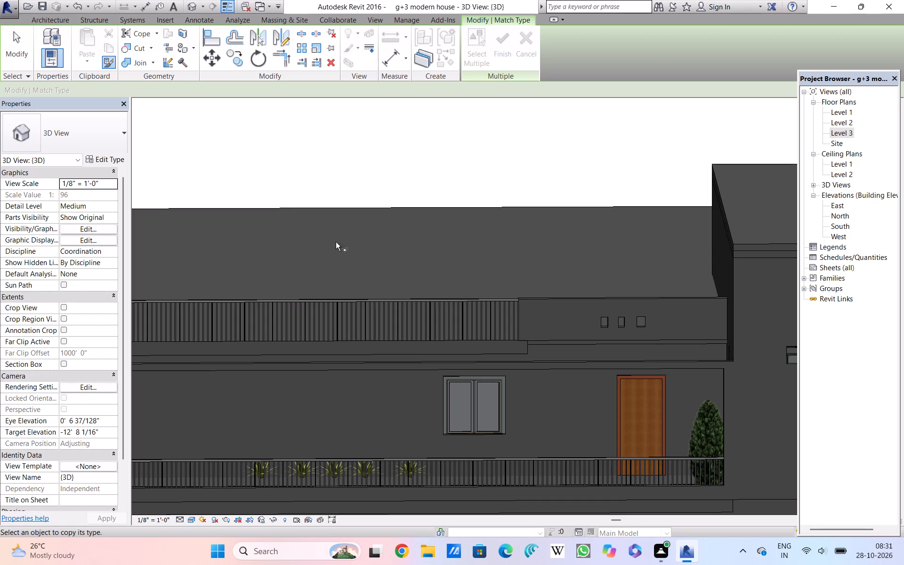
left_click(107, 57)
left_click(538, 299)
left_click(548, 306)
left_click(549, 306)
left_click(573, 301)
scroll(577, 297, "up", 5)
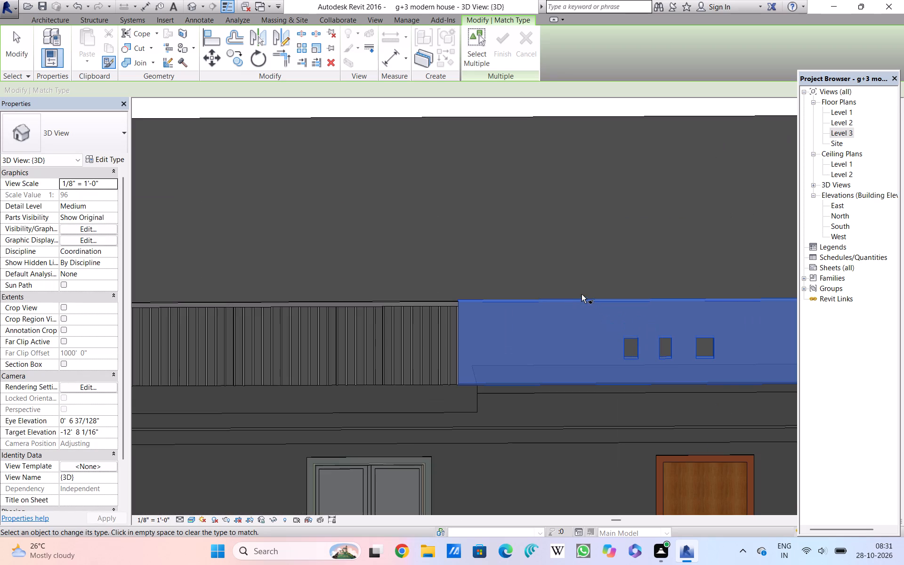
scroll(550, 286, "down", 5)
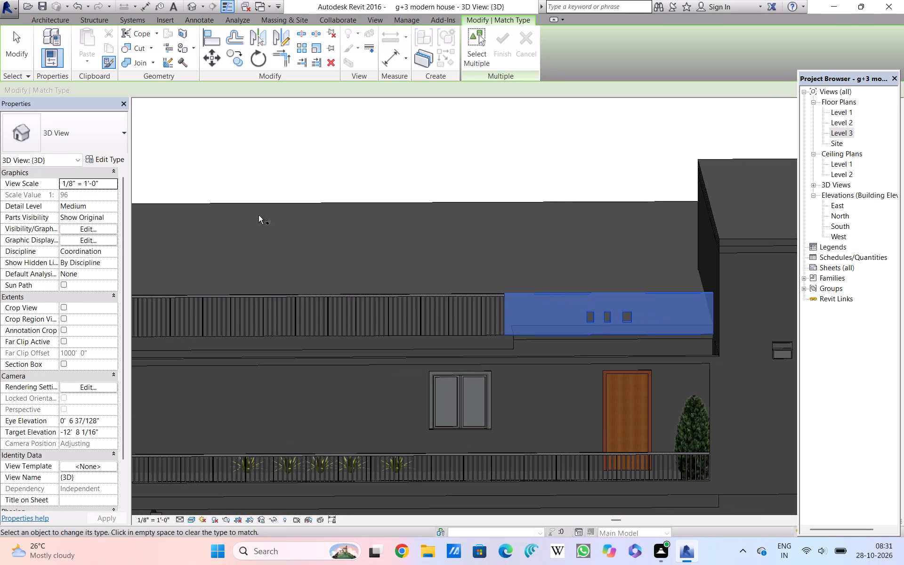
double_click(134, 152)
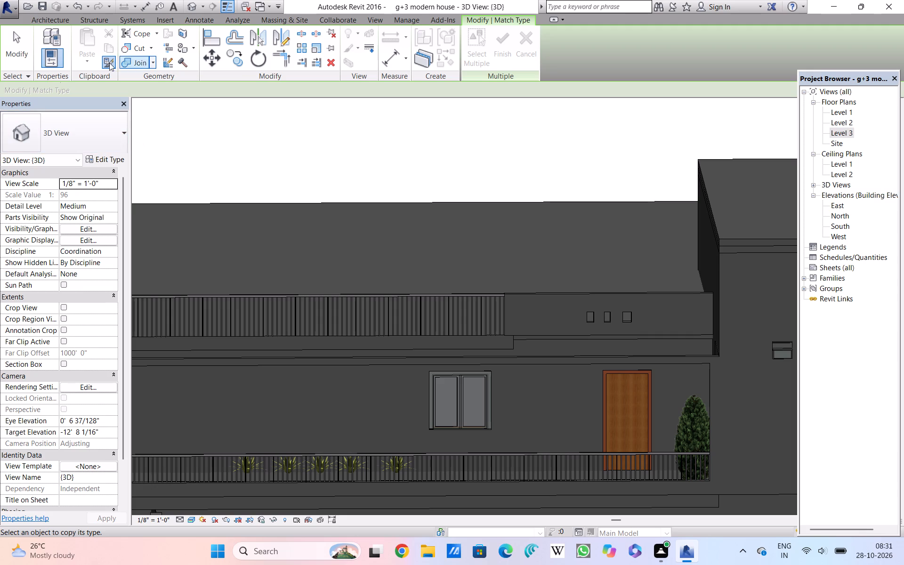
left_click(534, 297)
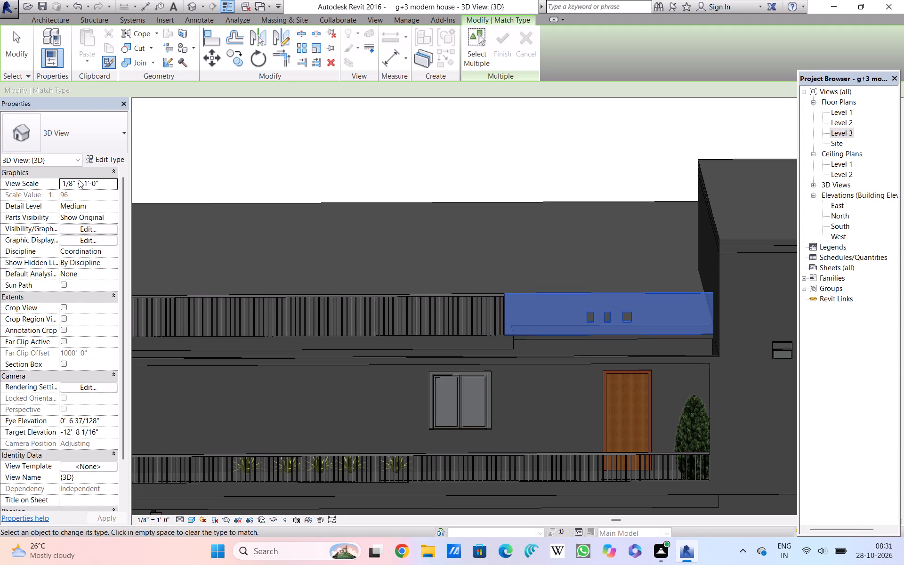
Duplicate the 3D View type under the name wl and leave the type matching command.
left_click(97, 156)
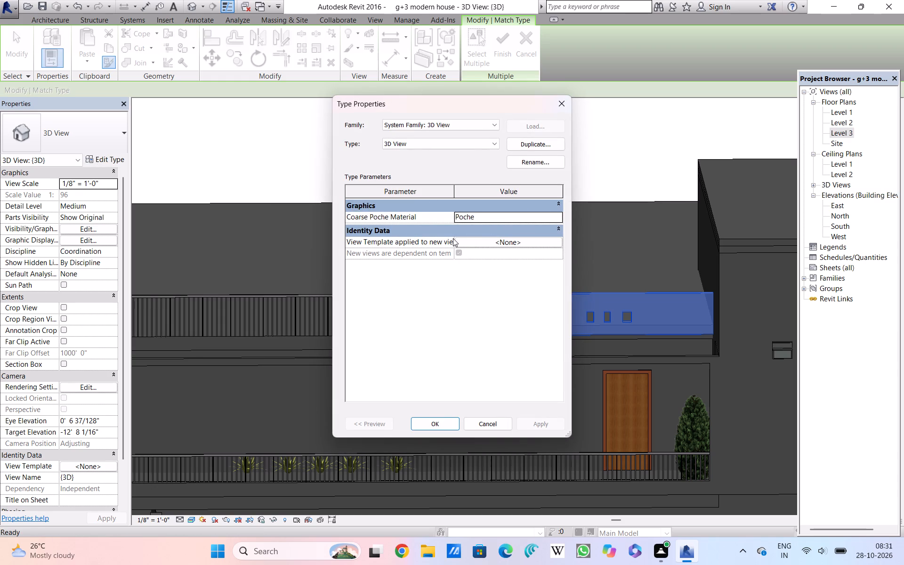
left_click(532, 141)
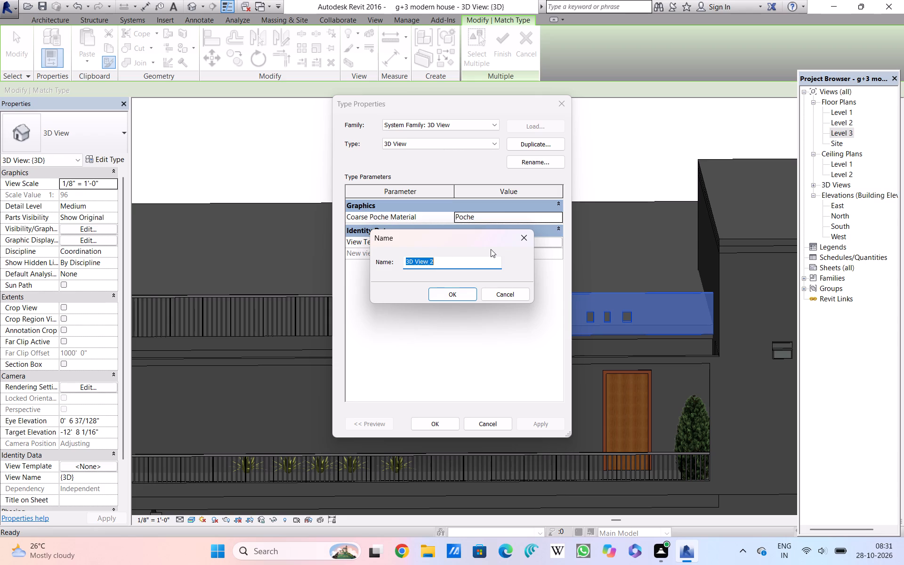
key("BackSpace")
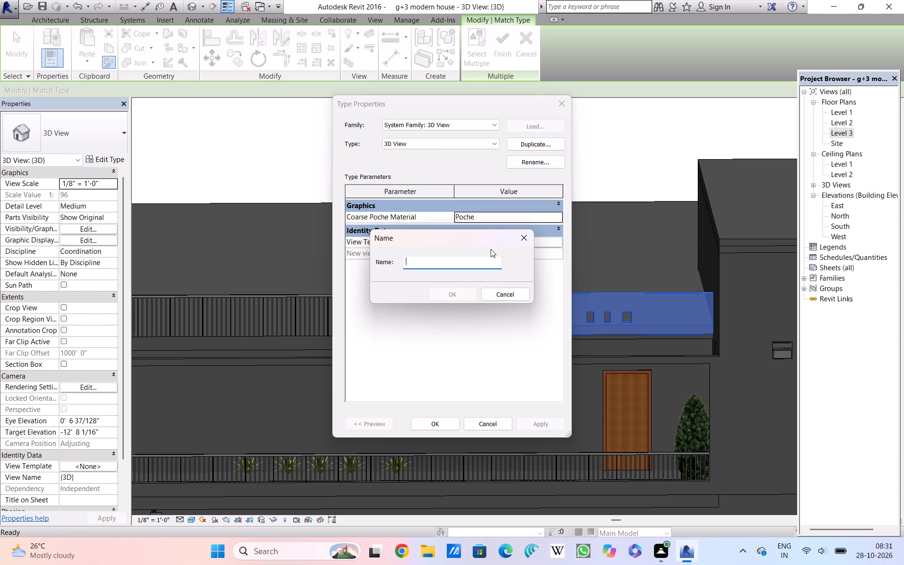
type("wl")
key("Return")
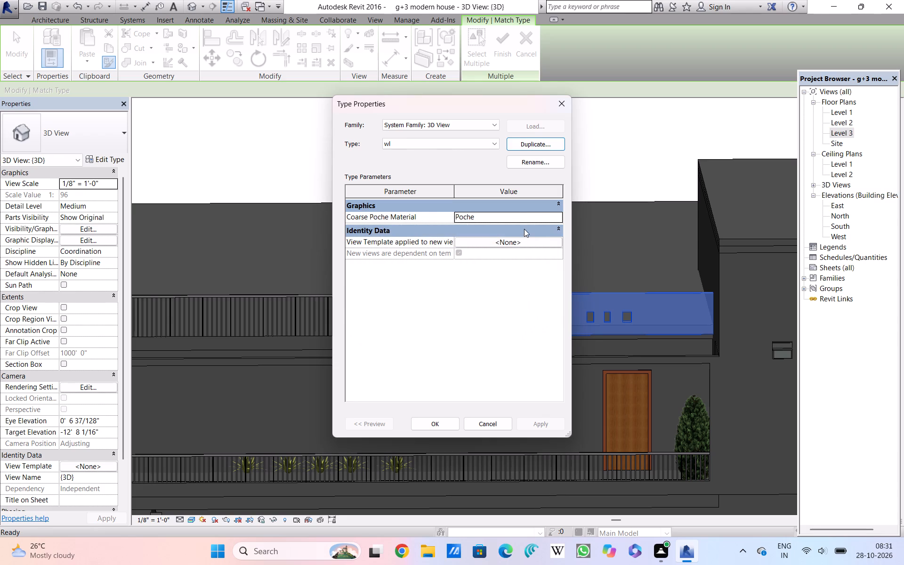
left_click(429, 426)
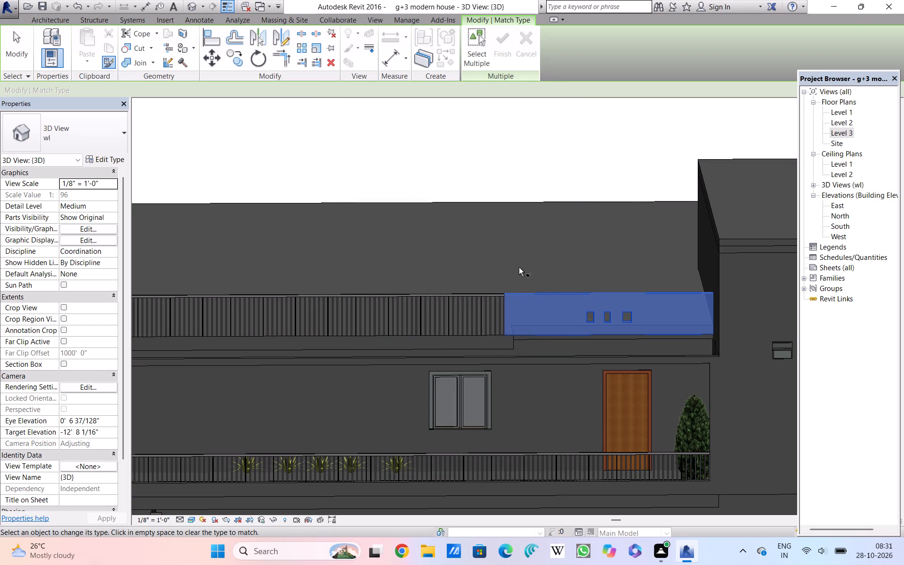
key("Escape")
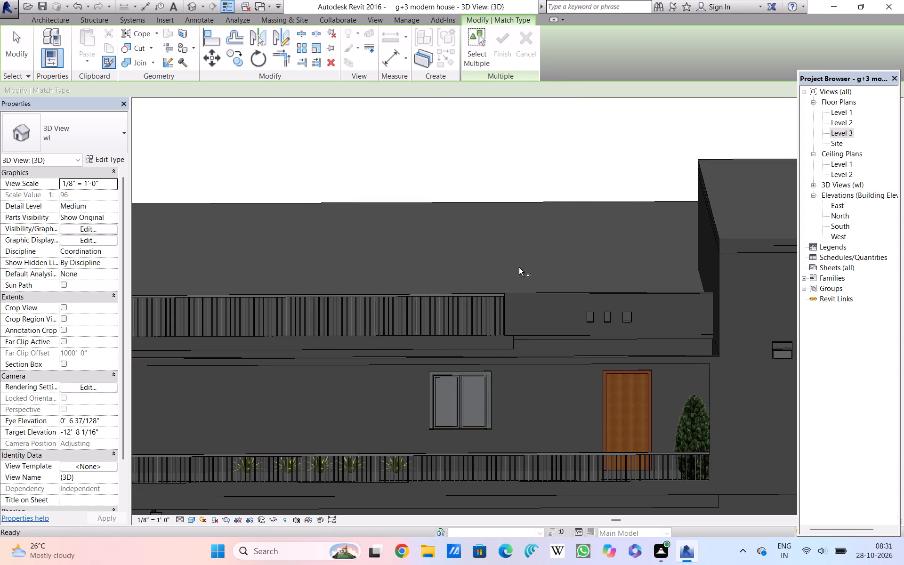
key("Escape")
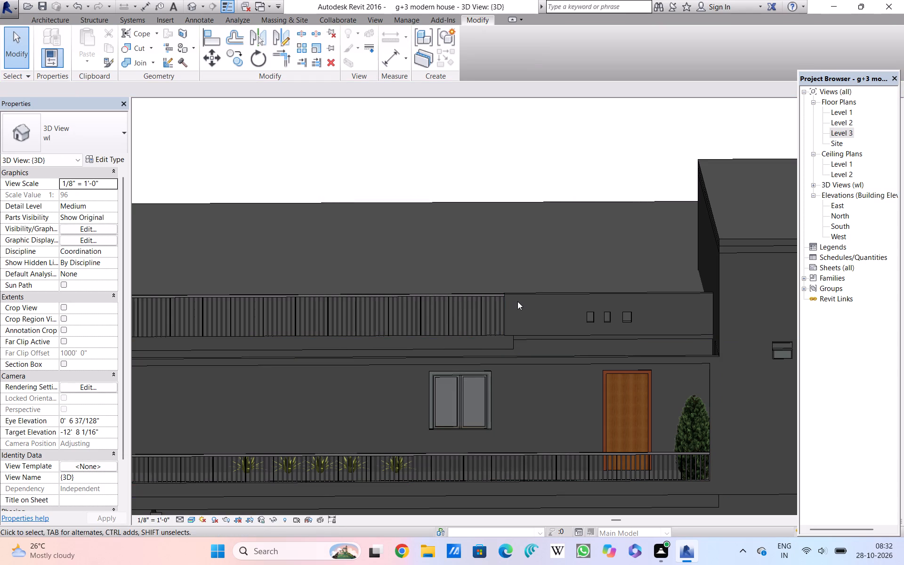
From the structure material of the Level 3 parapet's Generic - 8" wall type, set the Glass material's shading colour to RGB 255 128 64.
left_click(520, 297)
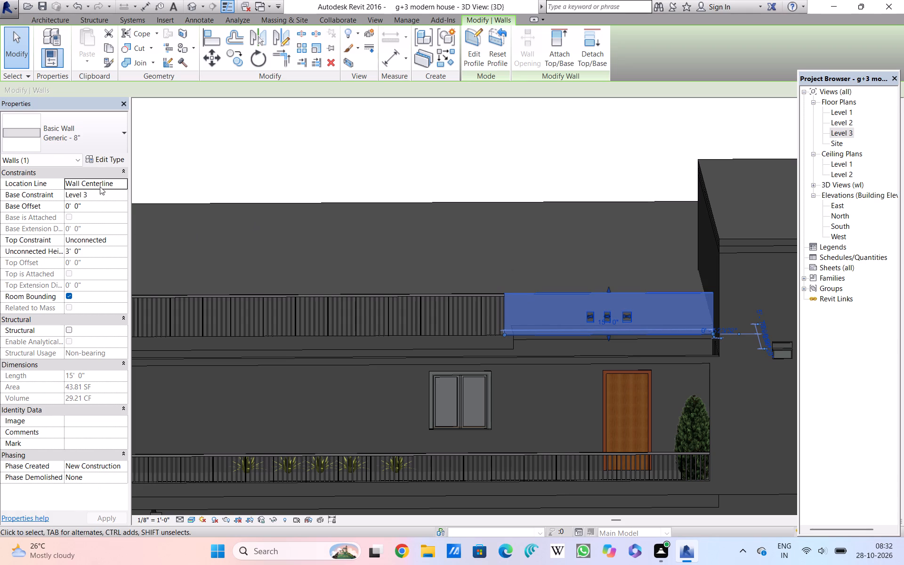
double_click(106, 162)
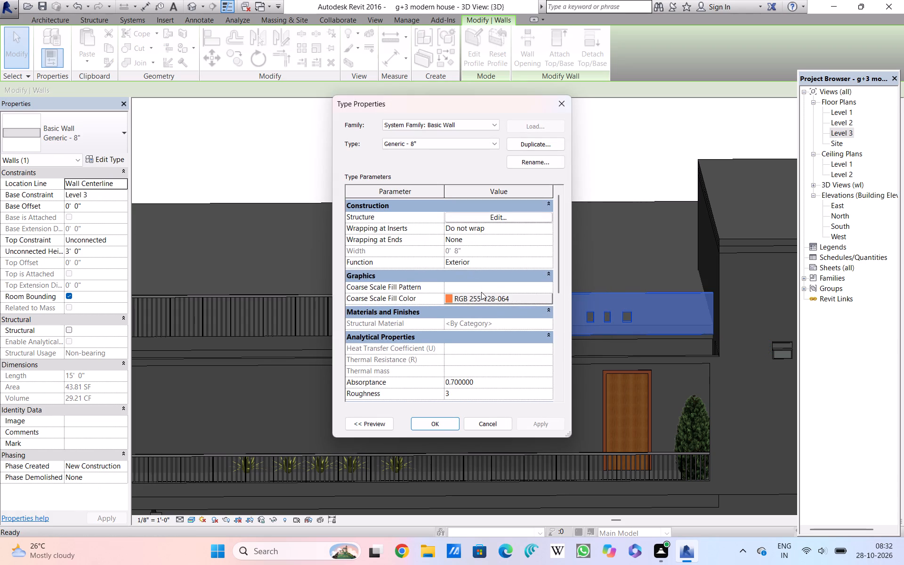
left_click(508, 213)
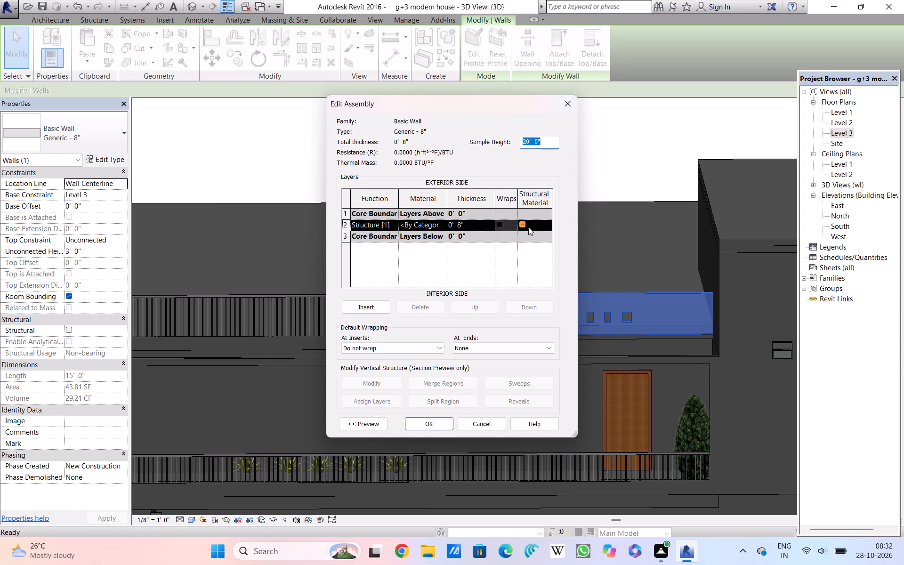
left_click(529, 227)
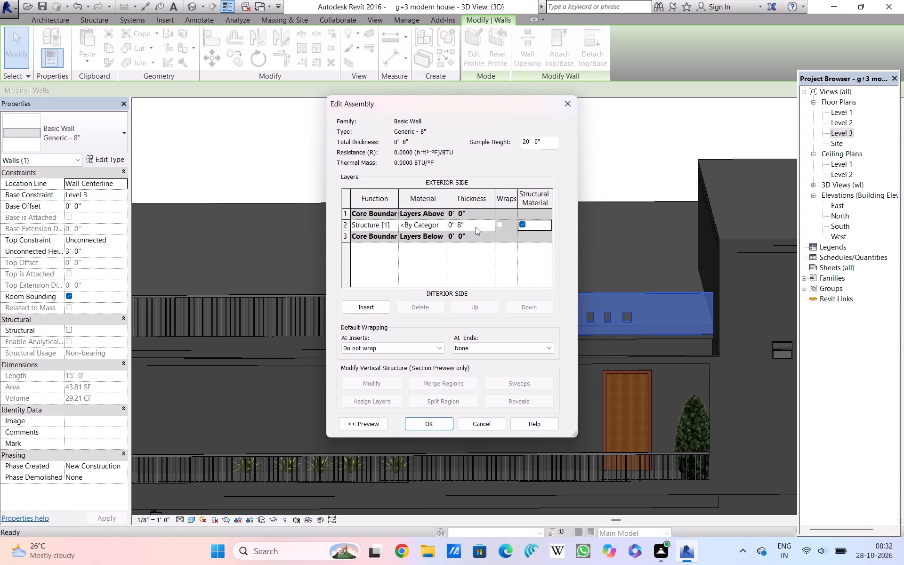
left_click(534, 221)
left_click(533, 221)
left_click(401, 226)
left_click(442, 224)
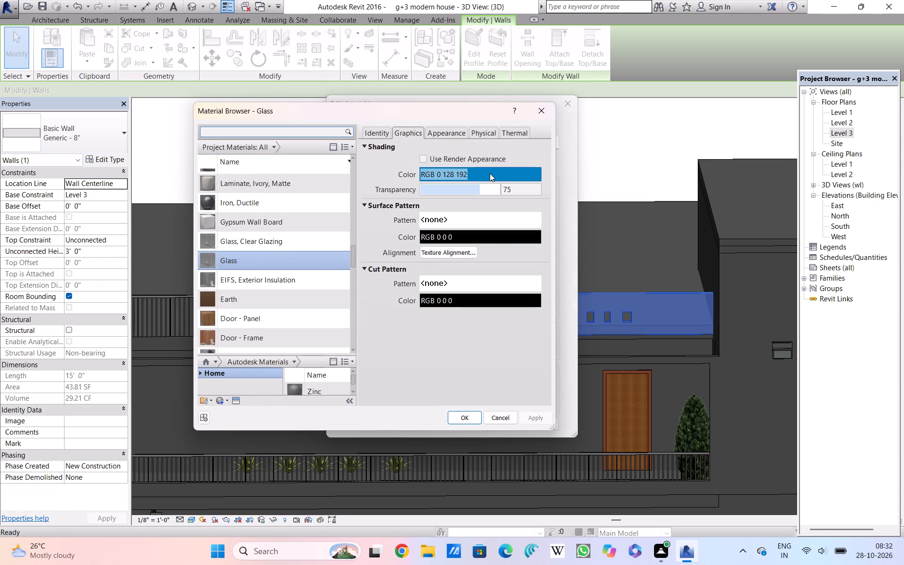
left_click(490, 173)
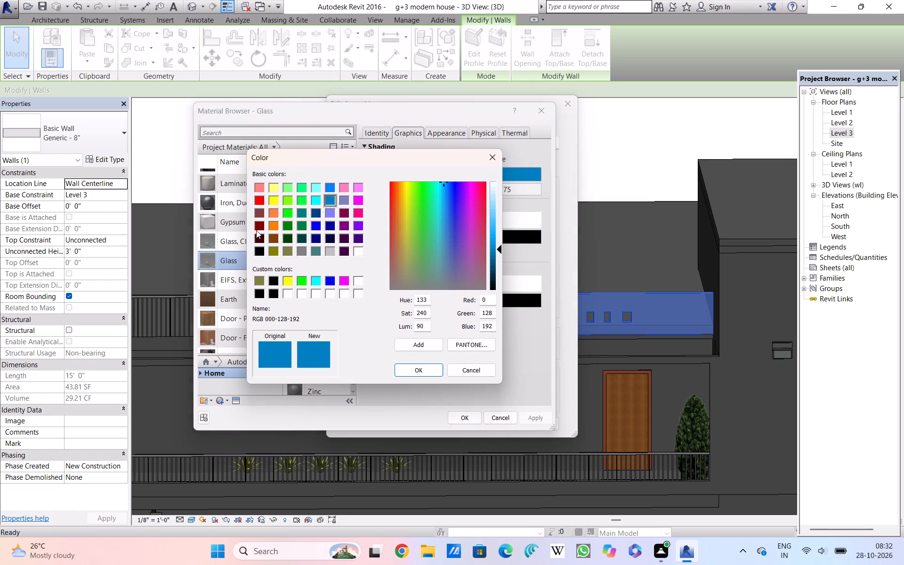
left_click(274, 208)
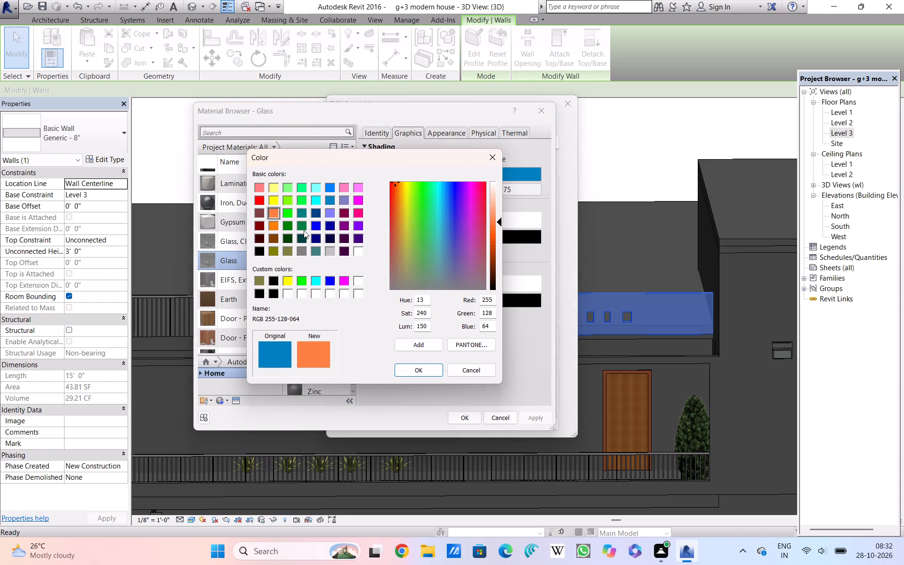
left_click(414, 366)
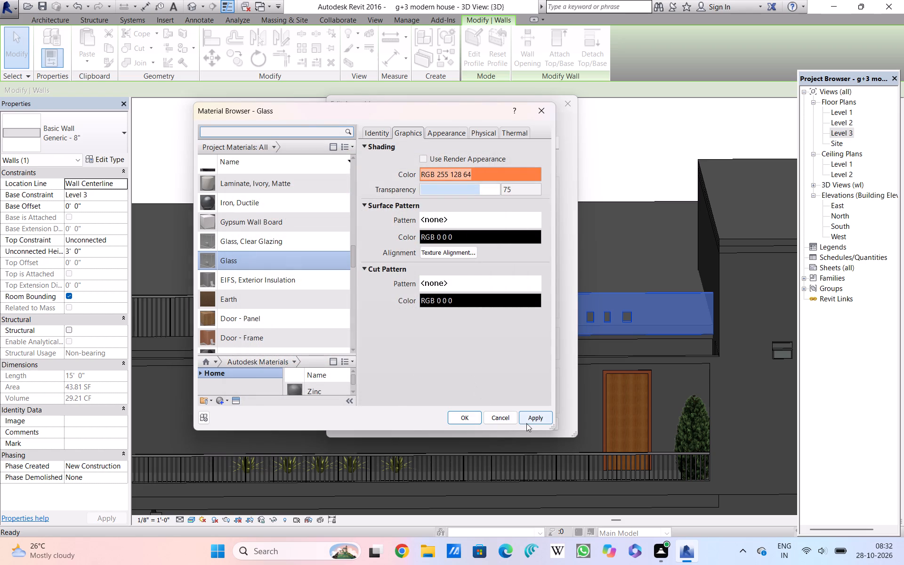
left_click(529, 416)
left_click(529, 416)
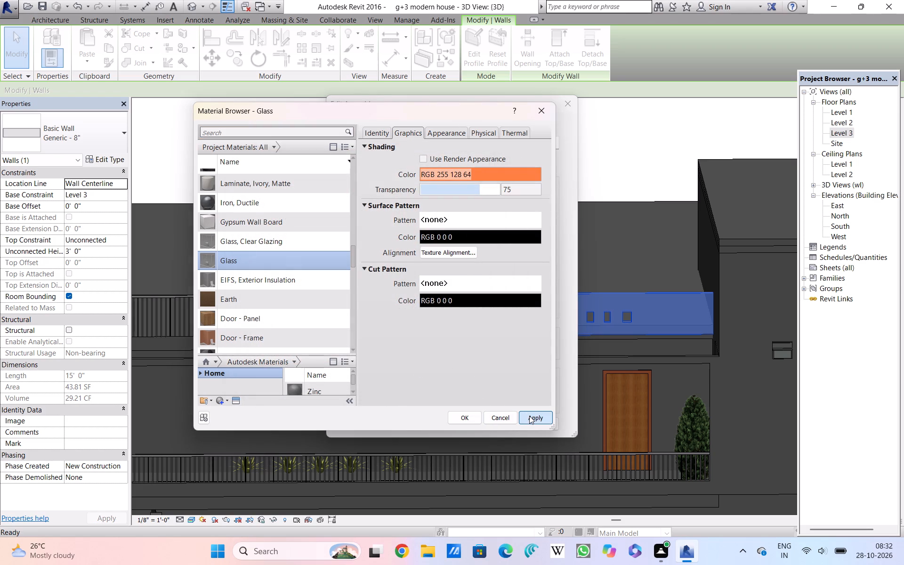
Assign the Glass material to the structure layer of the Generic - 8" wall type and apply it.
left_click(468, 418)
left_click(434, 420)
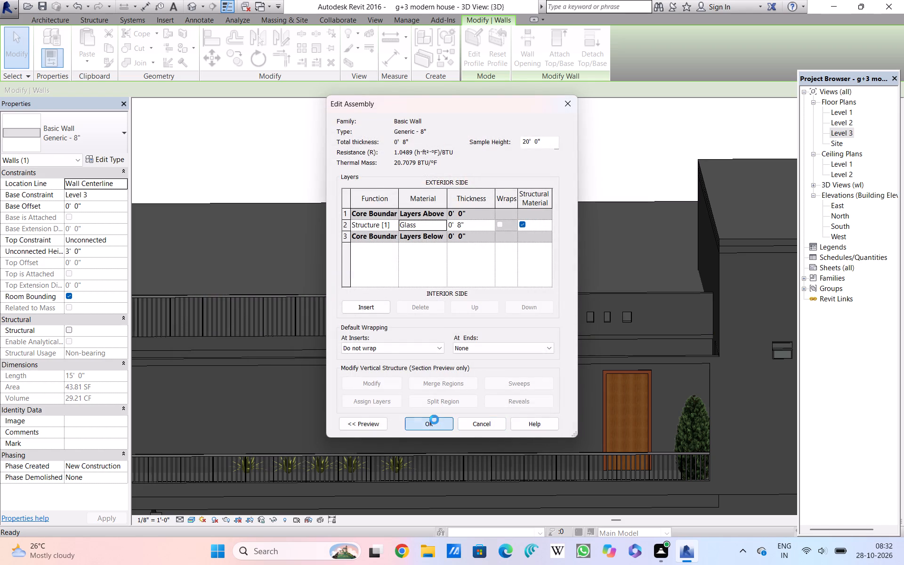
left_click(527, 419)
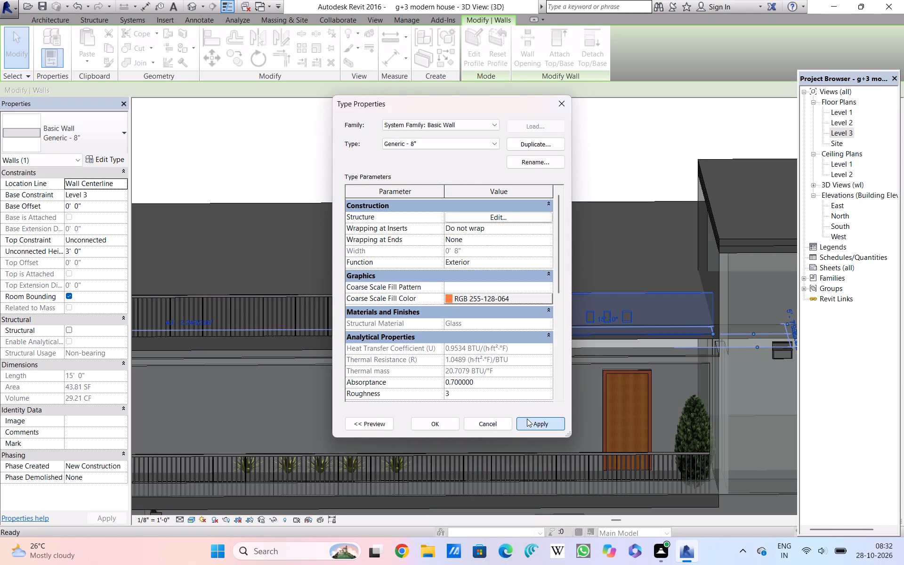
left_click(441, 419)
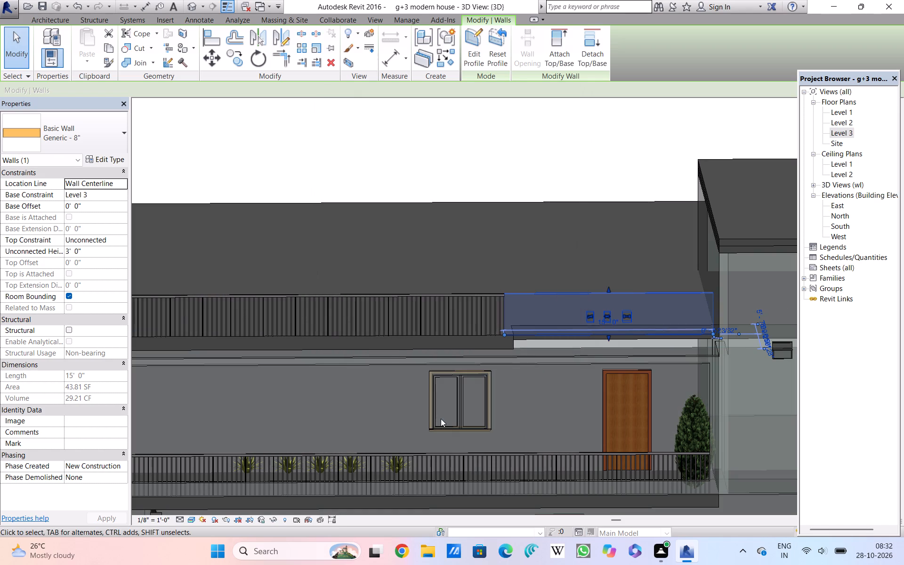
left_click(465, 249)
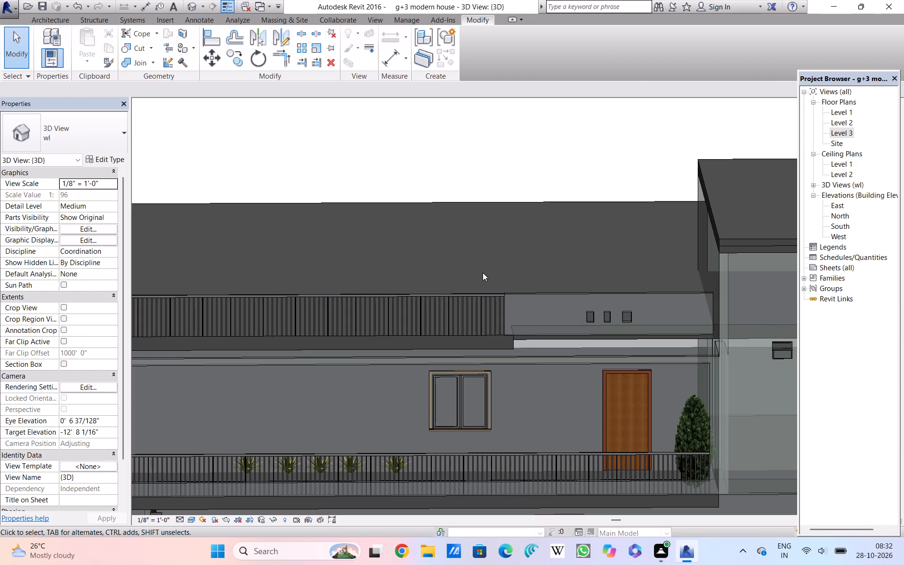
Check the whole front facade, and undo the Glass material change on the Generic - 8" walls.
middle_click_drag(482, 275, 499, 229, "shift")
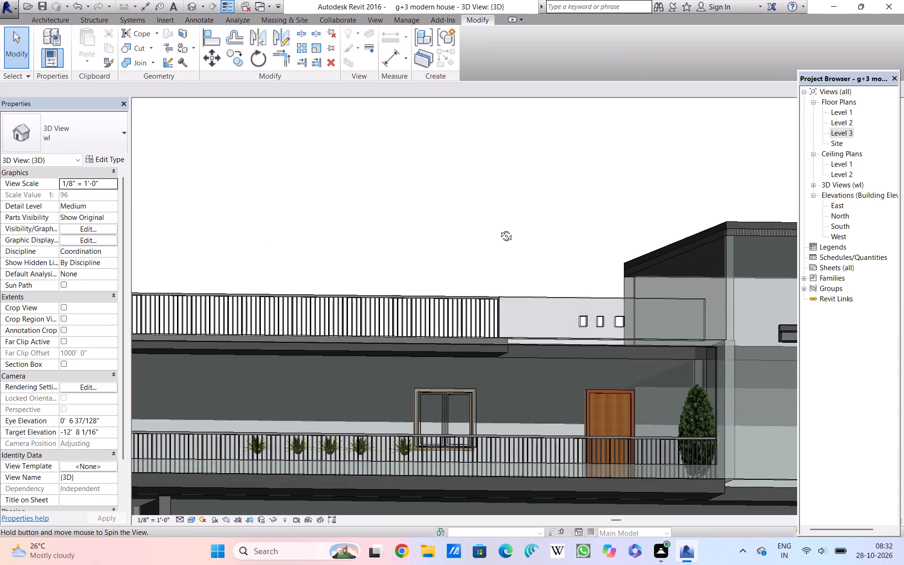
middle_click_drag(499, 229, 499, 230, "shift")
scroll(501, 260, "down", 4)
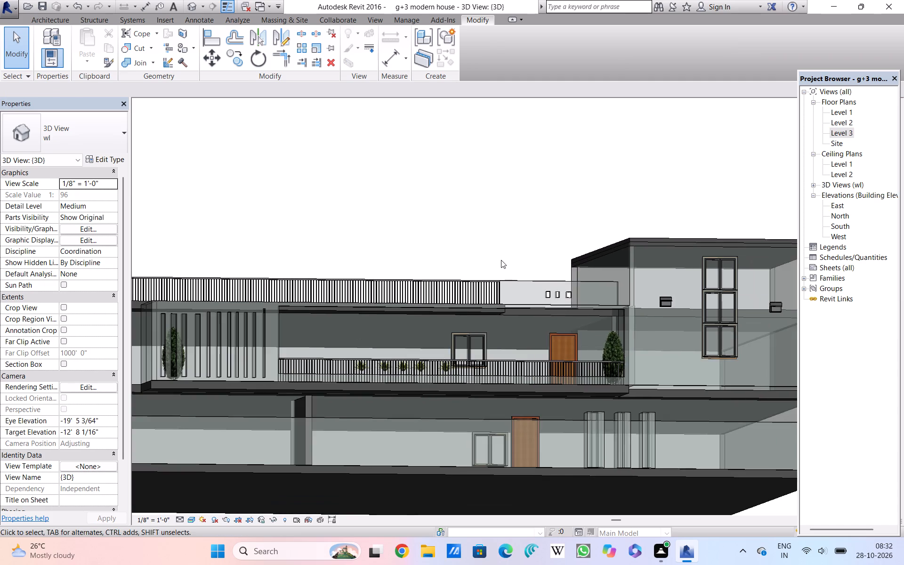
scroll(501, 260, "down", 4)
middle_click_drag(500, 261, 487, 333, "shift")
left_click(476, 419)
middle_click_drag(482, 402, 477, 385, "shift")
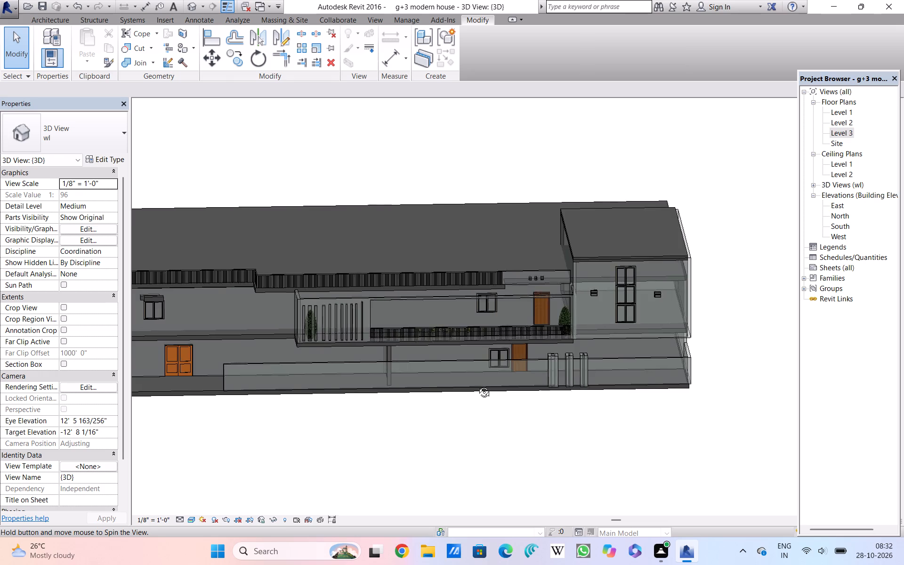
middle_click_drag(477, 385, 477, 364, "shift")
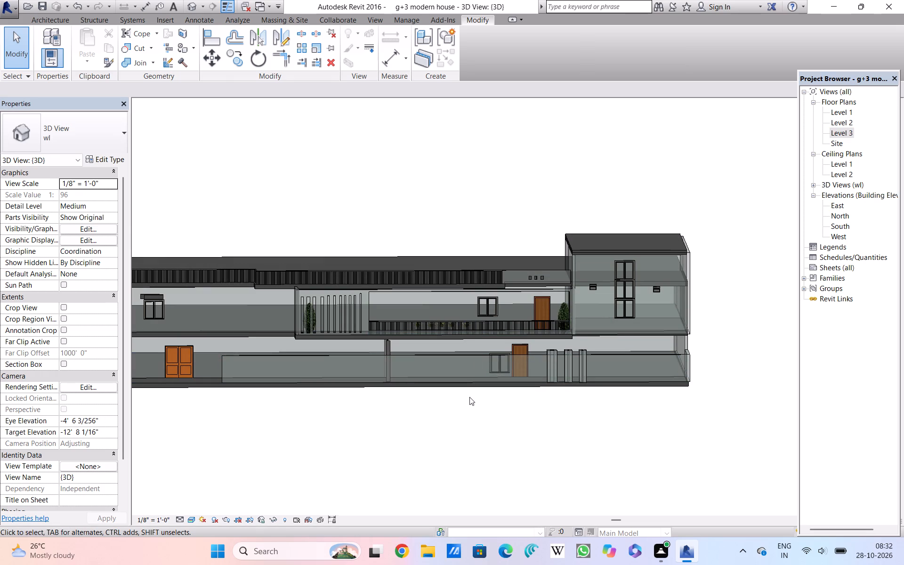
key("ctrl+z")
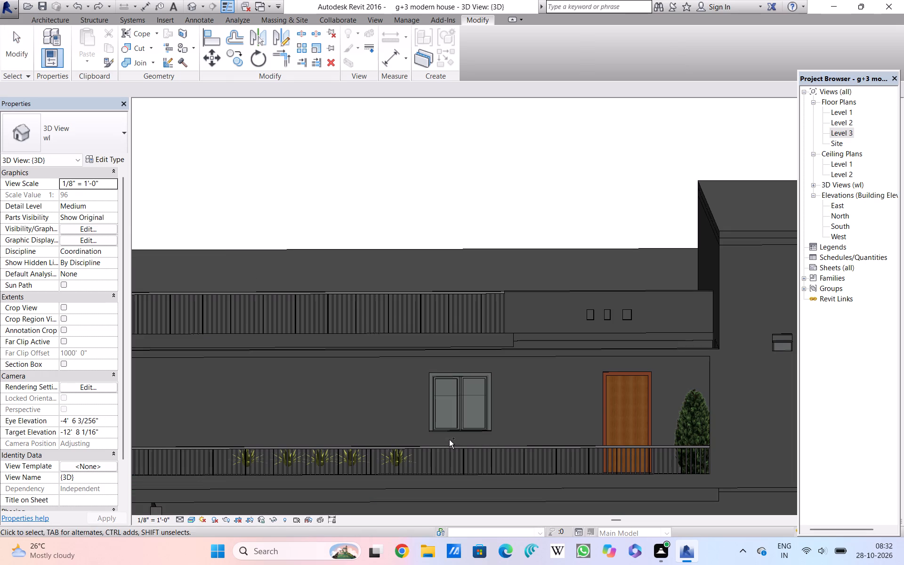
Set the 3D view's visual style to Shaded with the whole front facade in view.
scroll(450, 440, "down", 5)
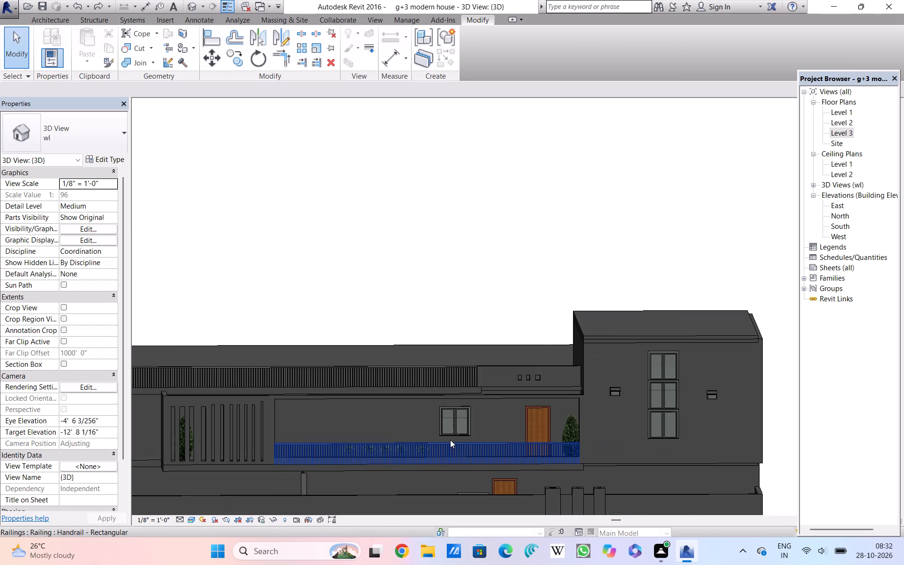
scroll(458, 301, "down", 1)
middle_click_drag(458, 301, 523, 249)
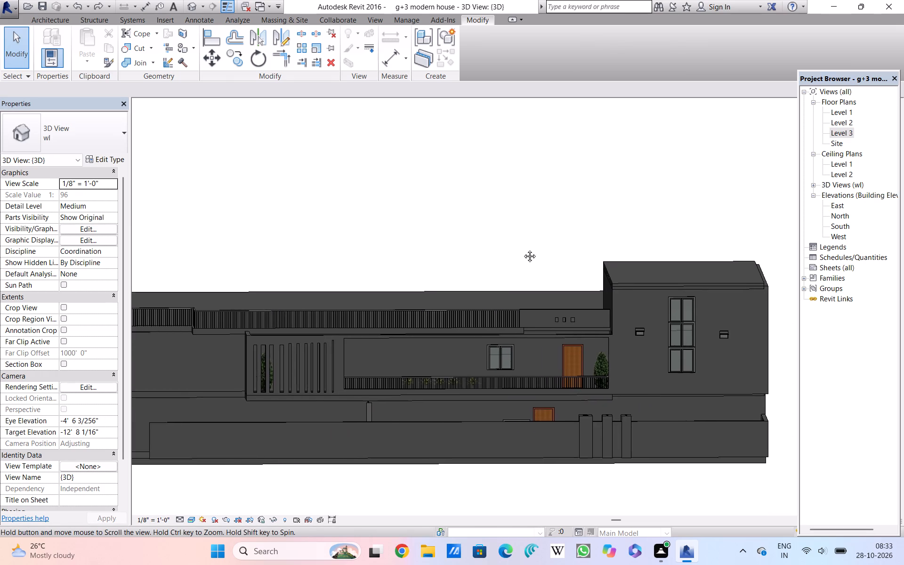
middle_click_drag(523, 249, 585, 256)
scroll(586, 256, "down", 2)
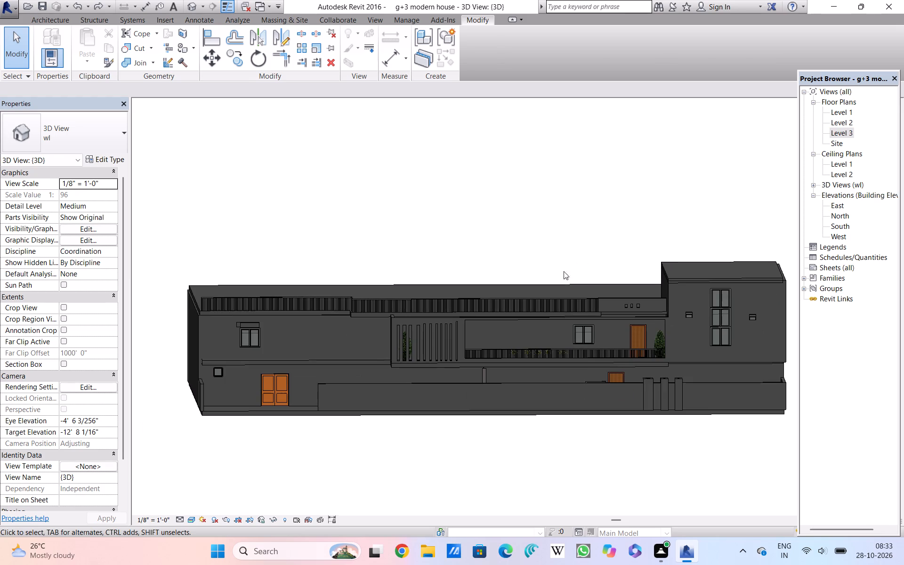
left_click(190, 517)
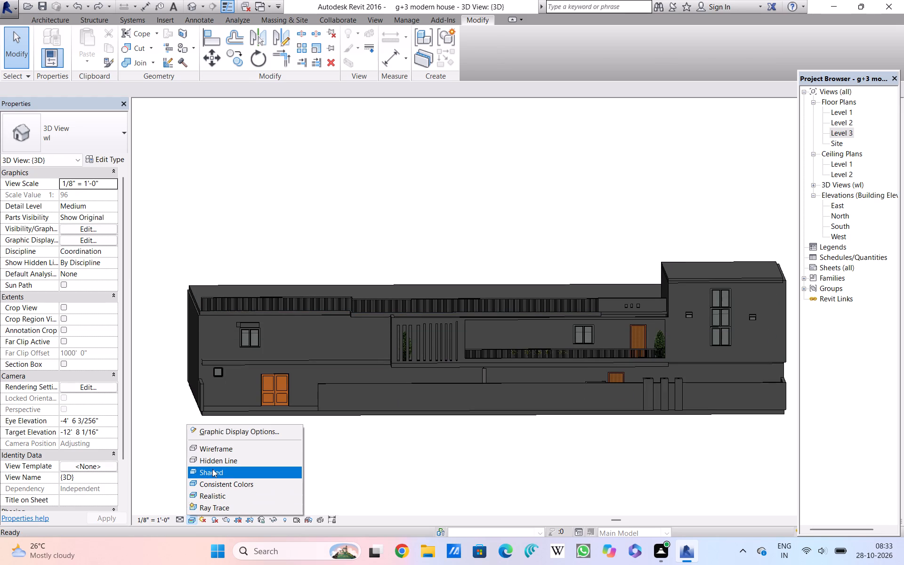
left_click(212, 469)
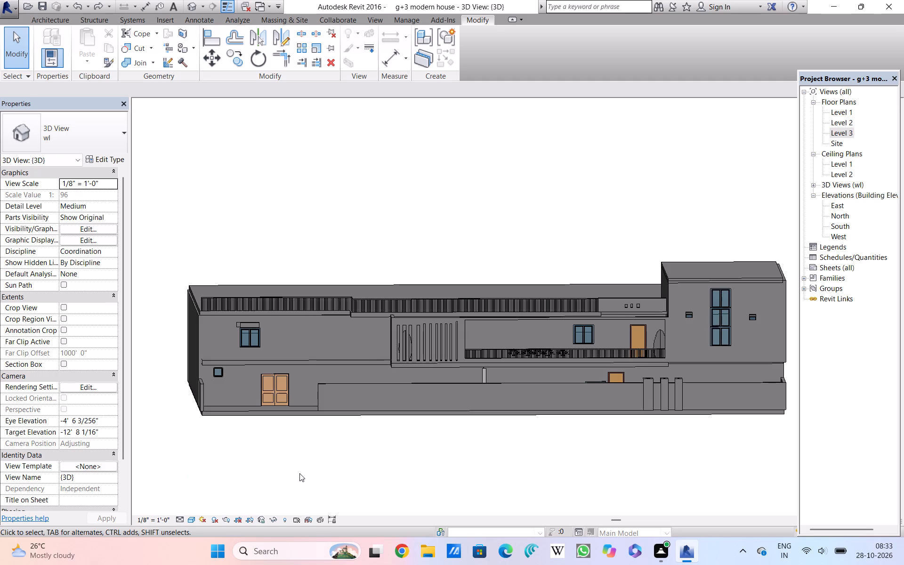
left_click(299, 473)
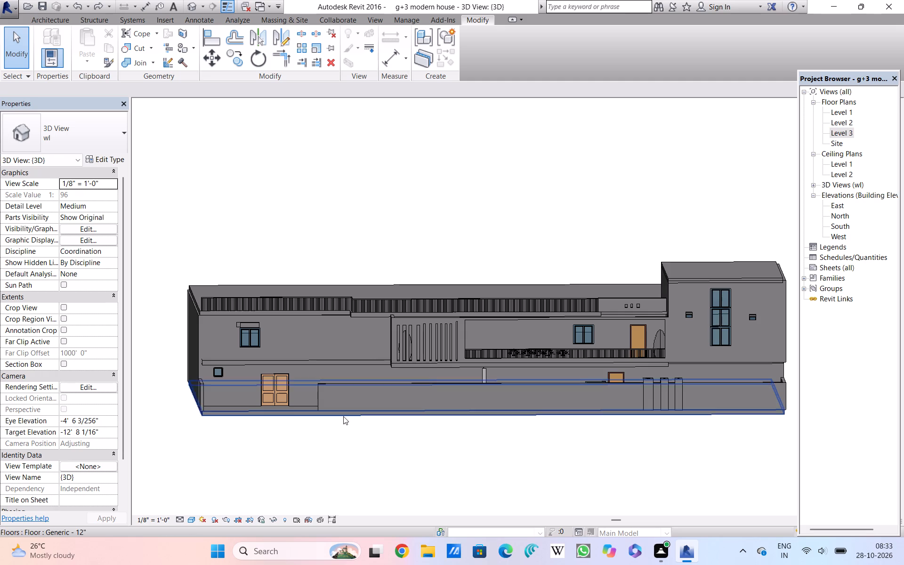
scroll(343, 416, "up", 3)
scroll(345, 415, "down", 3)
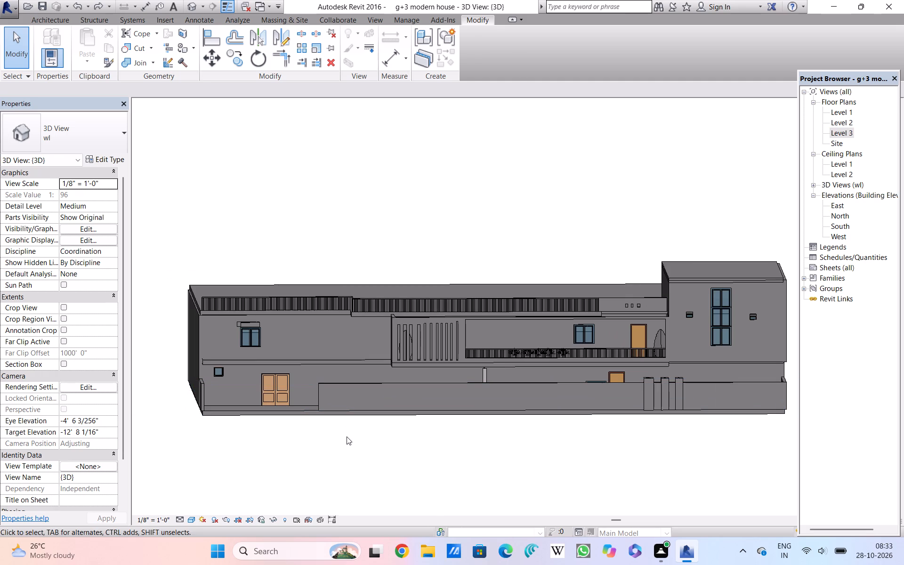
Examine the shaded front facade from the entrance door across the balcony to the stair tower.
scroll(342, 441, "up", 1)
scroll(342, 441, "down", 2)
scroll(342, 441, "up", 1)
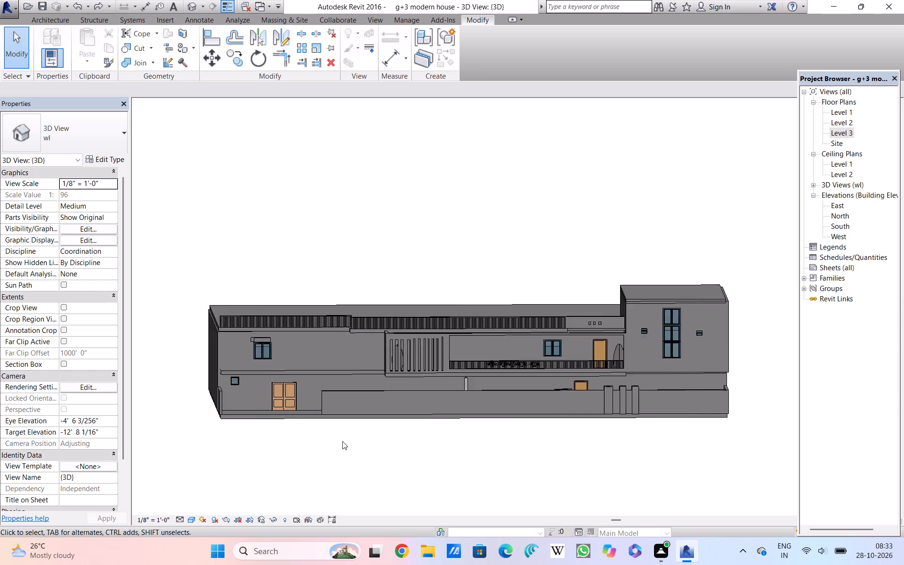
scroll(342, 441, "up", 2)
middle_click_drag(404, 427, 333, 456)
scroll(333, 456, "up", 2)
scroll(333, 456, "down", 4)
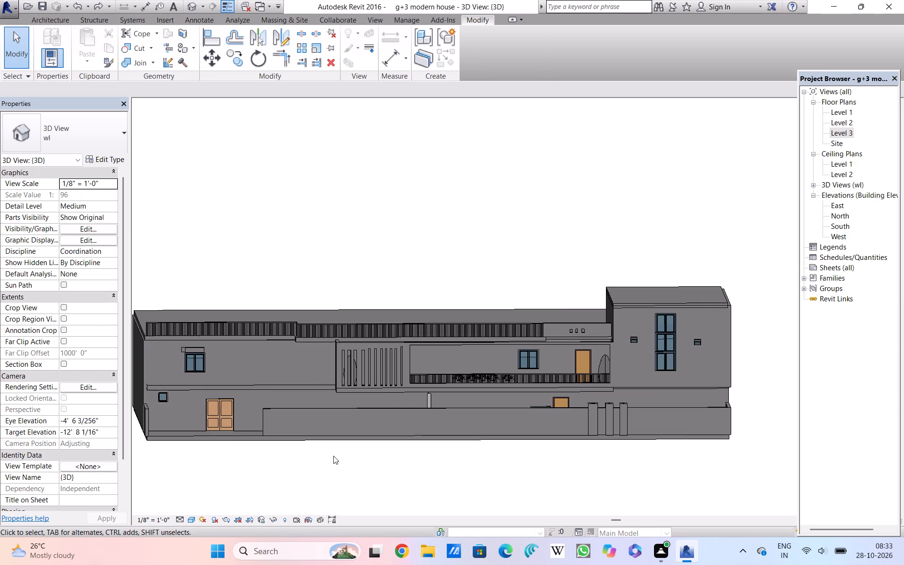
scroll(333, 456, "up", 1)
scroll(333, 456, "down", 2)
middle_click_drag(333, 456, 333, 448)
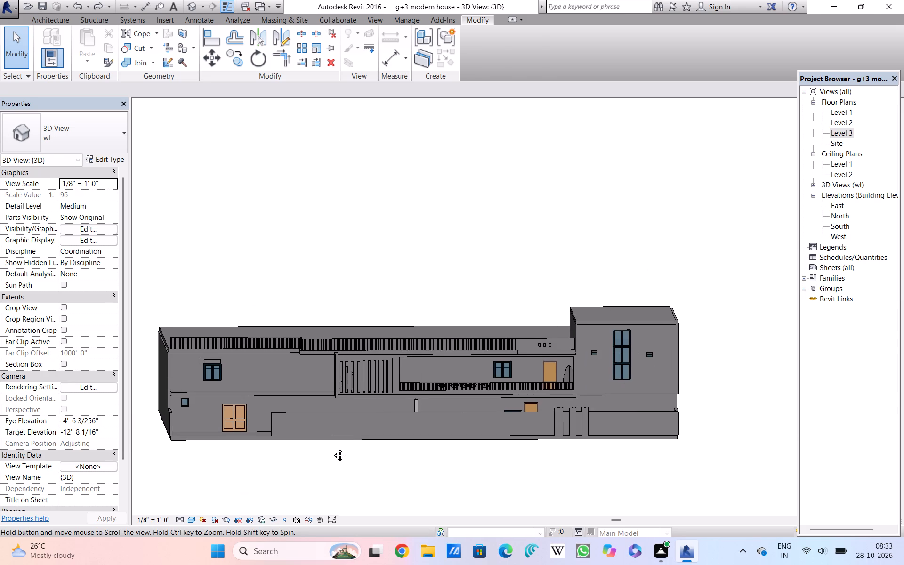
middle_click_drag(333, 448, 358, 423)
scroll(358, 423, "up", 4)
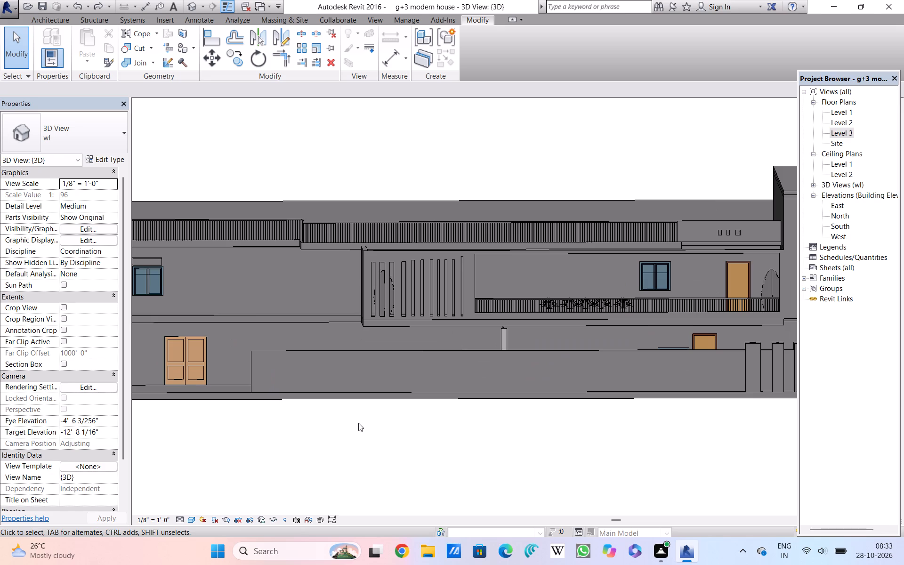
middle_click_drag(358, 423, 307, 422)
scroll(307, 422, "down", 2)
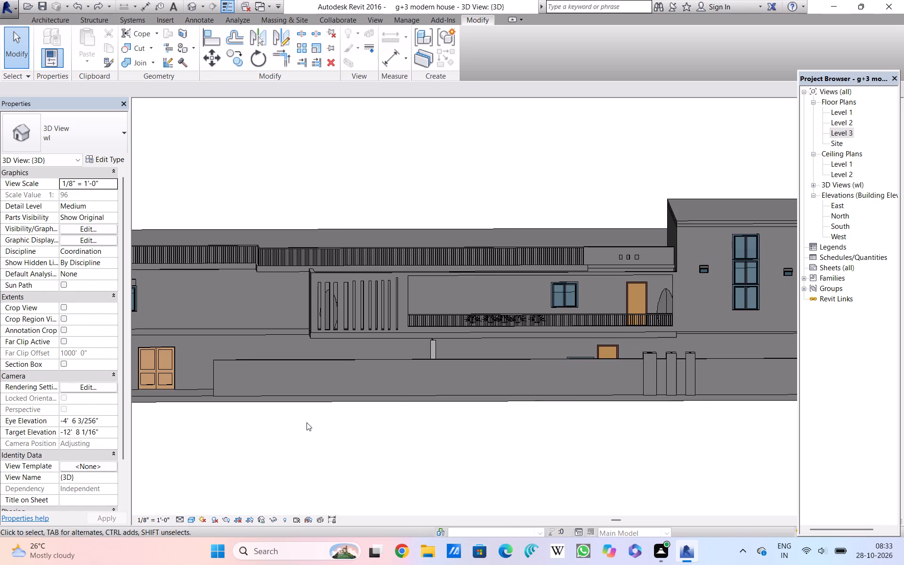
middle_click_drag(307, 422, 344, 417)
scroll(347, 414, "up", 1)
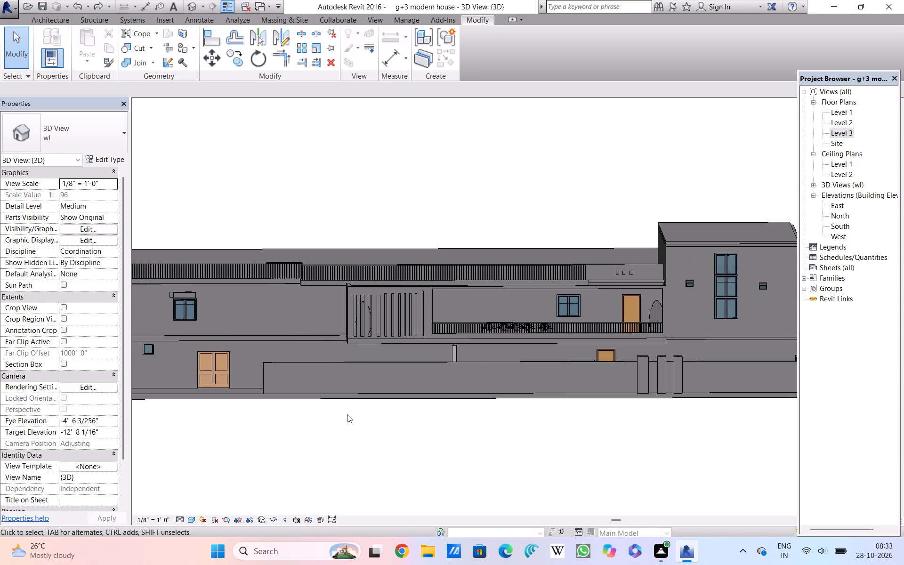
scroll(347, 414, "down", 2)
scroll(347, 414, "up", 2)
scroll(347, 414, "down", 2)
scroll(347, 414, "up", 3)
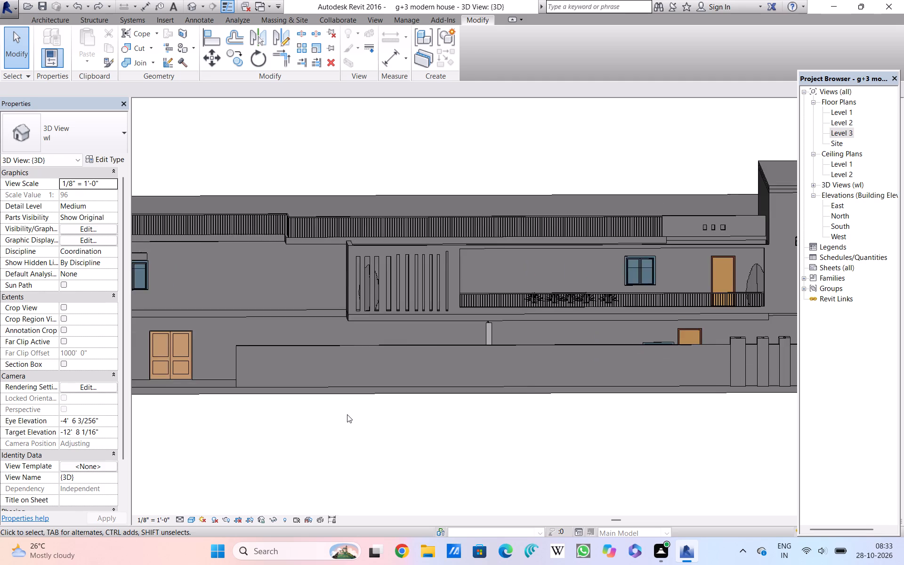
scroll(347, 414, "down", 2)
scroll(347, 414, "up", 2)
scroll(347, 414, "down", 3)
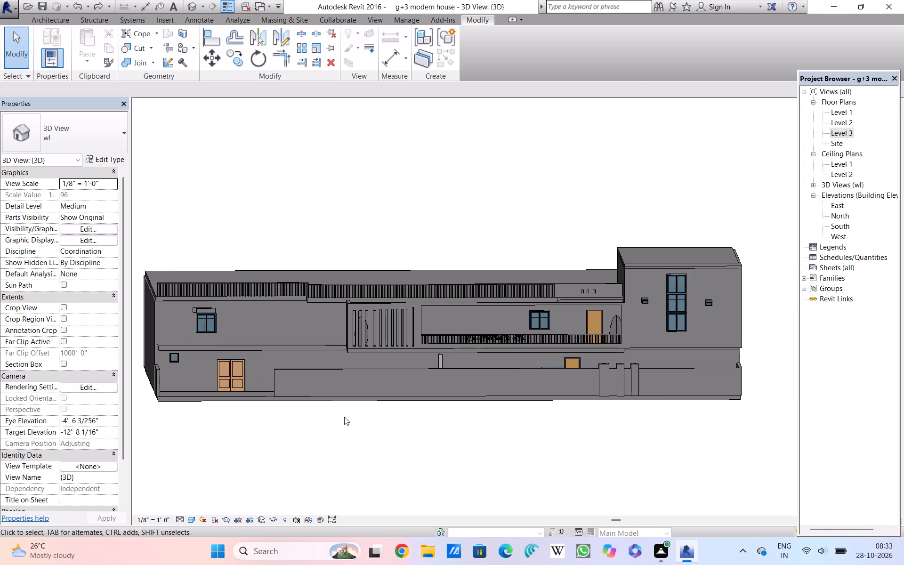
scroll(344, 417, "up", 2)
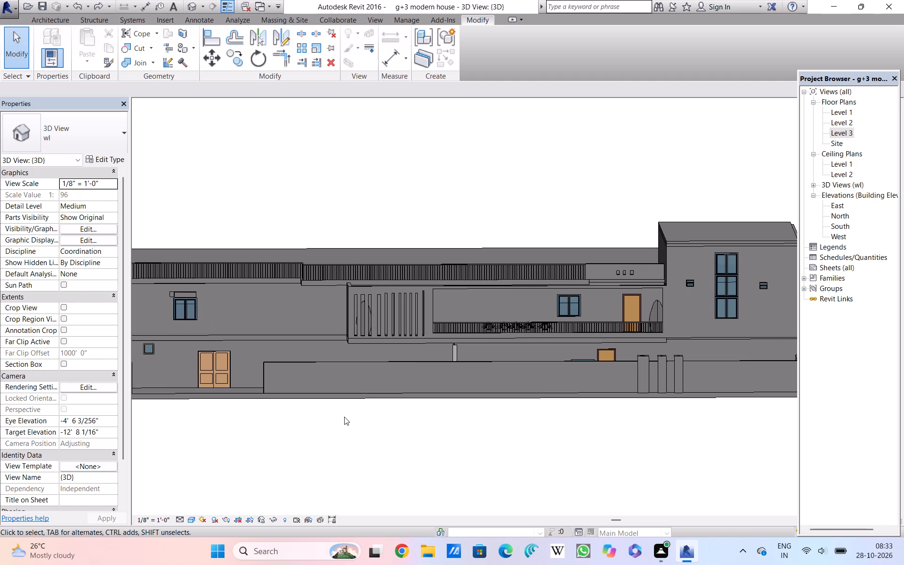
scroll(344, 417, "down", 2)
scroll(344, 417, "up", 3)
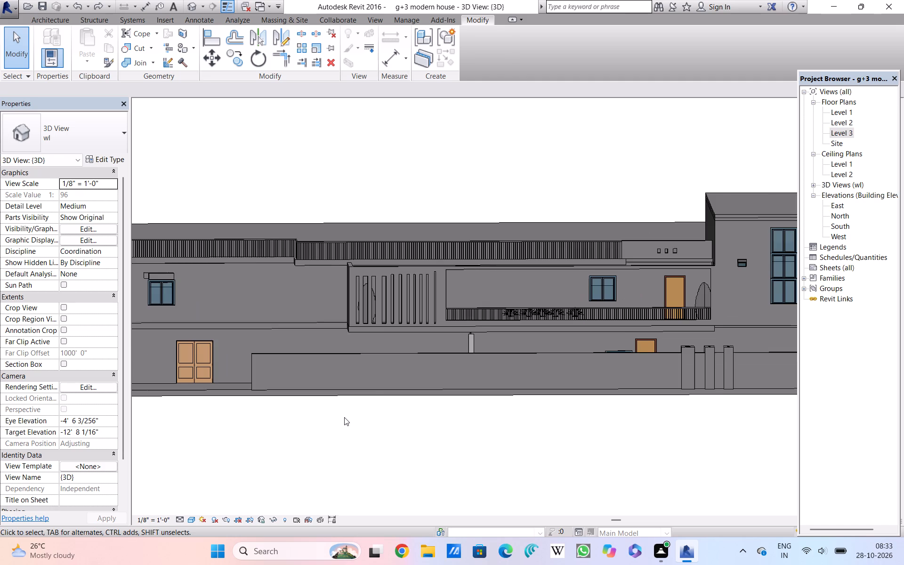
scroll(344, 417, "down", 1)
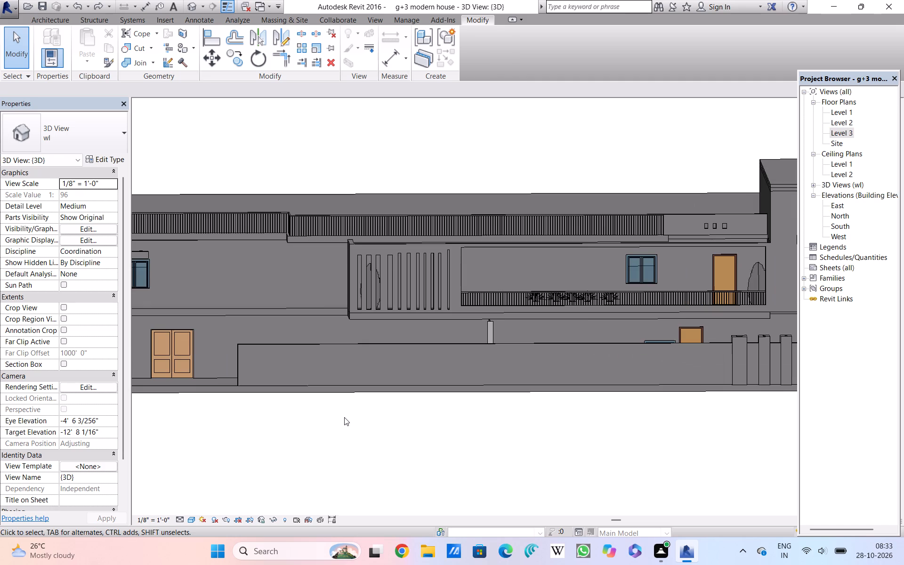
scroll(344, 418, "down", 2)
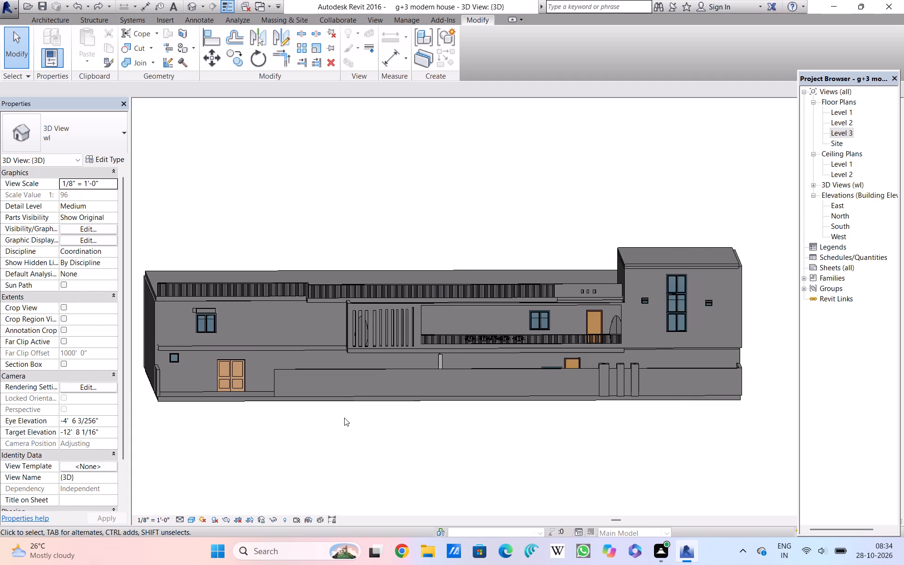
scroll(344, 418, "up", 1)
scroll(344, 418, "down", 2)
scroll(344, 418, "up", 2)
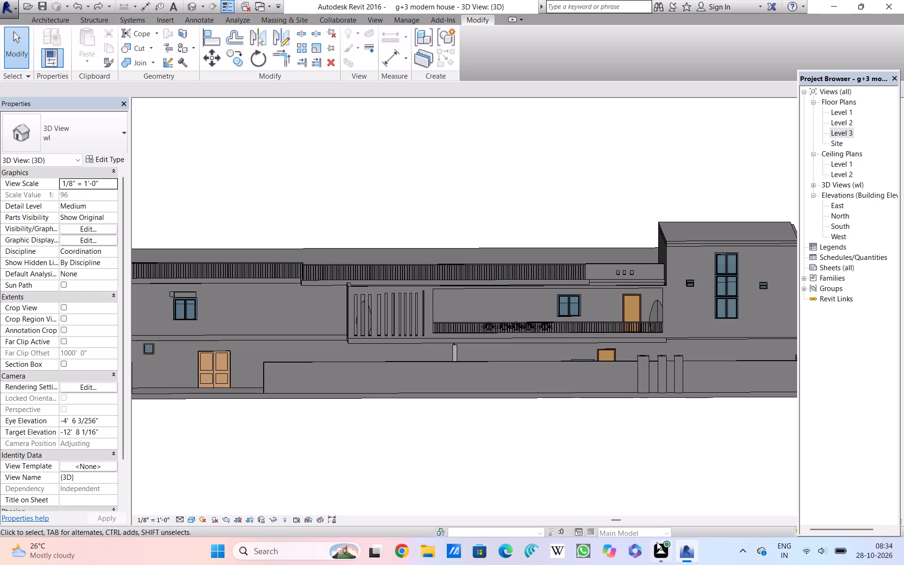
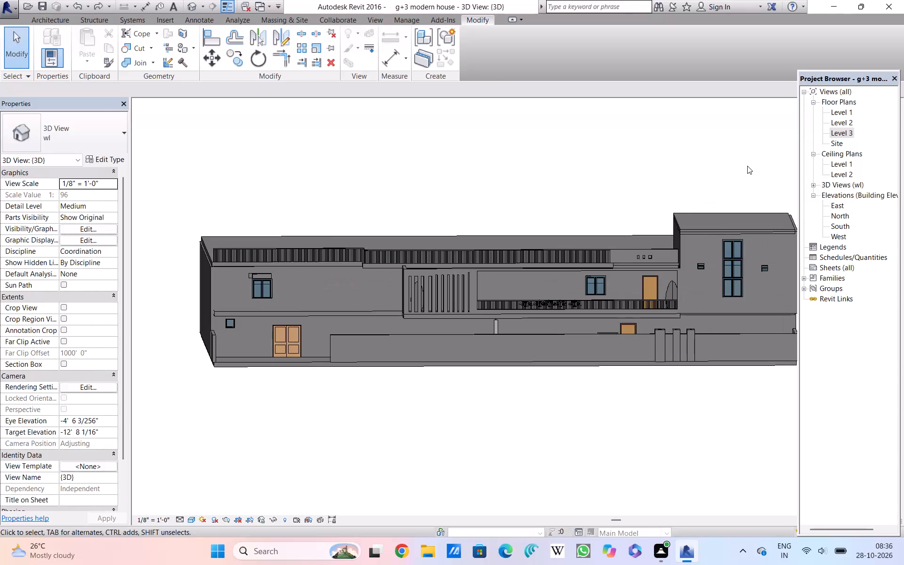
Examine the front facade around the stair tower and the full length of the house.
scroll(735, 181, "down", 1)
middle_click_drag(734, 181, 664, 207)
scroll(664, 207, "up", 1)
scroll(664, 207, "down", 1)
scroll(664, 207, "up", 1)
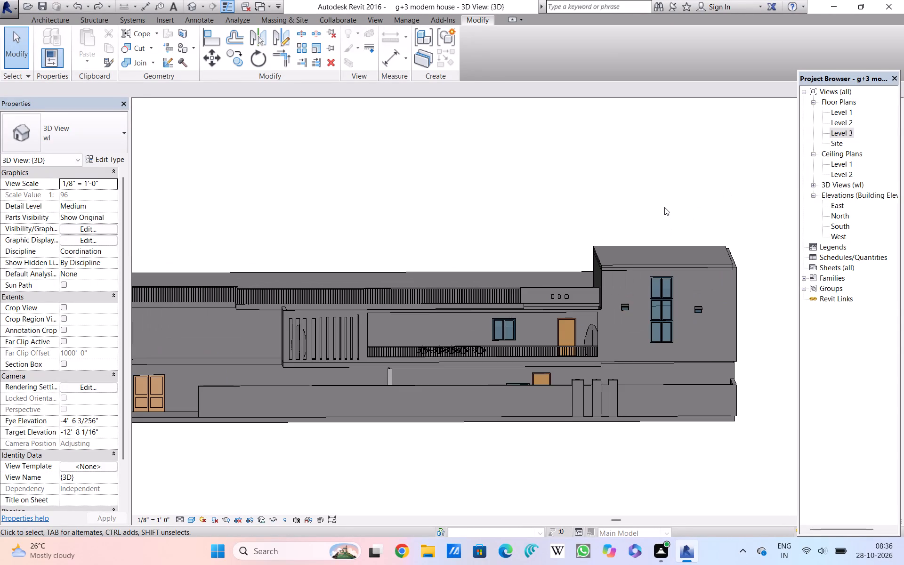
scroll(664, 207, "up", 2)
scroll(664, 207, "down", 2)
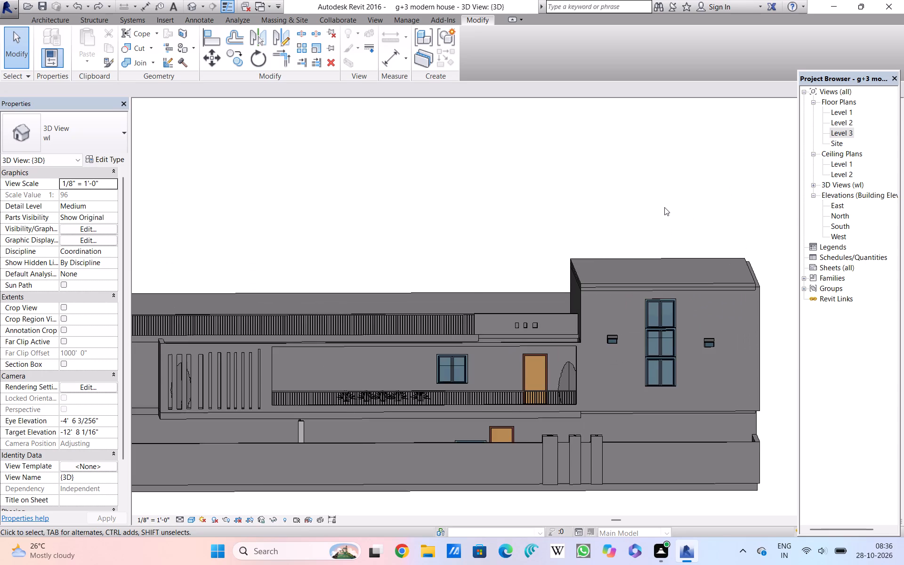
scroll(664, 207, "down", 1)
middle_click_drag(505, 219, 541, 226)
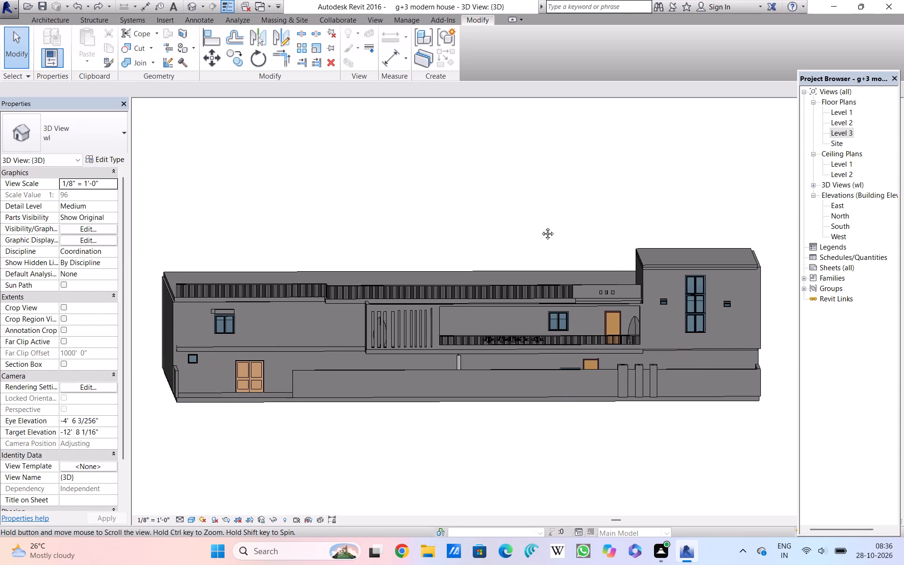
middle_click_drag(541, 226, 595, 227)
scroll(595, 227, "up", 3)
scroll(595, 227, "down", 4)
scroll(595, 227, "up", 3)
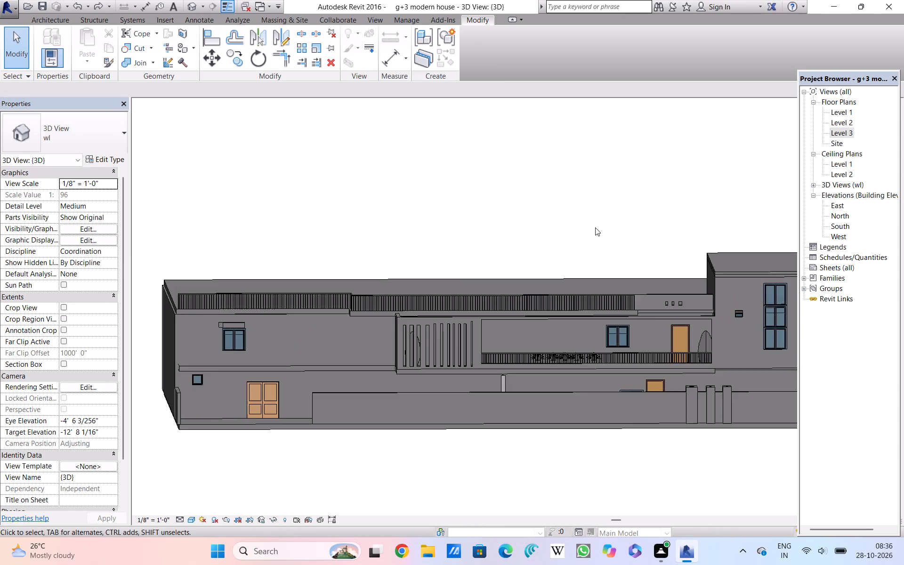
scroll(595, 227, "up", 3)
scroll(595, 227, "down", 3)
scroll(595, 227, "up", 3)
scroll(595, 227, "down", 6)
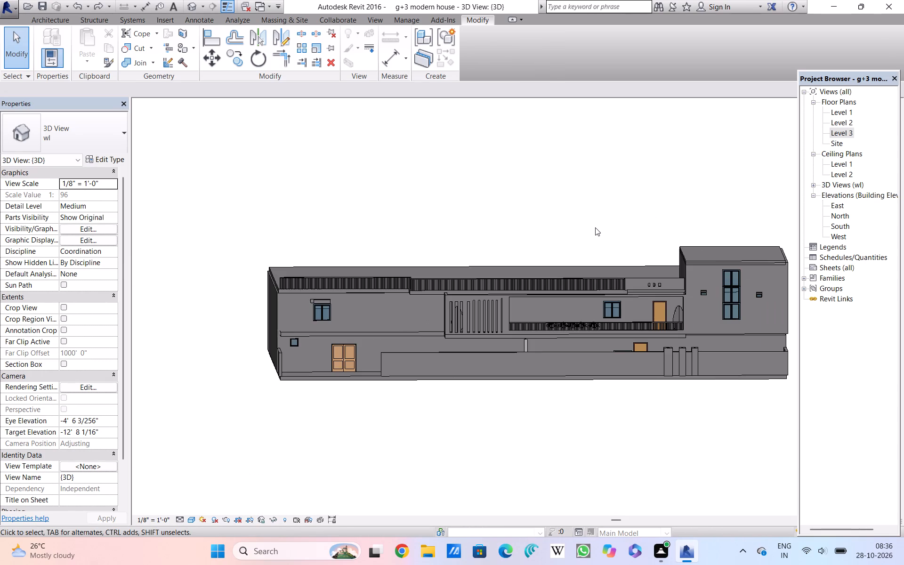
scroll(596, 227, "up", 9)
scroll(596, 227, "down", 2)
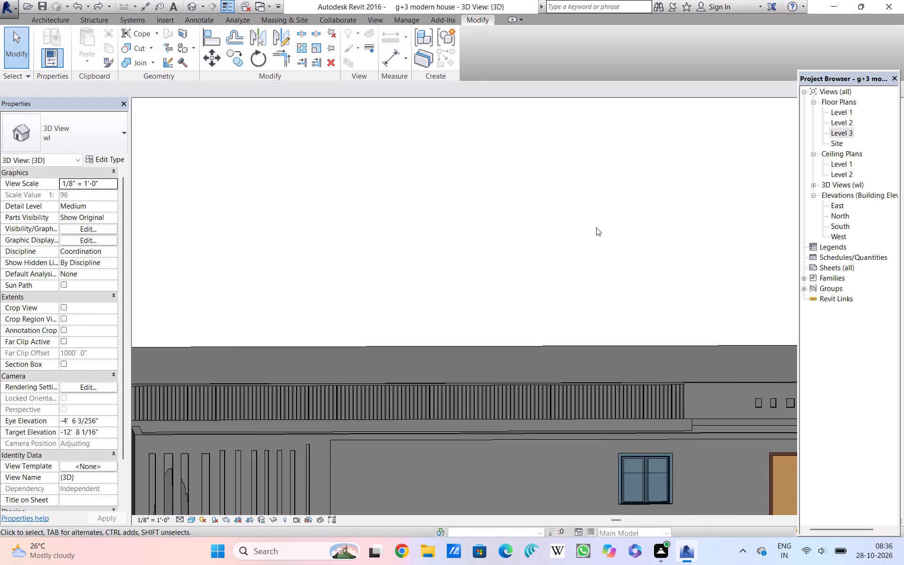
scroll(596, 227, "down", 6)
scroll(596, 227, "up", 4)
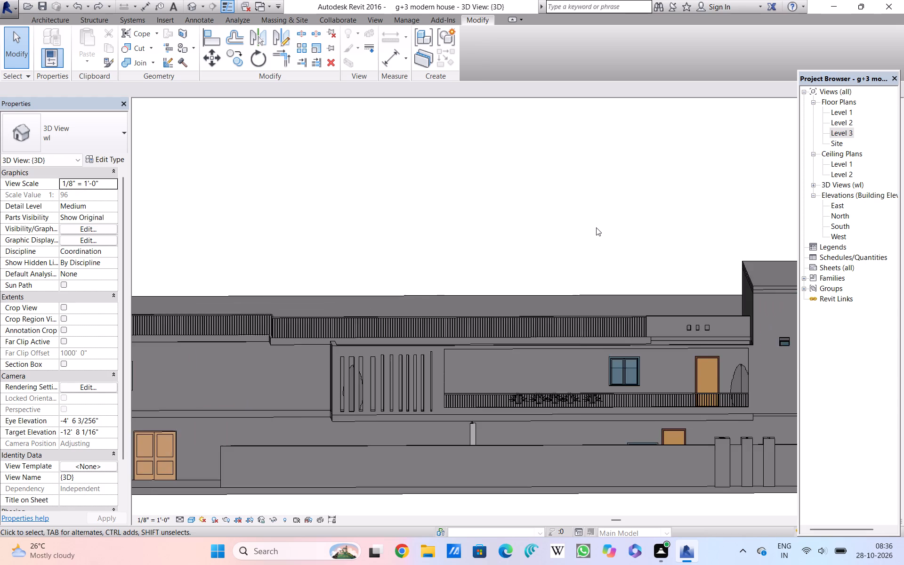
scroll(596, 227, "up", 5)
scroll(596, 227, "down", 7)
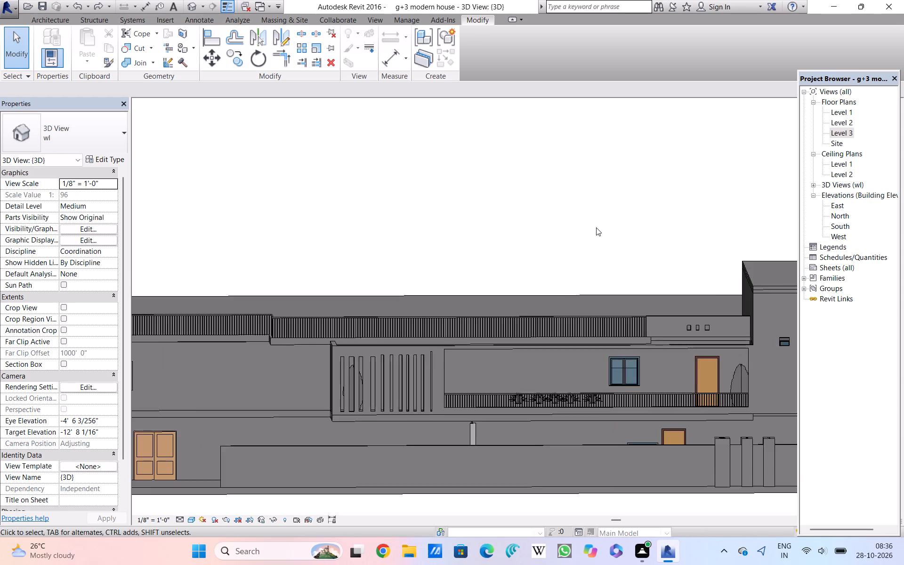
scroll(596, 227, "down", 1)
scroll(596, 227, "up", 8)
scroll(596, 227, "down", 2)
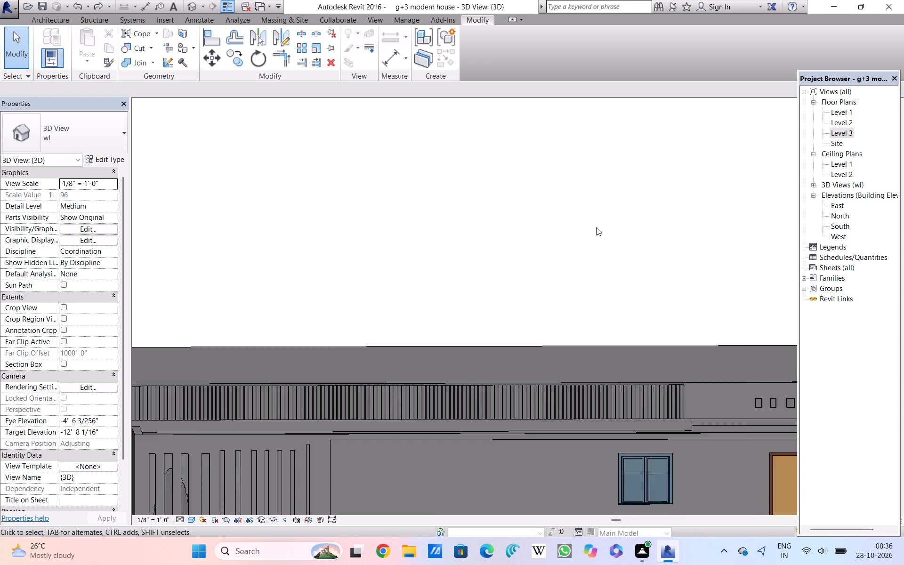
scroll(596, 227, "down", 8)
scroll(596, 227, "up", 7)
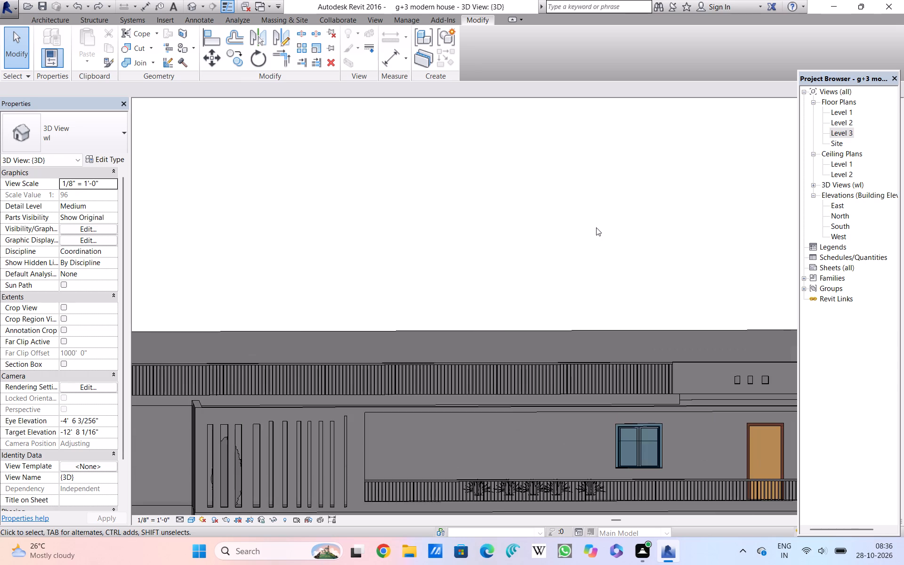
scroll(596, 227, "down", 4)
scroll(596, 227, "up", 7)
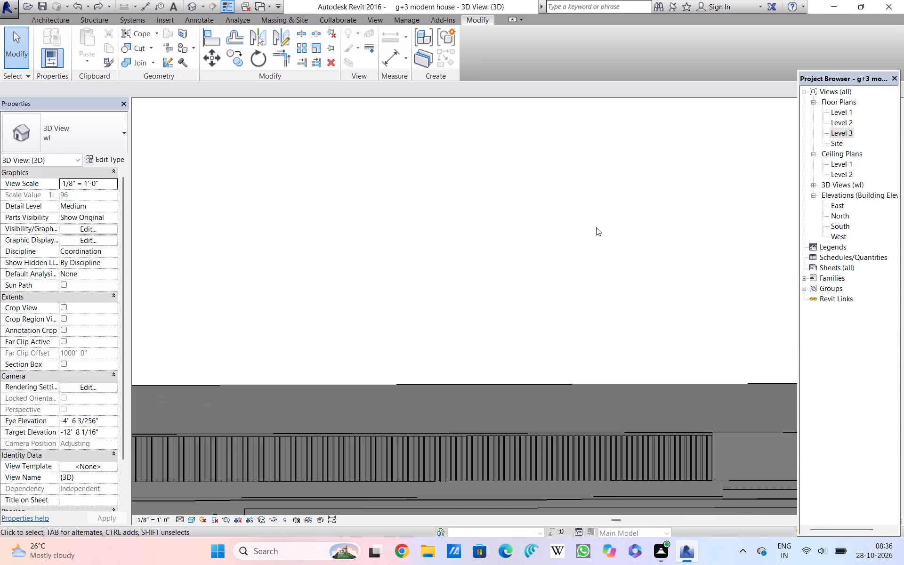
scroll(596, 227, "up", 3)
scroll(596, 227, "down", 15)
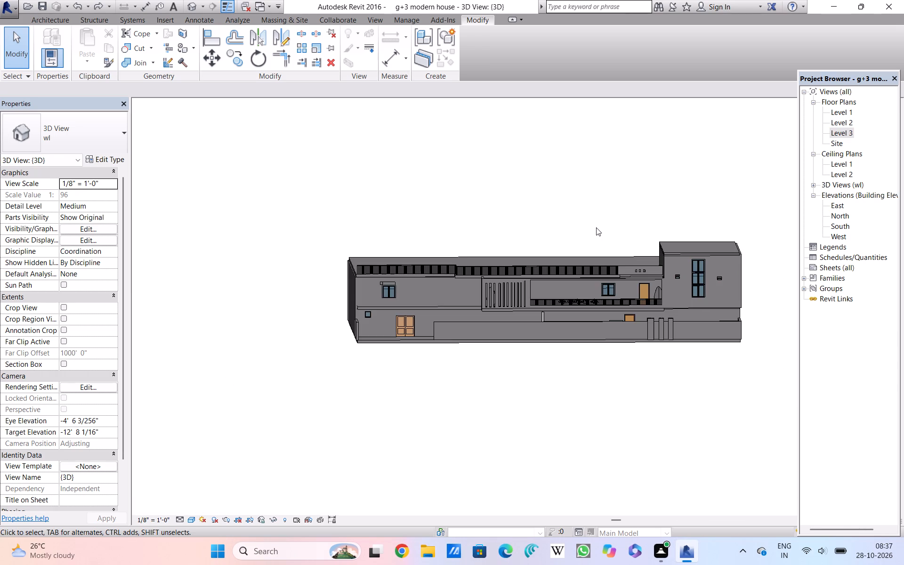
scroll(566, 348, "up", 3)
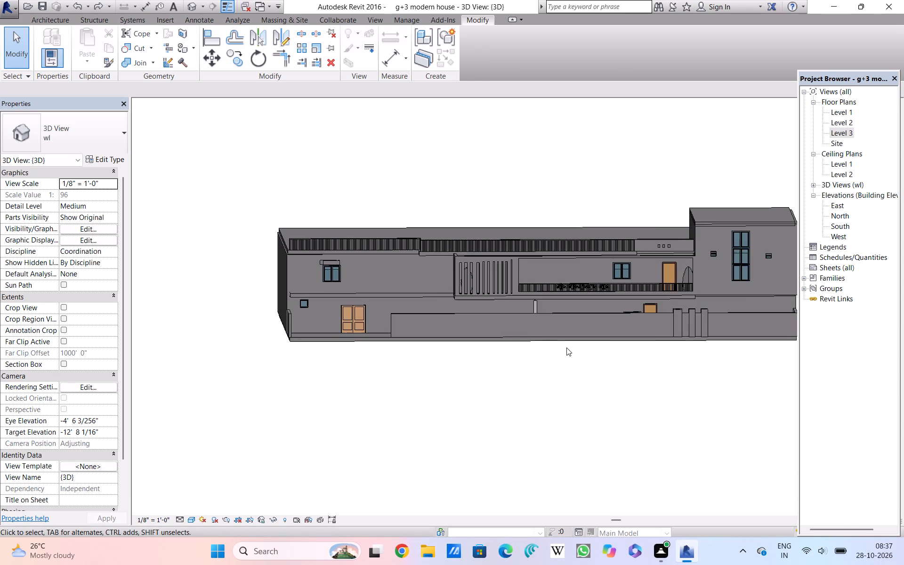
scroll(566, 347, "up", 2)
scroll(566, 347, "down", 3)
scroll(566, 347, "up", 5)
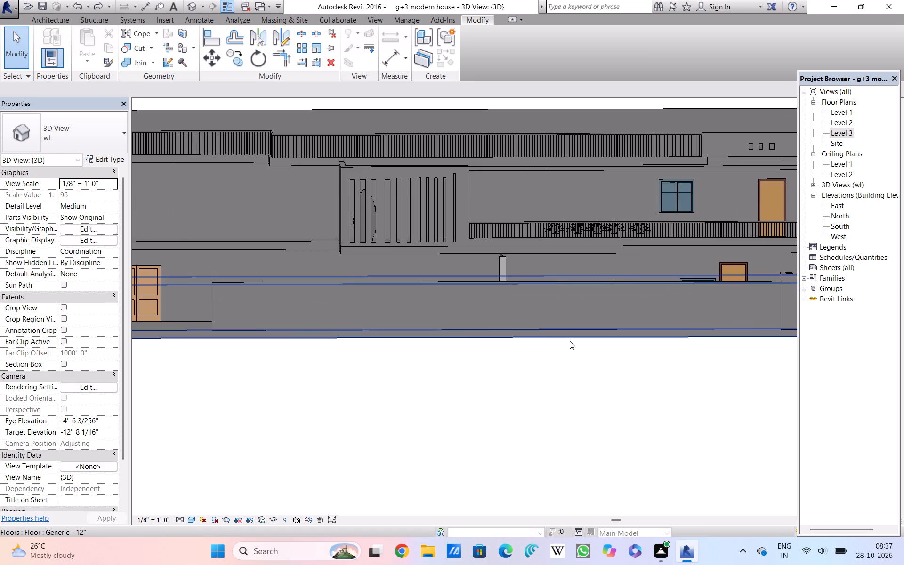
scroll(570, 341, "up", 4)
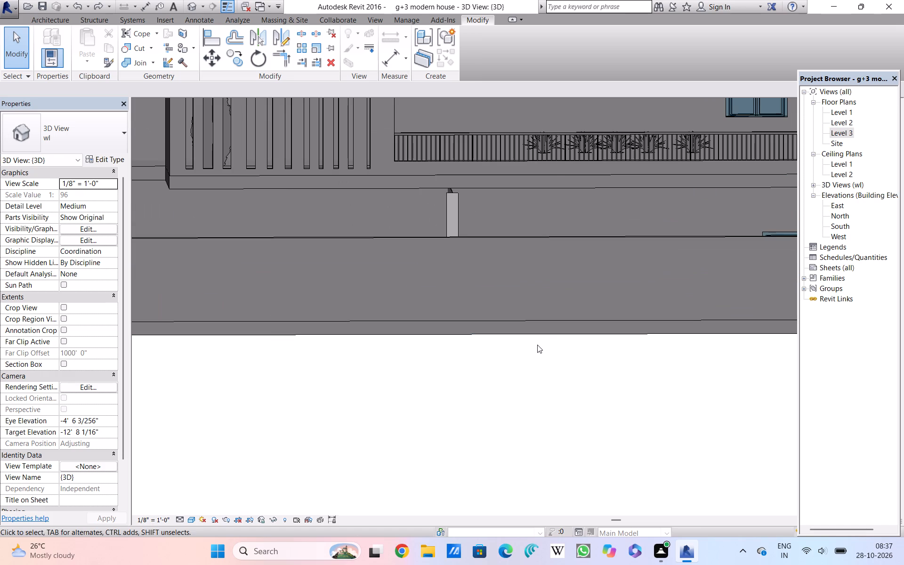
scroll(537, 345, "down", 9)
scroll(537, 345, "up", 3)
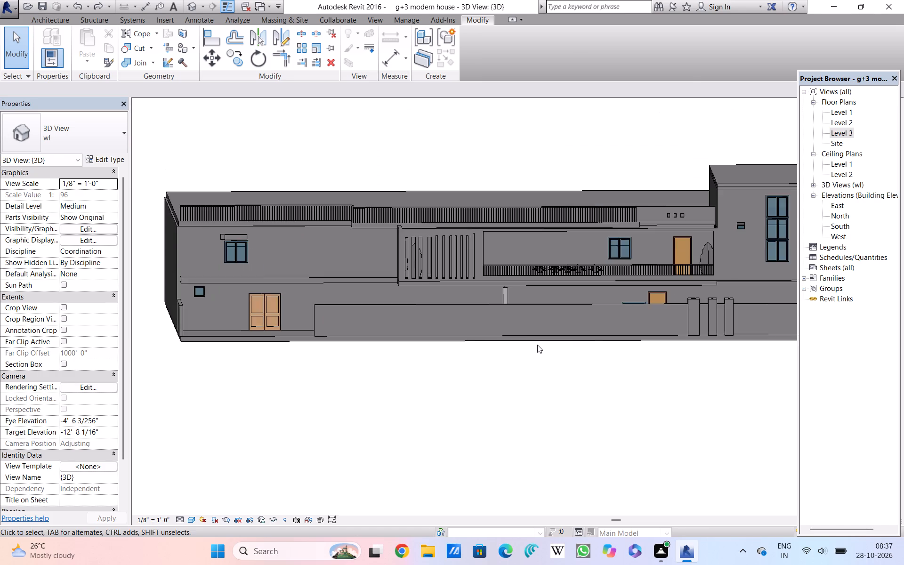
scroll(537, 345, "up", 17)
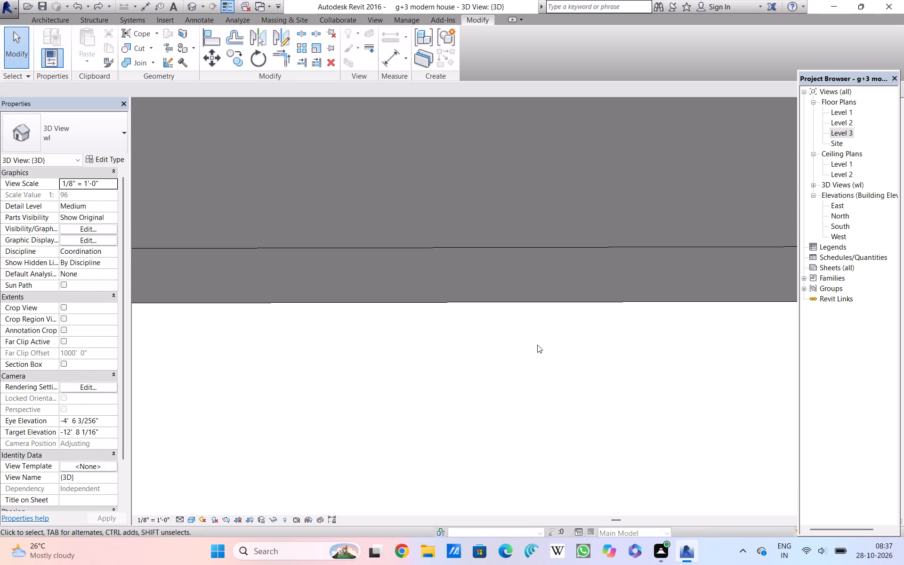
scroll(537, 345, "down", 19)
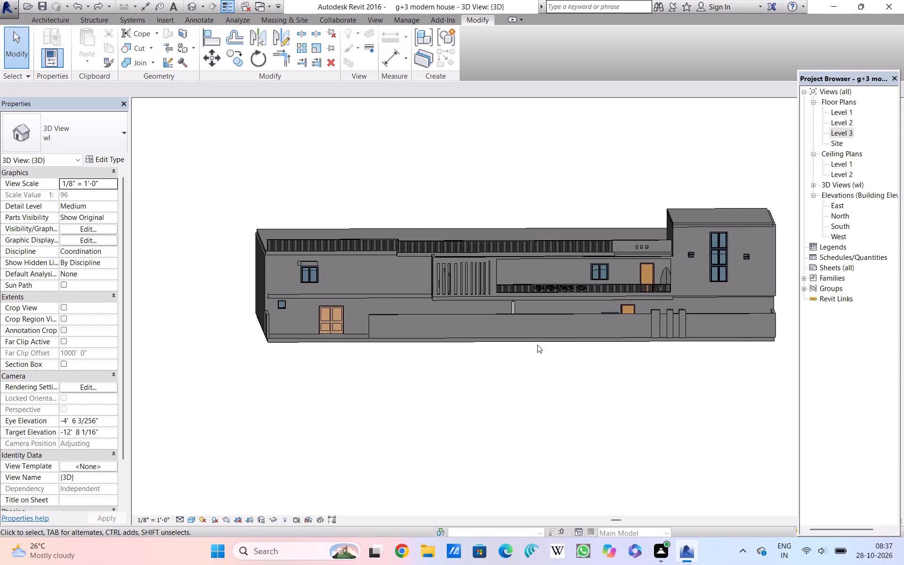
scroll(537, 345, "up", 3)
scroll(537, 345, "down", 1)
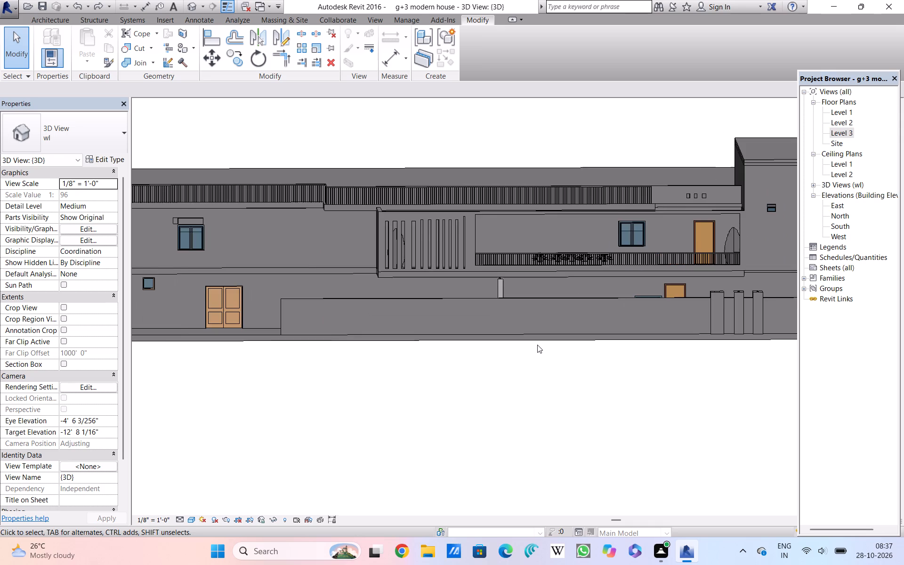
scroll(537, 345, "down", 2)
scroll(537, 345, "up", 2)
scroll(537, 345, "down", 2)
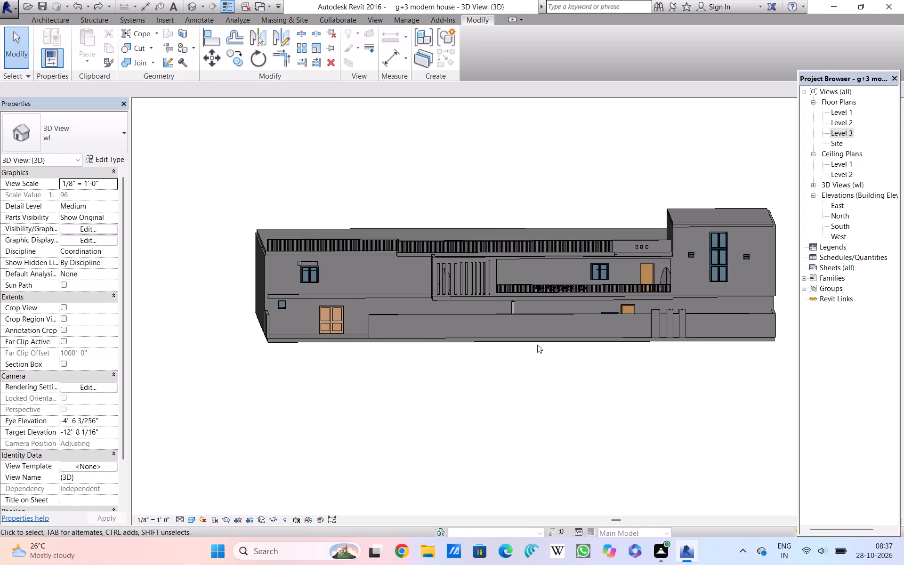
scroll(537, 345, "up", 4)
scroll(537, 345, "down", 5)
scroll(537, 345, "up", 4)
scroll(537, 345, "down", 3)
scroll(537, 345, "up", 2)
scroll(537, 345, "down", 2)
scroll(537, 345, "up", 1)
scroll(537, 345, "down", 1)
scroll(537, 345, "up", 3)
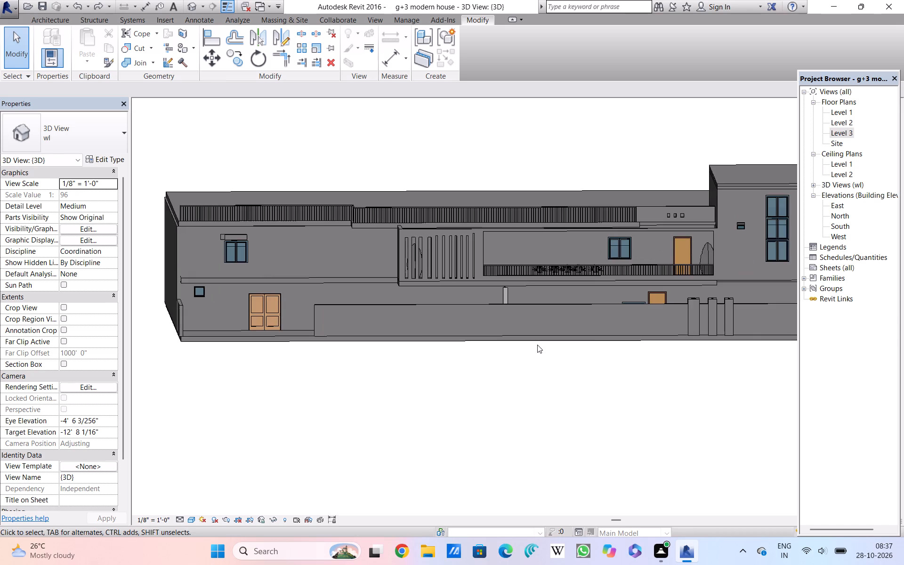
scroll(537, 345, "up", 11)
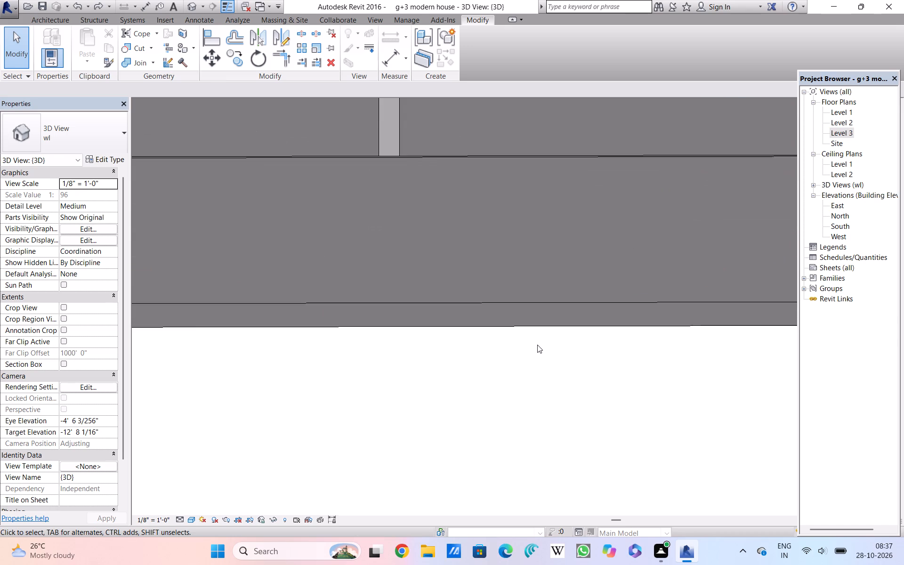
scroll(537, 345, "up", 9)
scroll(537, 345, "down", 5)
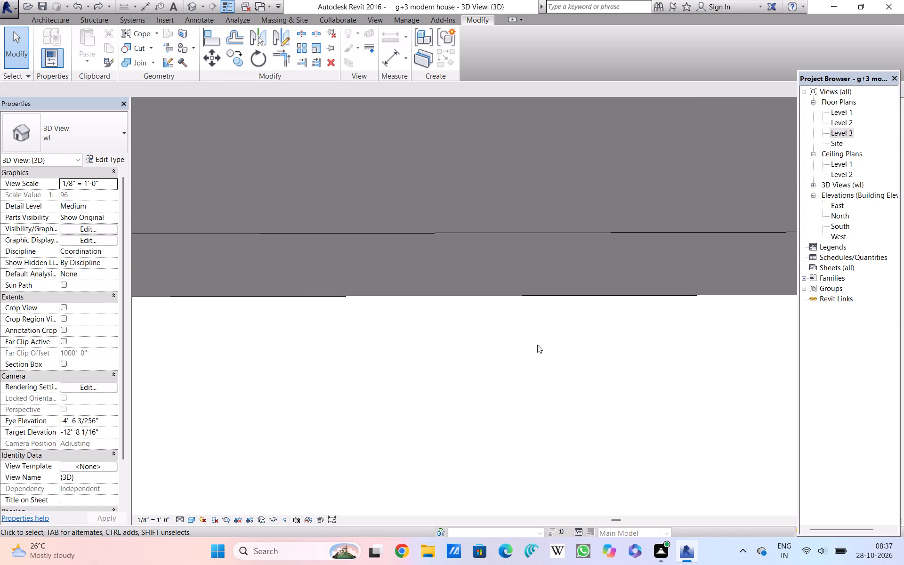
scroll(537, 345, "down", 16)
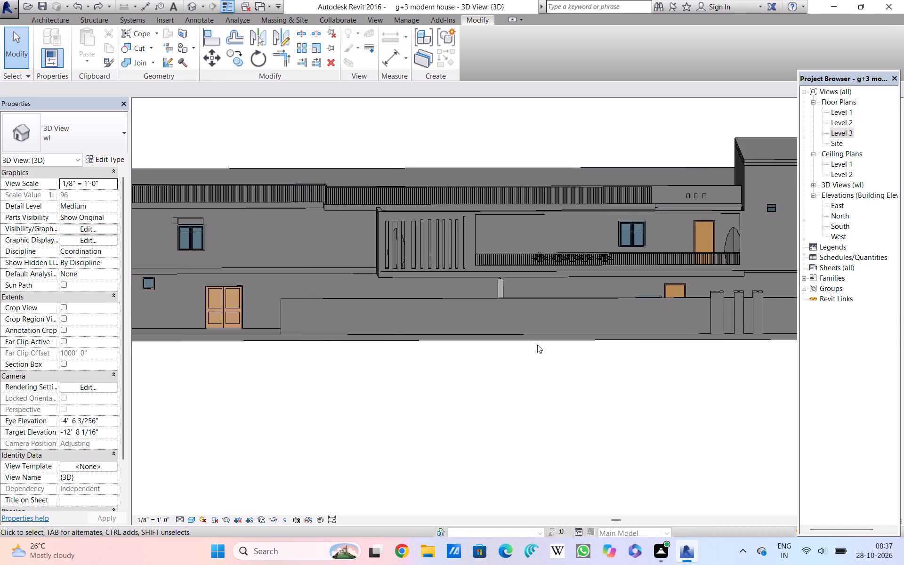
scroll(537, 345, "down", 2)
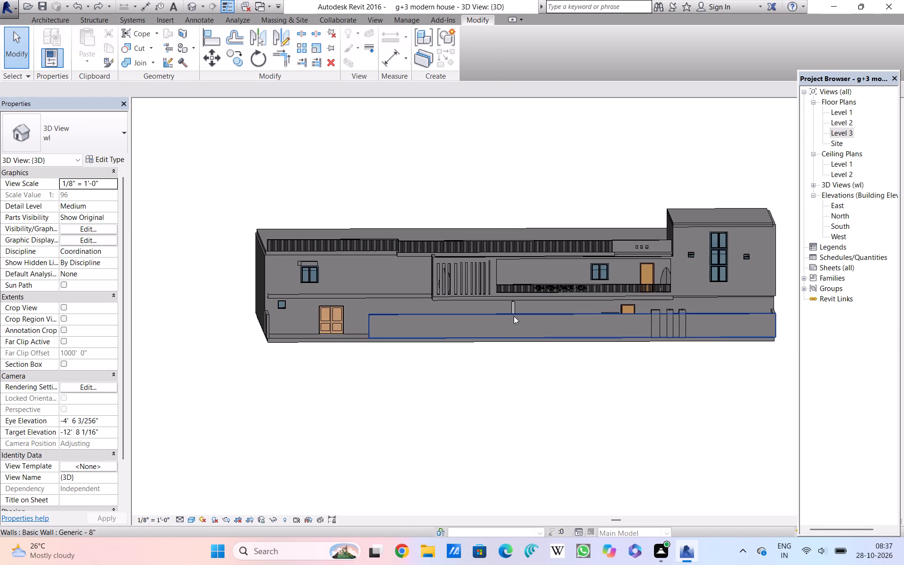
Examine the slotted Level 2 balcony wall on the front facade and the conifer planting behind its slots.
scroll(480, 280, "up", 10)
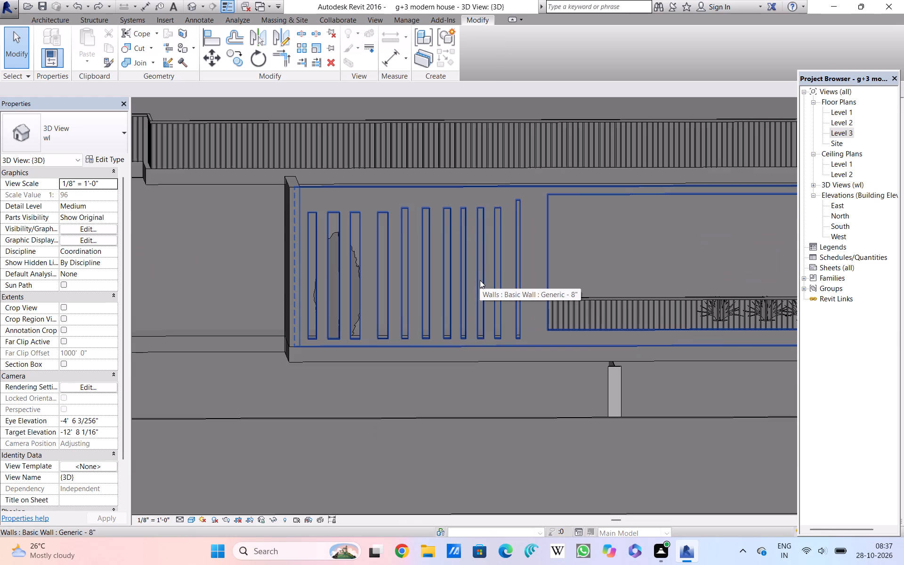
scroll(480, 280, "up", 14)
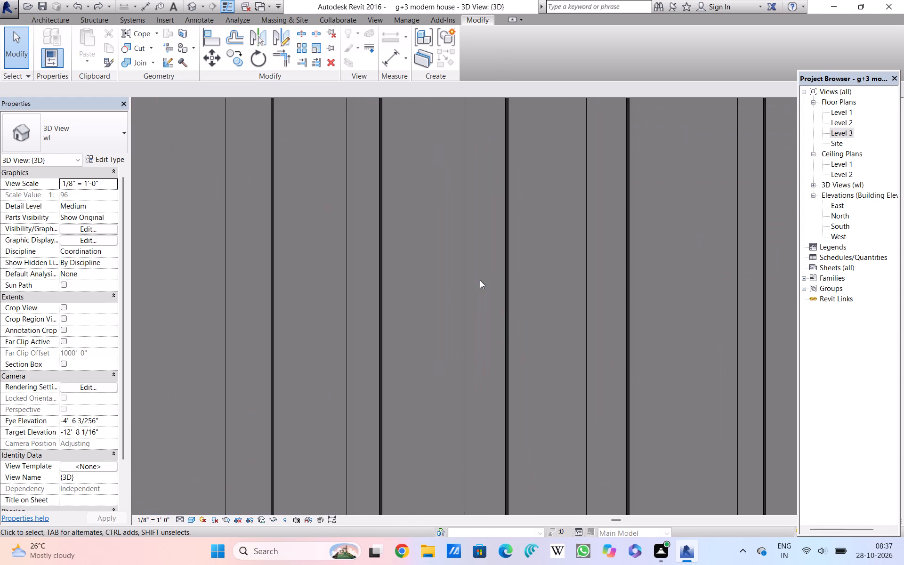
scroll(480, 280, "down", 10)
scroll(358, 283, "down", 1)
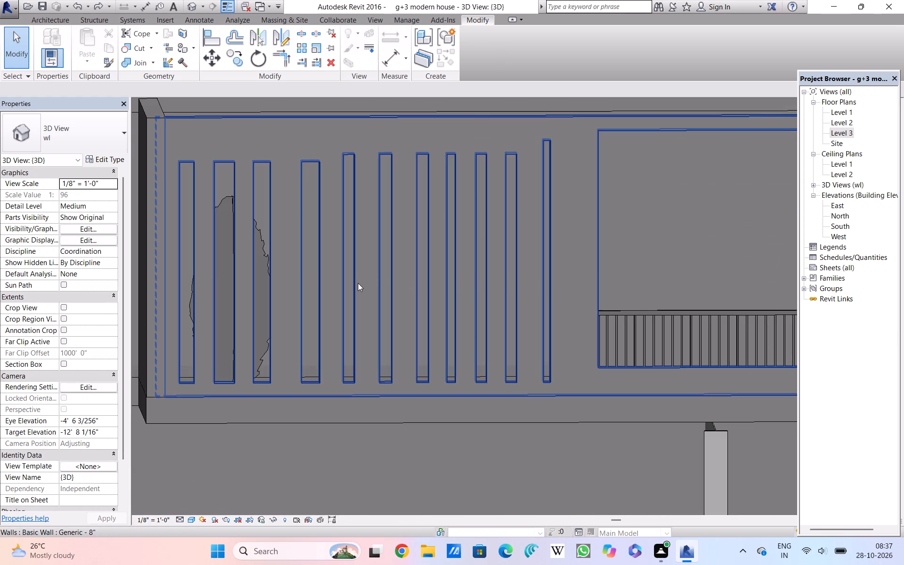
middle_click_drag(358, 283, 440, 295)
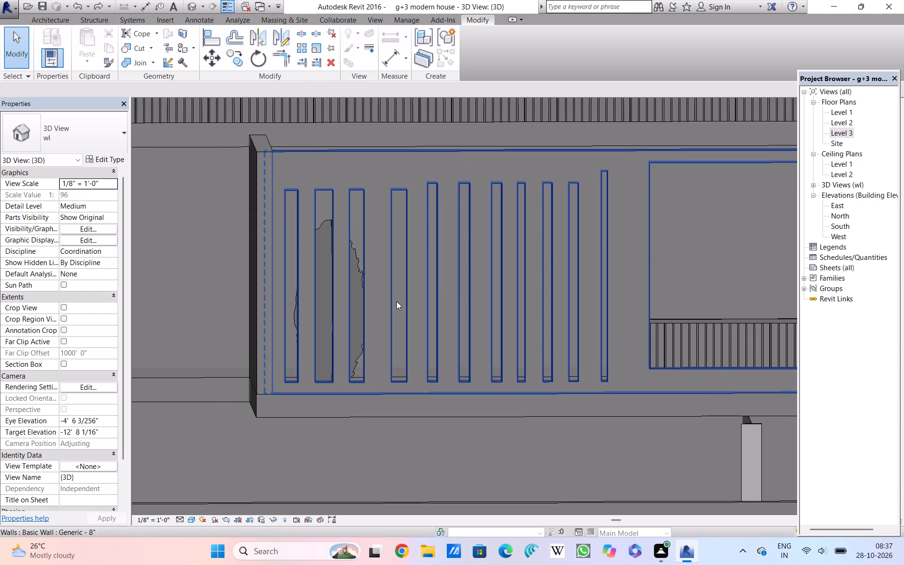
scroll(396, 301, "down", 9)
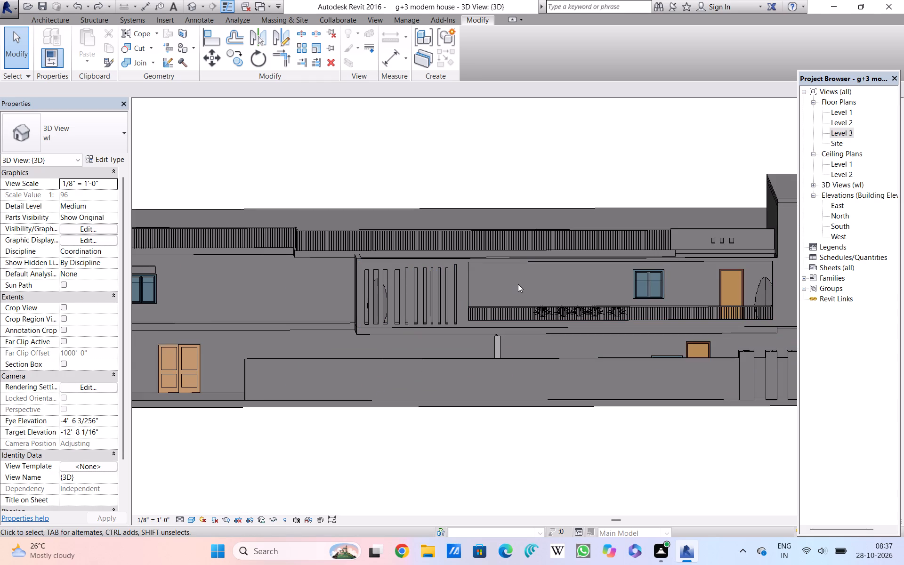
left_click(386, 308)
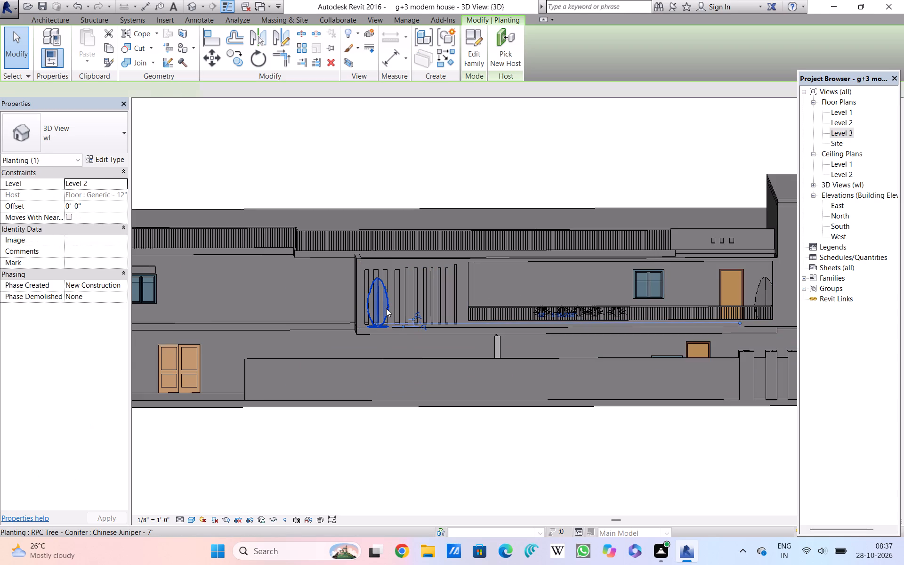
left_click(505, 289)
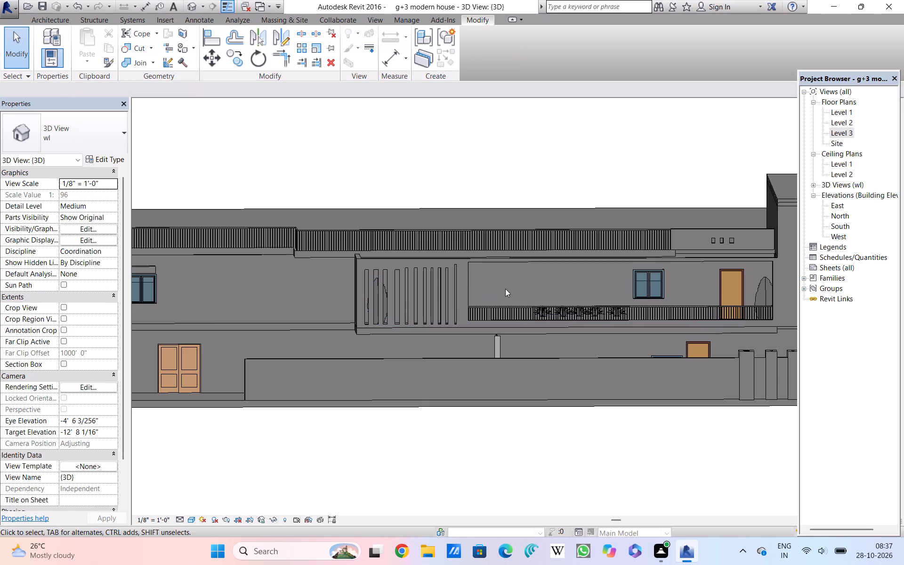
scroll(505, 289, "up", 5)
scroll(505, 289, "down", 5)
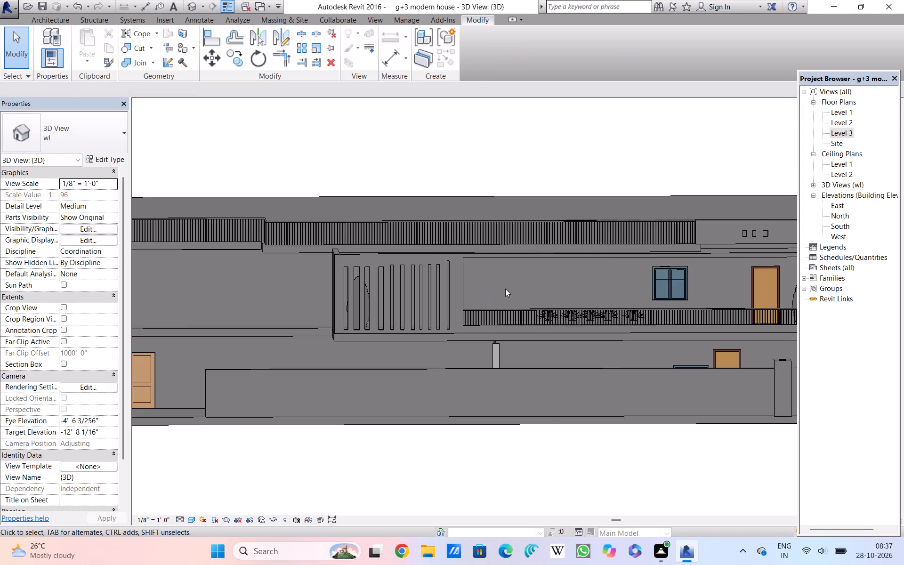
Examine the front facade from the double entrance door across the slotted balcony wall to the stair tower.
scroll(505, 289, "down", 2)
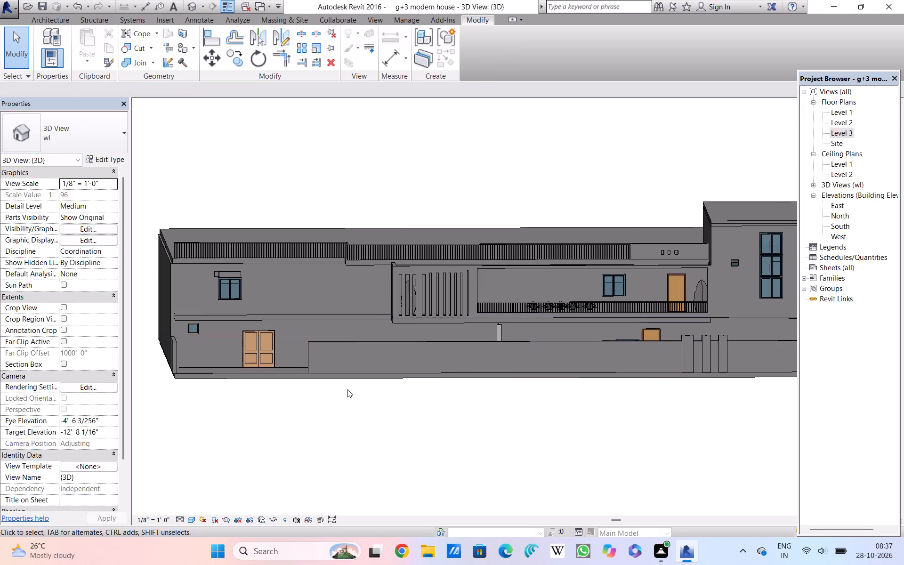
scroll(347, 389, "down", 3)
scroll(347, 389, "up", 5)
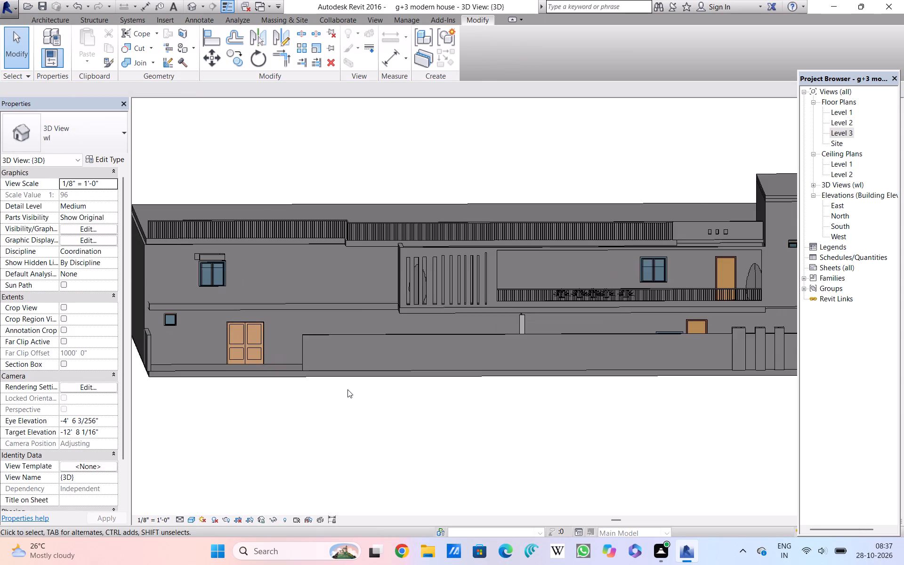
scroll(347, 389, "up", 1)
scroll(347, 389, "down", 4)
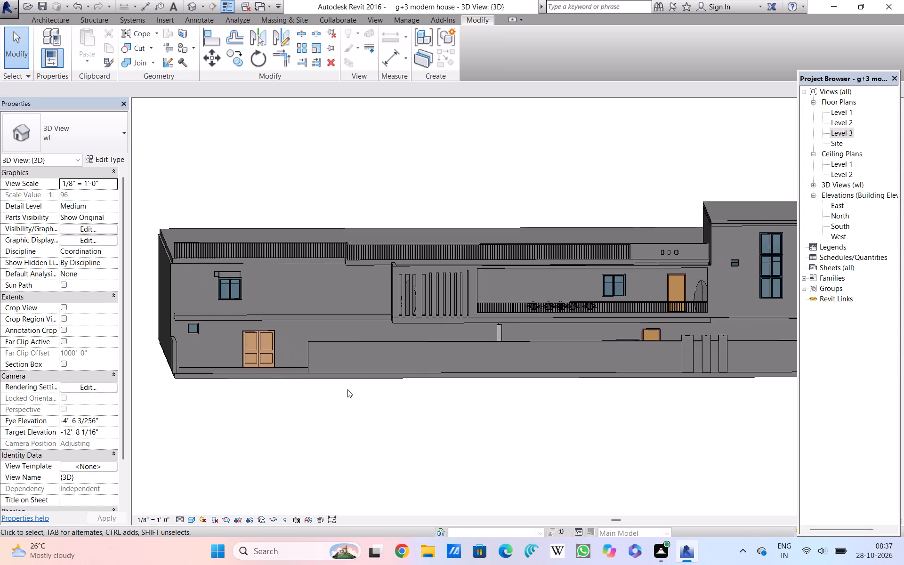
scroll(350, 445, "up", 2)
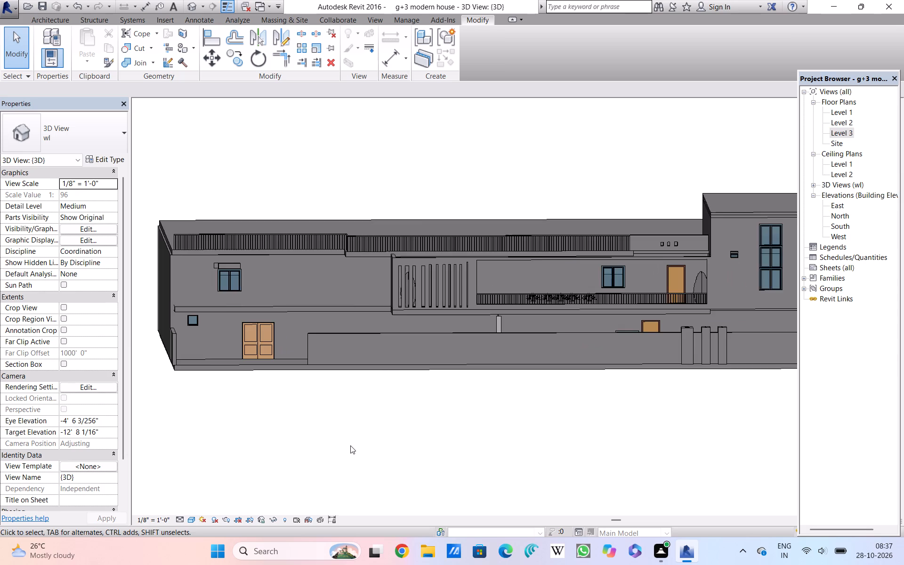
middle_click_drag(364, 422, 345, 449)
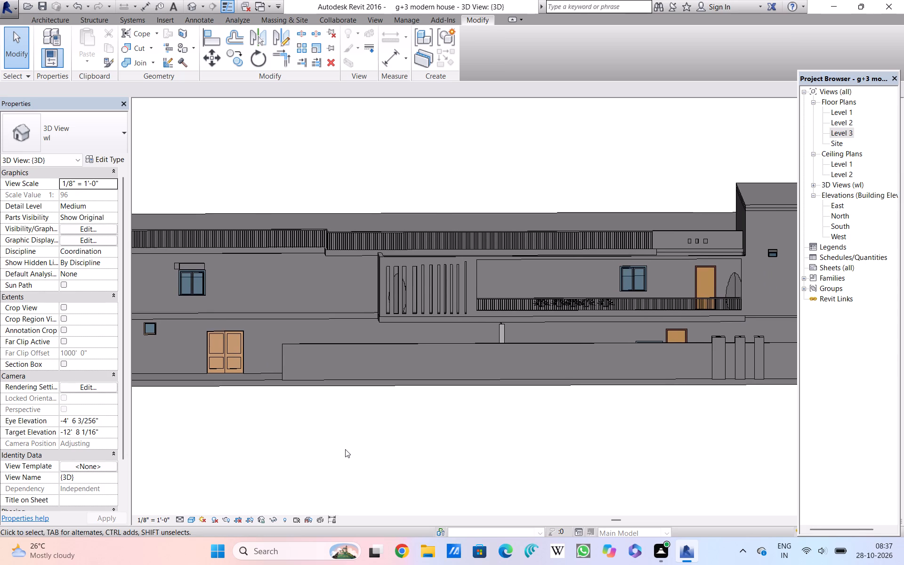
scroll(345, 449, "down", 2)
scroll(345, 445, "up", 2)
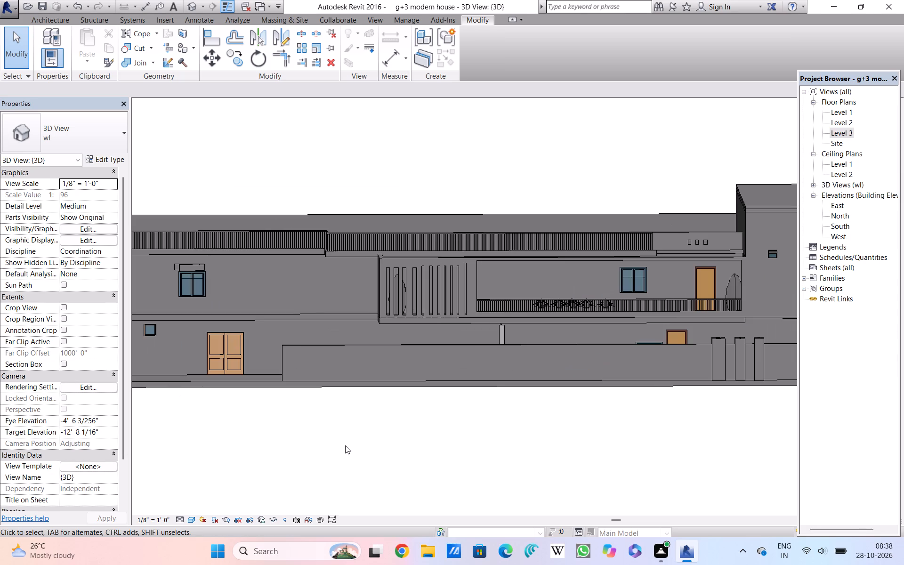
scroll(344, 445, "down", 2)
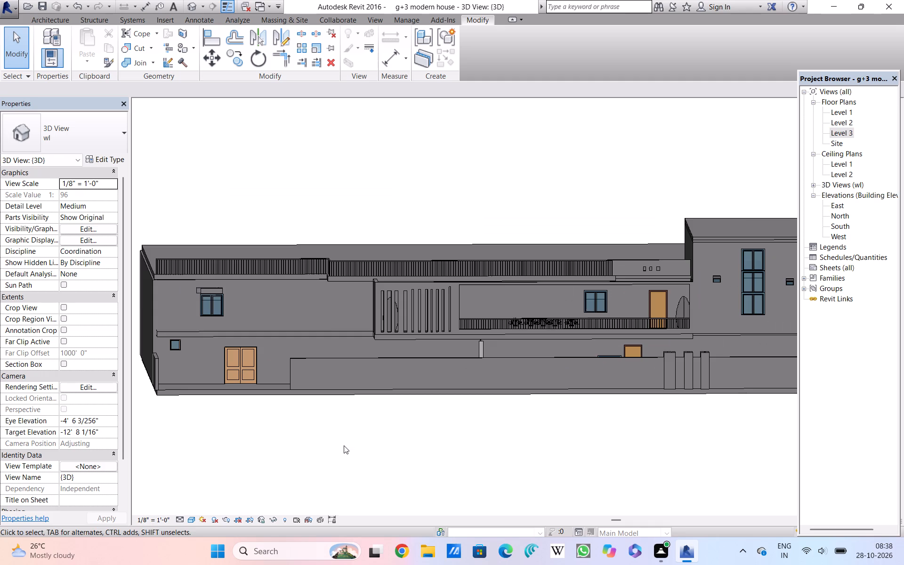
scroll(344, 445, "up", 3)
scroll(344, 445, "down", 4)
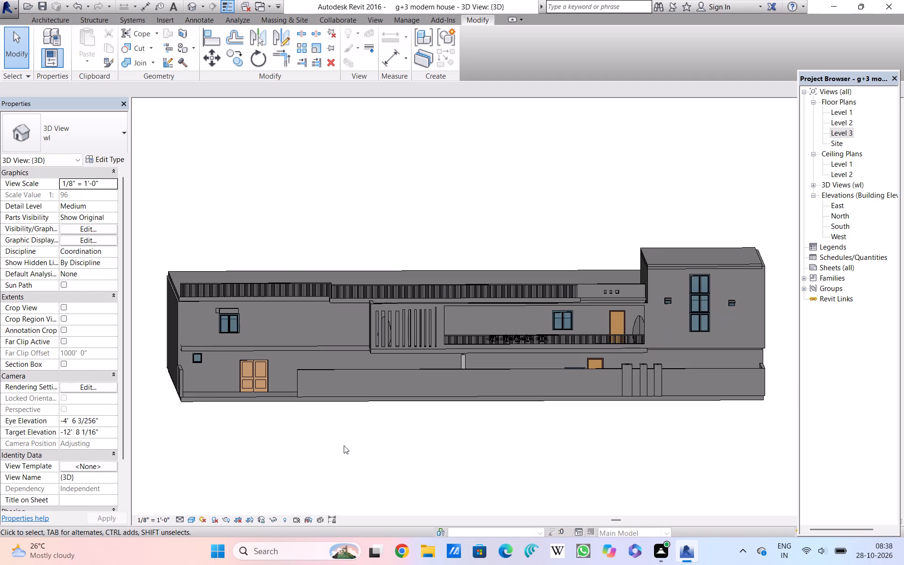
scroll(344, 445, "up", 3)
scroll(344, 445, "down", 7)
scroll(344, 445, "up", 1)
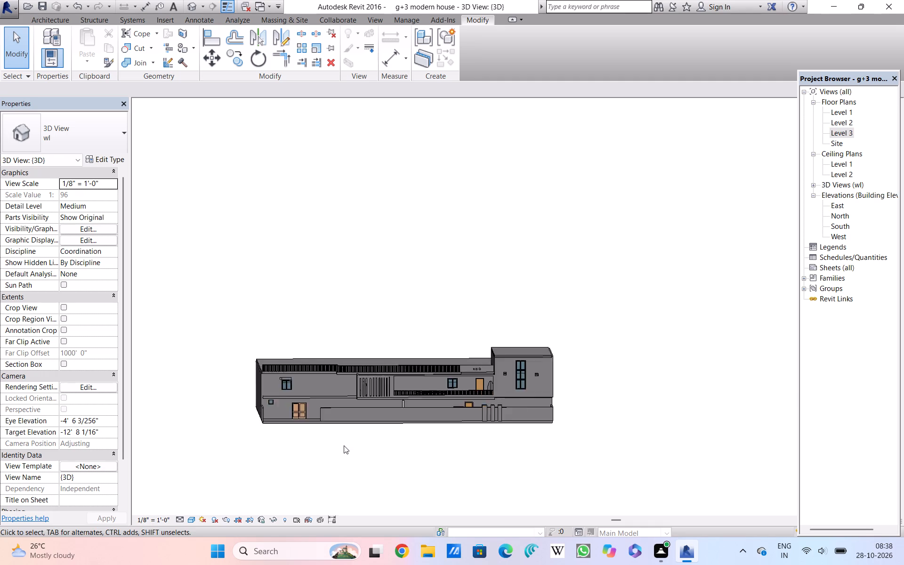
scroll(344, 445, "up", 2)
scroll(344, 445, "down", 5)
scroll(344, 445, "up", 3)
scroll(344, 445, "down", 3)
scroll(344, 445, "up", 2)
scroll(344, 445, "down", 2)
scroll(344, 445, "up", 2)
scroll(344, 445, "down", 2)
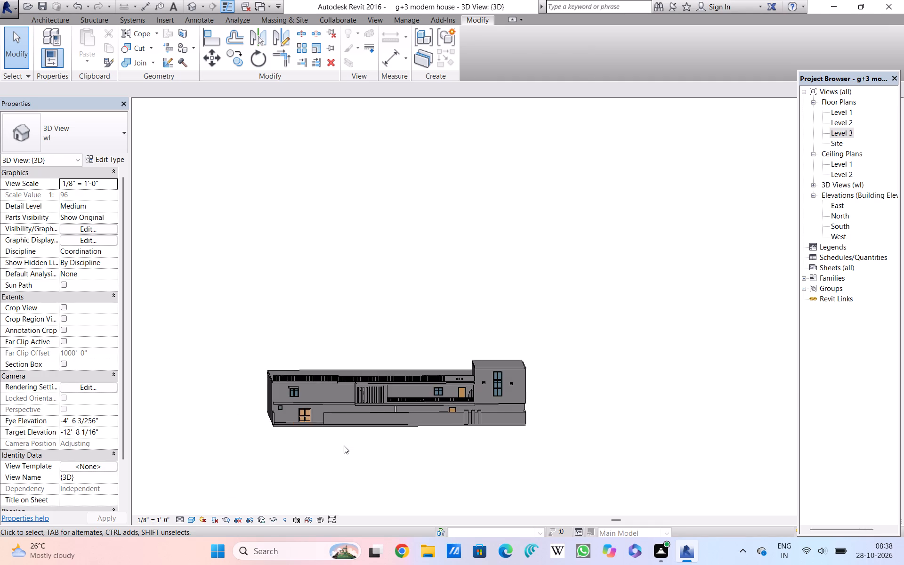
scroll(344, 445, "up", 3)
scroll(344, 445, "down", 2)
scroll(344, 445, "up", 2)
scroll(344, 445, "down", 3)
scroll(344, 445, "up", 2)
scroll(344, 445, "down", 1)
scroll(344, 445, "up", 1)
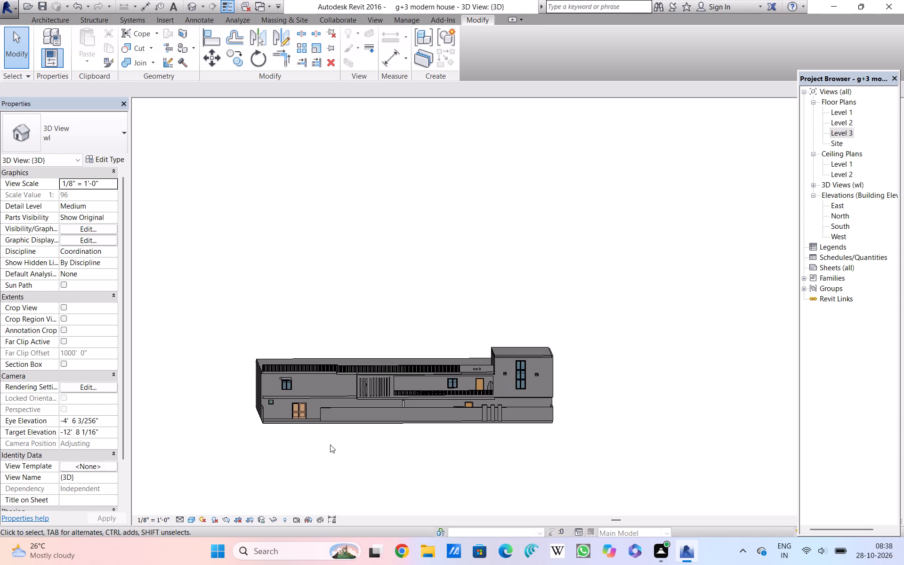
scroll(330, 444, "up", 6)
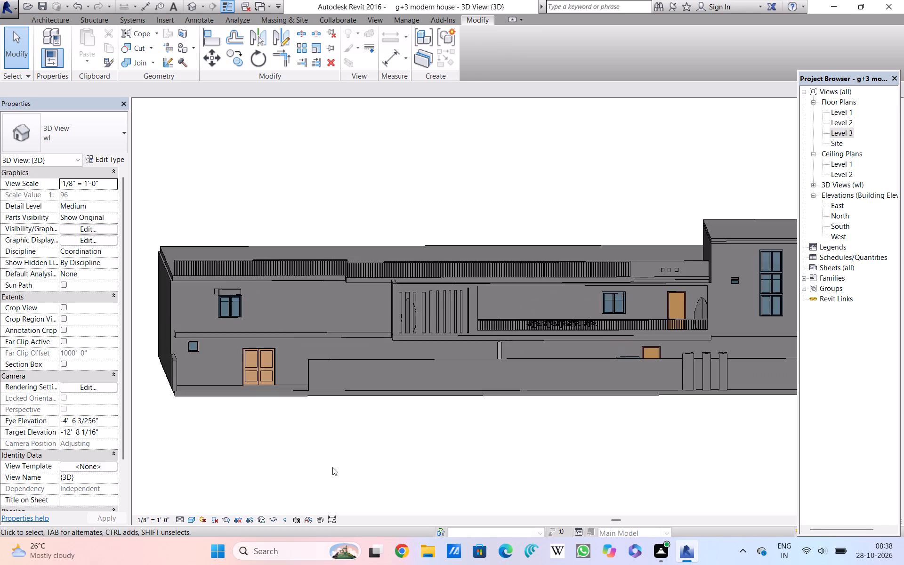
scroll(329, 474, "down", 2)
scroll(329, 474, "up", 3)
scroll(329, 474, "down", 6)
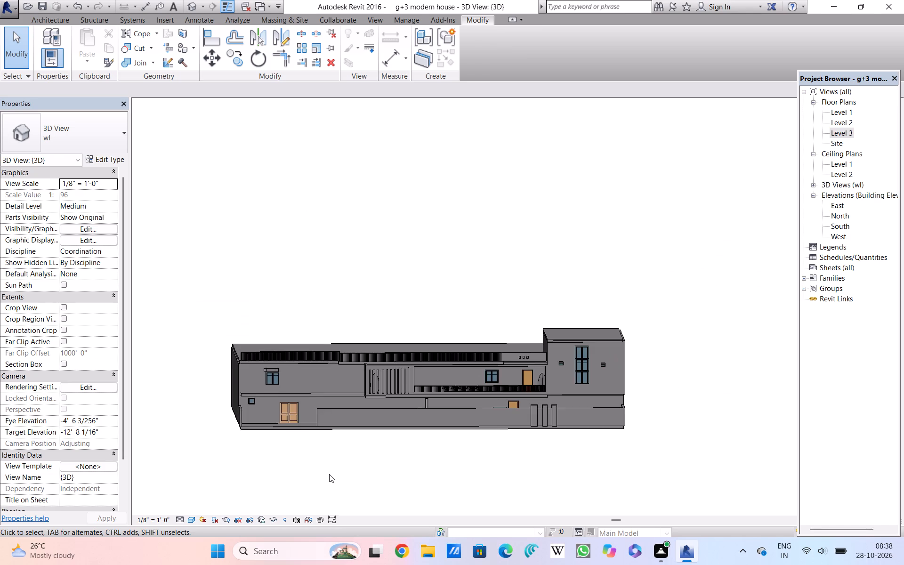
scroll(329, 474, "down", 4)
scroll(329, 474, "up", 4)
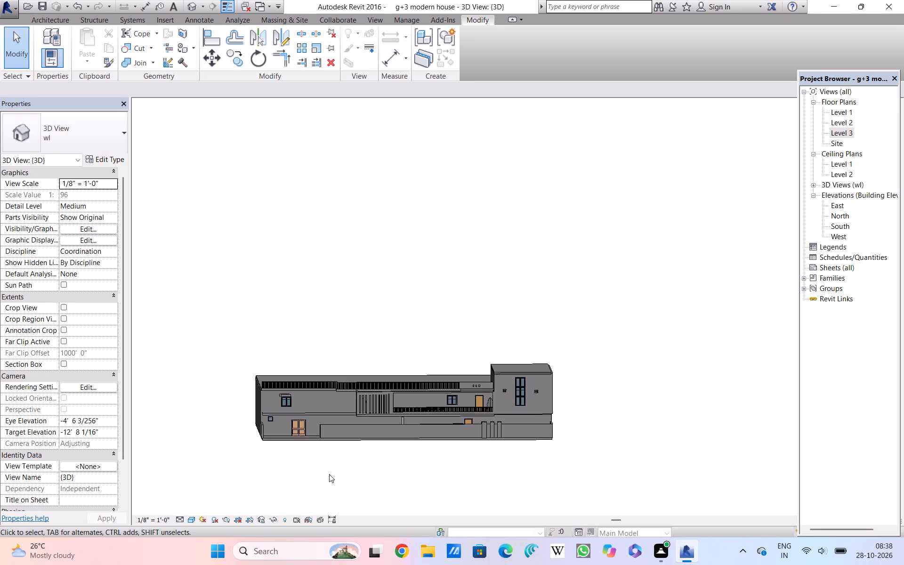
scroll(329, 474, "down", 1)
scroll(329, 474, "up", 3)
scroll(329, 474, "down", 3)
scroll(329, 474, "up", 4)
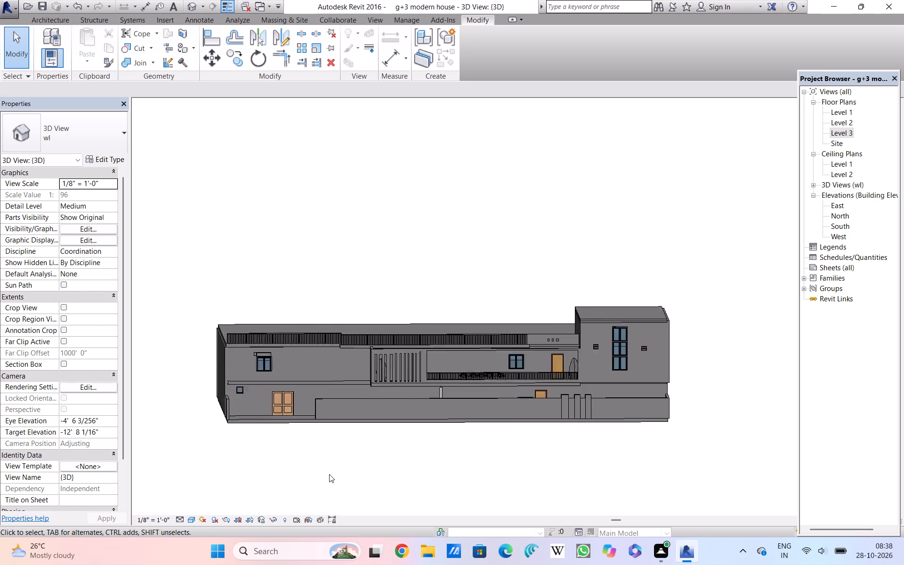
Examine the front facade's slotted wall, balcony and boundary wall, along with the overall massing up to the stair tower.
scroll(329, 474, "up", 6)
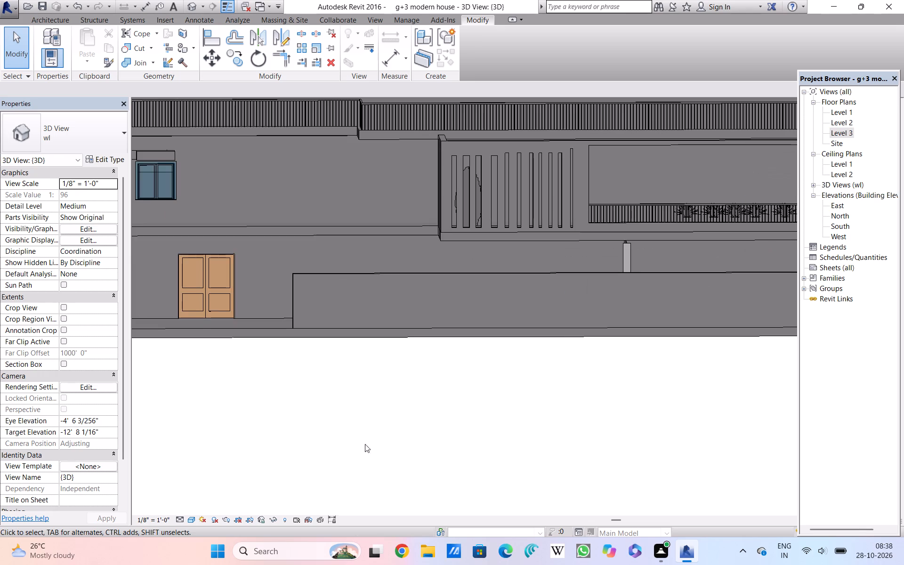
scroll(394, 415, "down", 1)
middle_click_drag(391, 415, 357, 450)
scroll(389, 415, "down", 1)
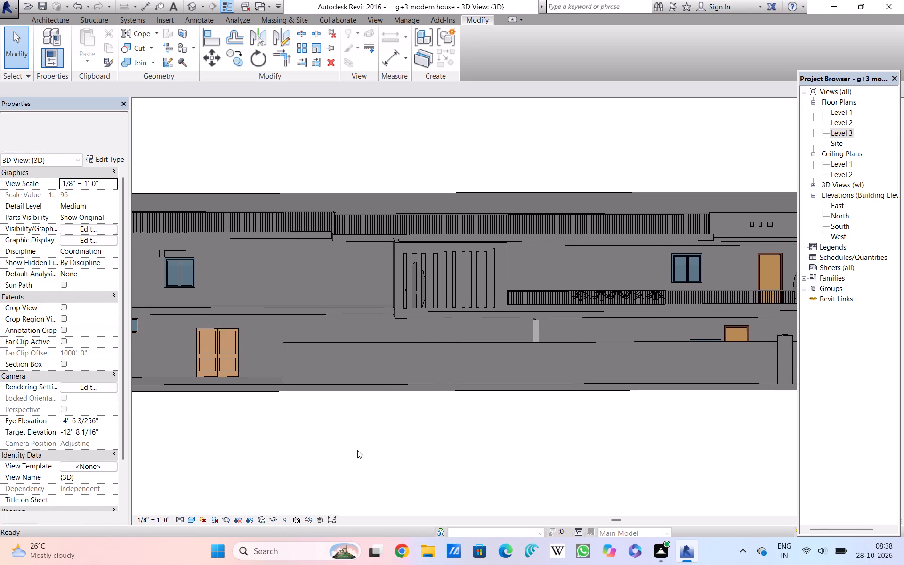
scroll(397, 399, "down", 5)
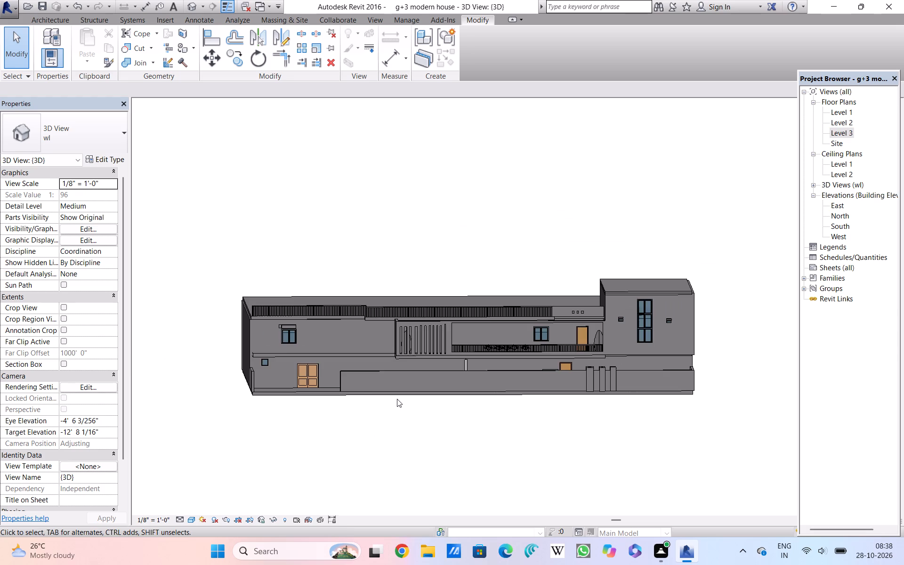
scroll(503, 424, "down", 1)
middle_click_drag(503, 424, 406, 443)
middle_click(406, 443)
scroll(406, 443, "up", 3)
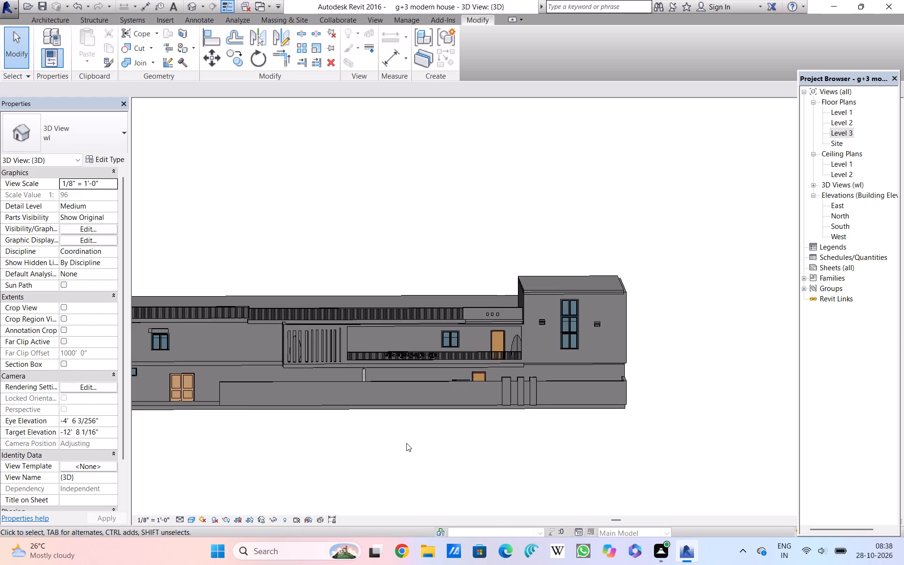
scroll(406, 443, "down", 3)
middle_click_drag(402, 444, 475, 464)
scroll(402, 445, "down", 1)
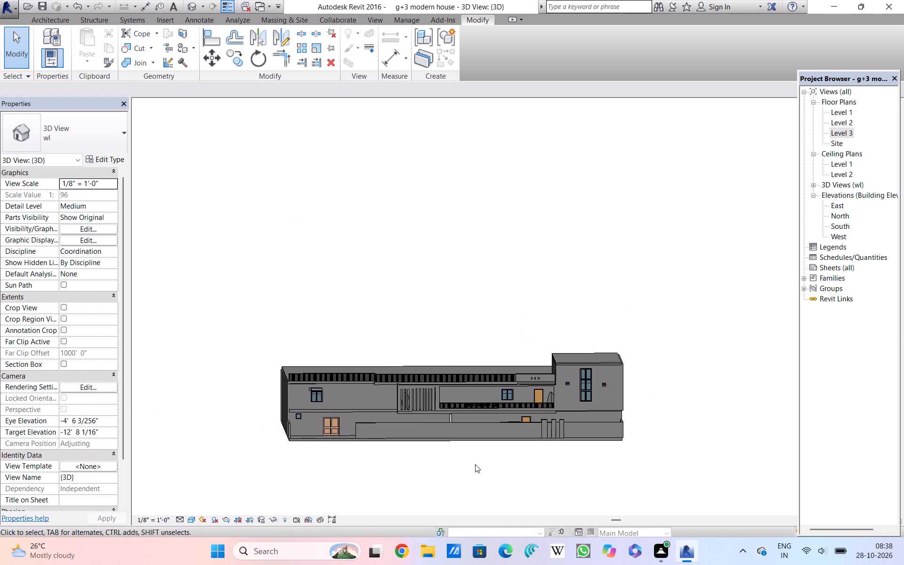
scroll(475, 462, "up", 4)
scroll(474, 460, "down", 3)
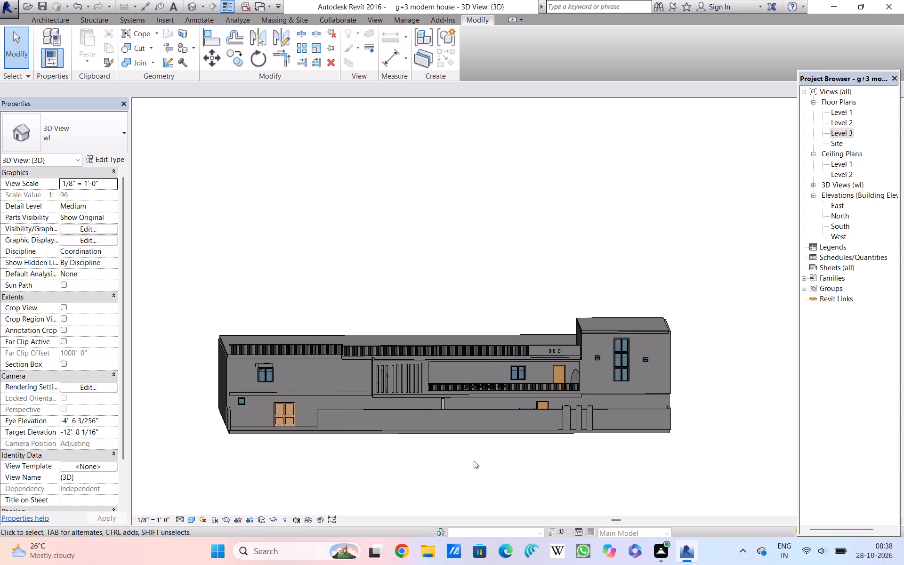
scroll(473, 460, "up", 2)
scroll(470, 456, "down", 4)
scroll(470, 456, "up", 4)
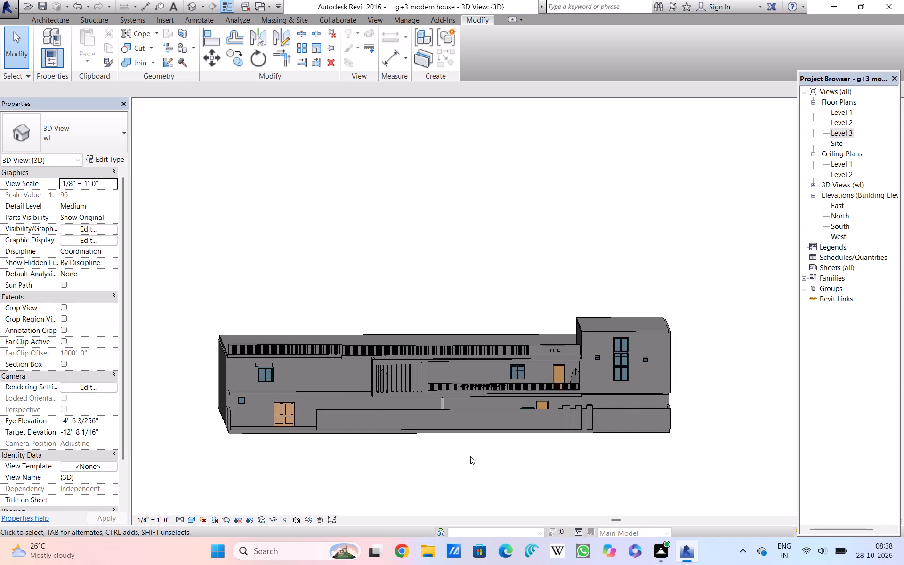
scroll(470, 456, "up", 6)
scroll(470, 456, "down", 3)
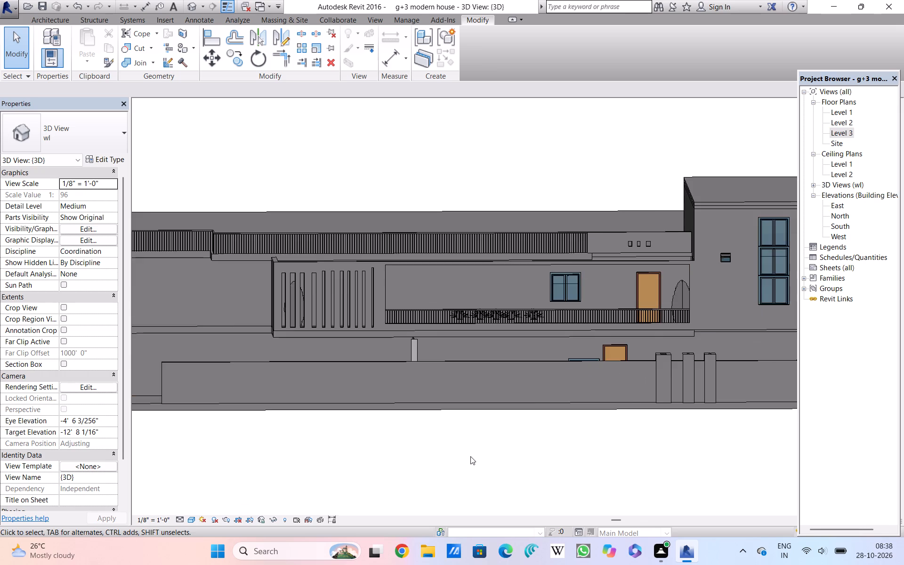
scroll(470, 456, "down", 3)
middle_click_drag(465, 456, 463, 473)
scroll(463, 457, "down", 1)
scroll(464, 318, "up", 4)
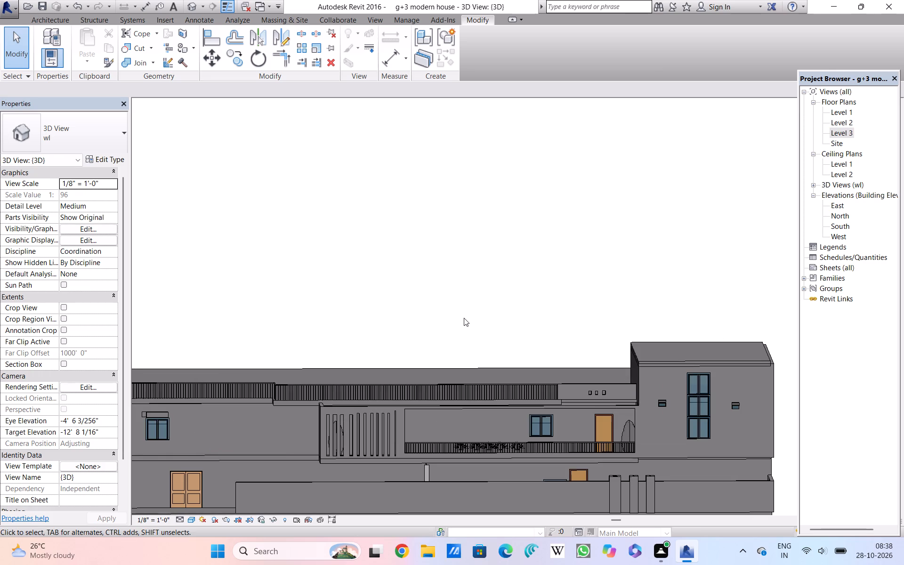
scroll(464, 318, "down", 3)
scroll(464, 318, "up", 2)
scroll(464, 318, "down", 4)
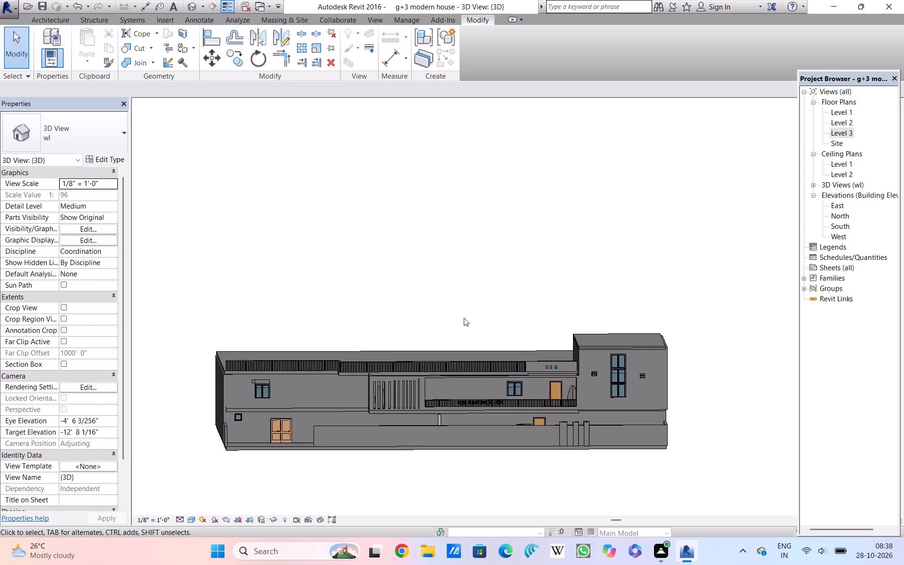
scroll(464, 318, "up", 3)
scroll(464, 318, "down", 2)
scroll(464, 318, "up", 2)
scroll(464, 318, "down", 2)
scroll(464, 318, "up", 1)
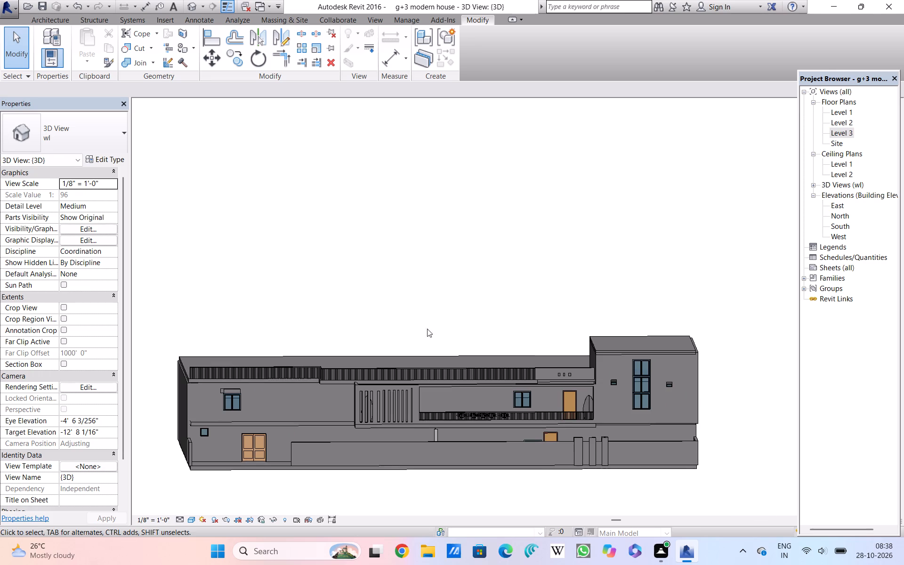
Examine the roof-edge railing and its stepped corner above the slotted wall from an angled view, including the roof slab behind.
scroll(349, 342, "up", 4)
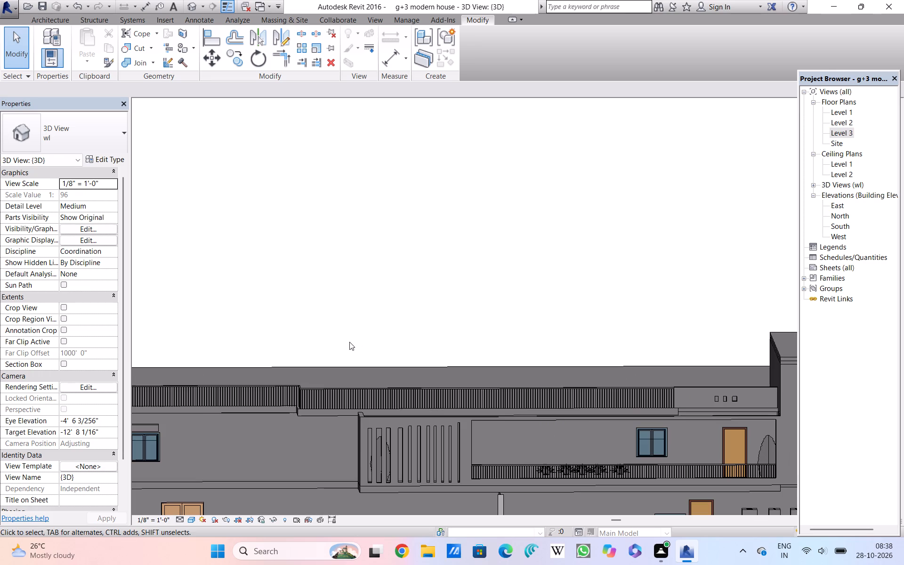
middle_click_drag(349, 342, 475, 345)
scroll(472, 343, "up", 3)
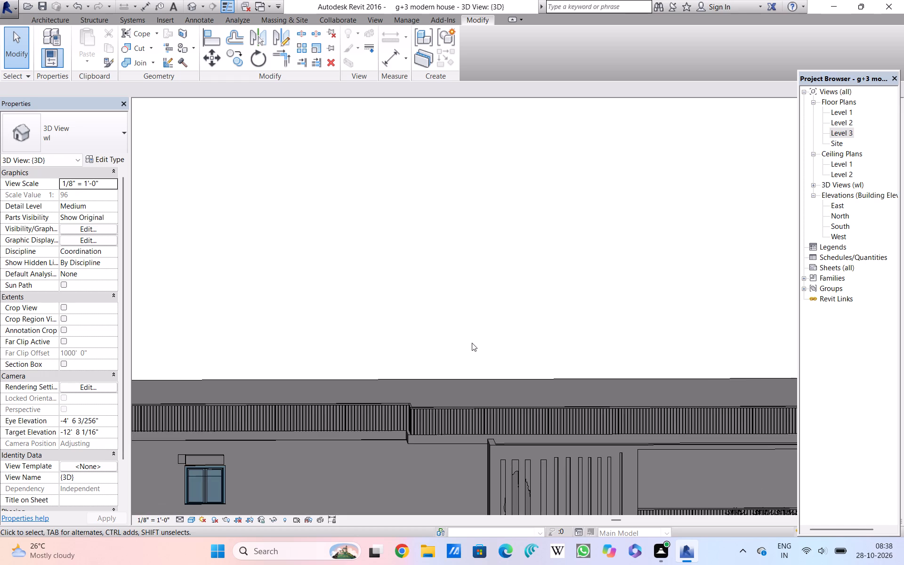
scroll(472, 343, "up", 4)
scroll(472, 343, "down", 4)
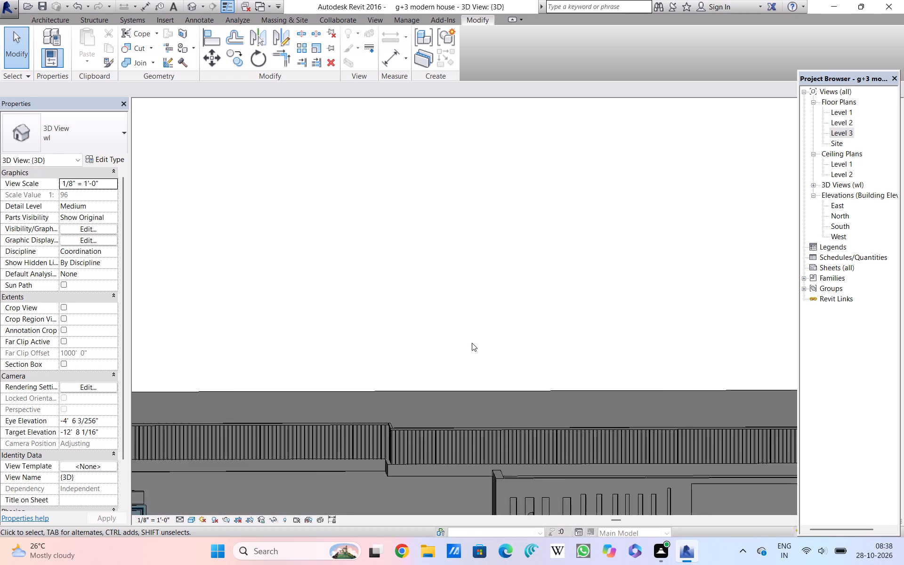
middle_click_drag(471, 338, 482, 341, "shift")
scroll(471, 338, "down", 1, "shift")
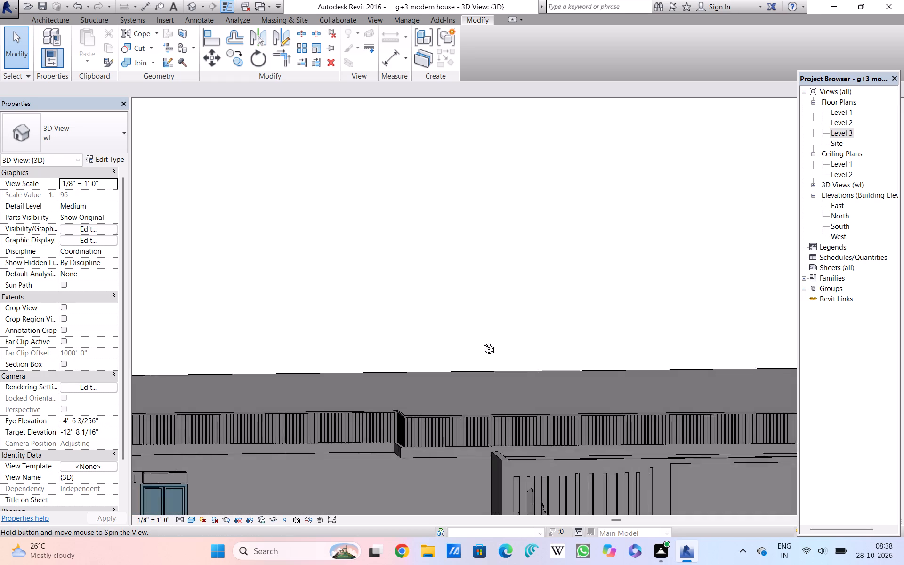
middle_click_drag(482, 341, 590, 343, "shift")
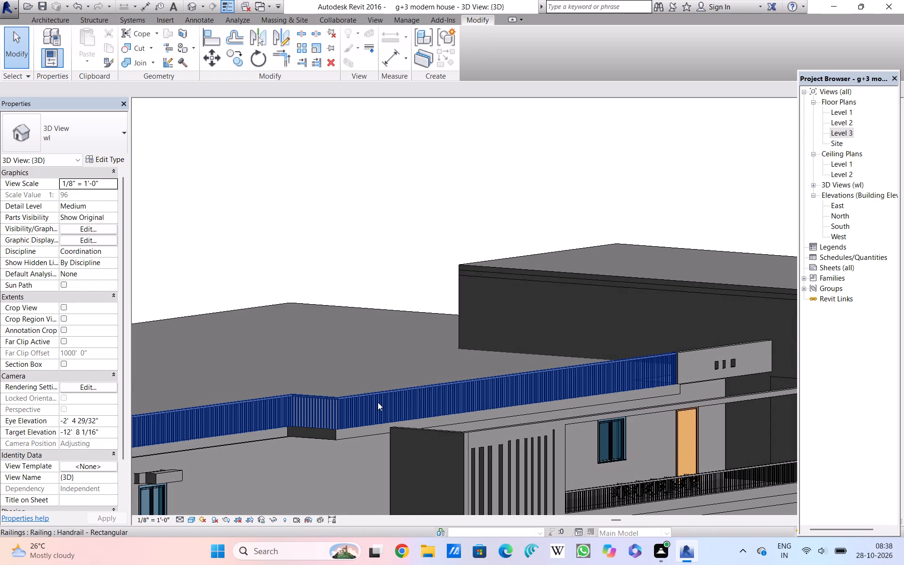
scroll(375, 402, "up", 7)
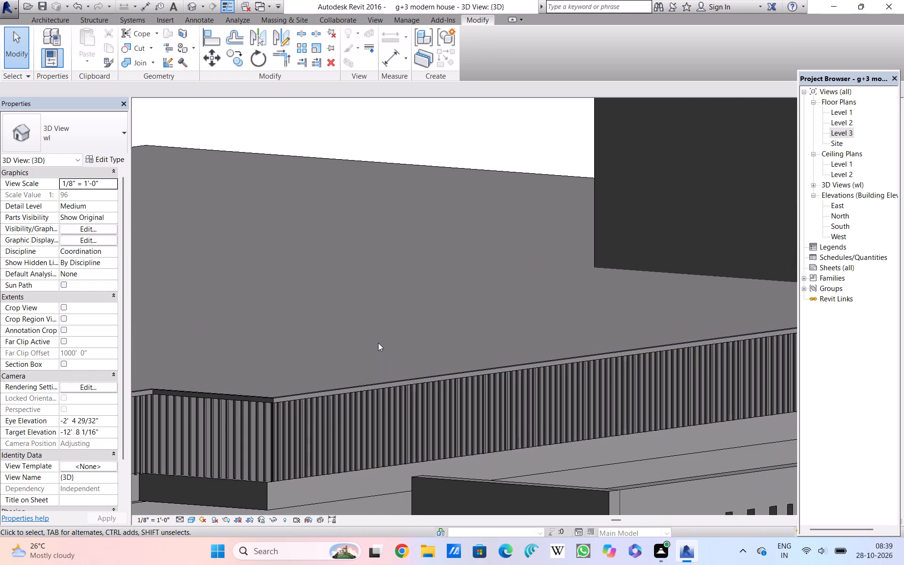
scroll(378, 343, "up", 6)
scroll(378, 343, "down", 4)
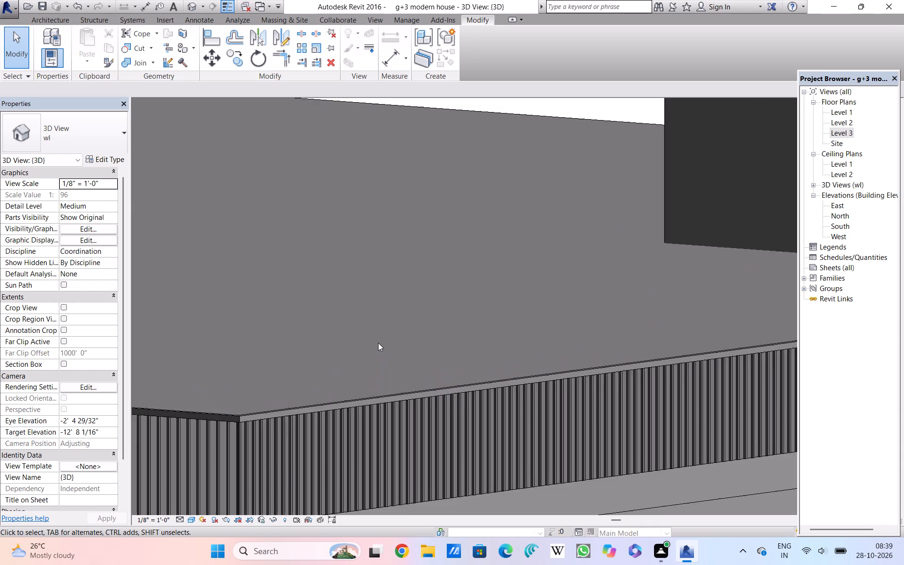
scroll(378, 343, "down", 4)
scroll(378, 343, "up", 4)
scroll(378, 343, "down", 4)
scroll(378, 343, "up", 2)
scroll(378, 343, "down", 2)
scroll(378, 343, "up", 3)
scroll(378, 343, "down", 6)
scroll(378, 343, "up", 3)
scroll(378, 343, "down", 6)
scroll(378, 343, "up", 4)
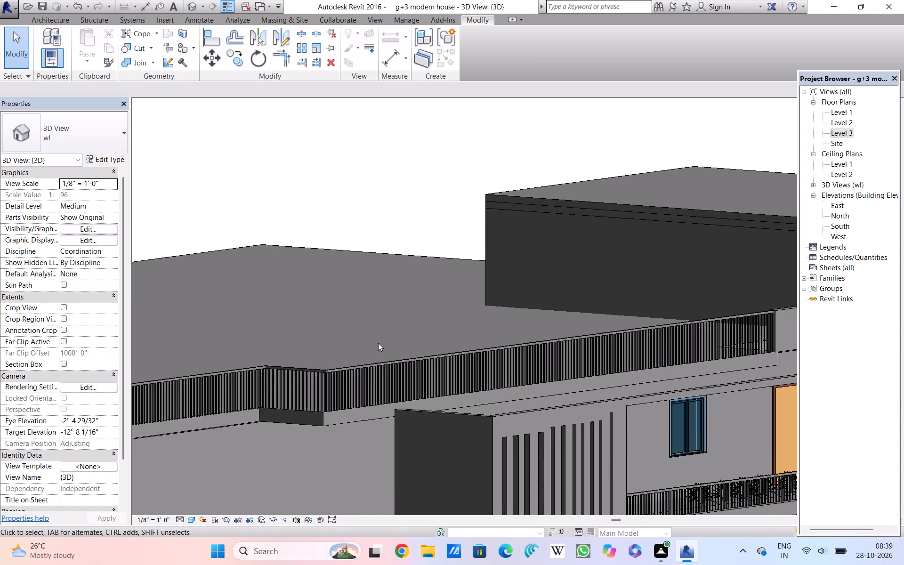
Examine the roof-edge railing from its stepped corner to the parapet near the stair tower, together with the overall house massing.
scroll(378, 343, "down", 3)
scroll(378, 343, "up", 4)
scroll(378, 343, "down", 13)
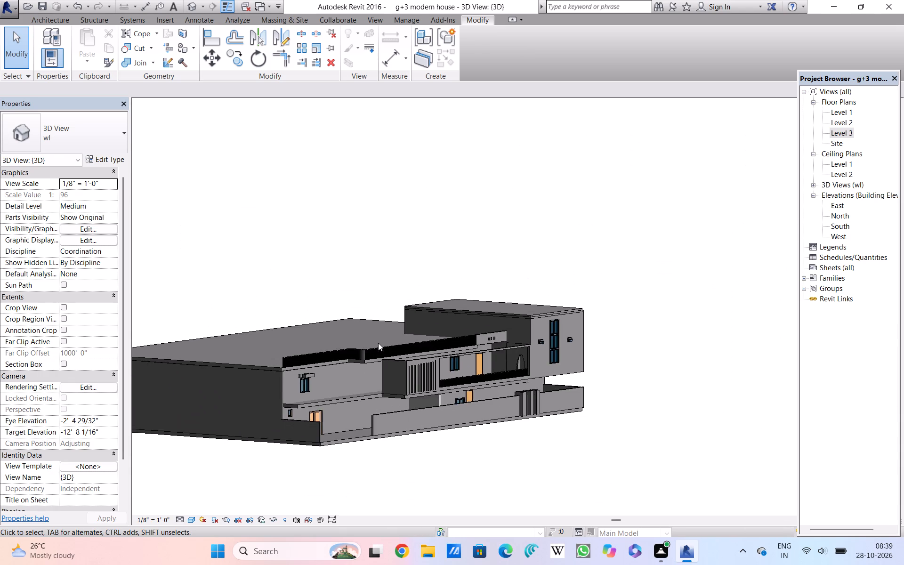
scroll(378, 343, "up", 17)
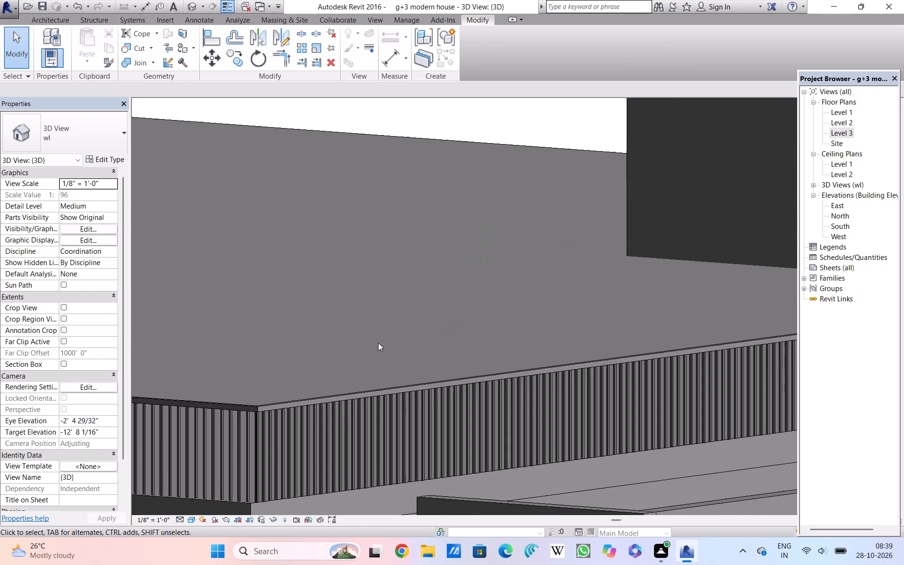
scroll(378, 343, "up", 9)
scroll(378, 343, "down", 7)
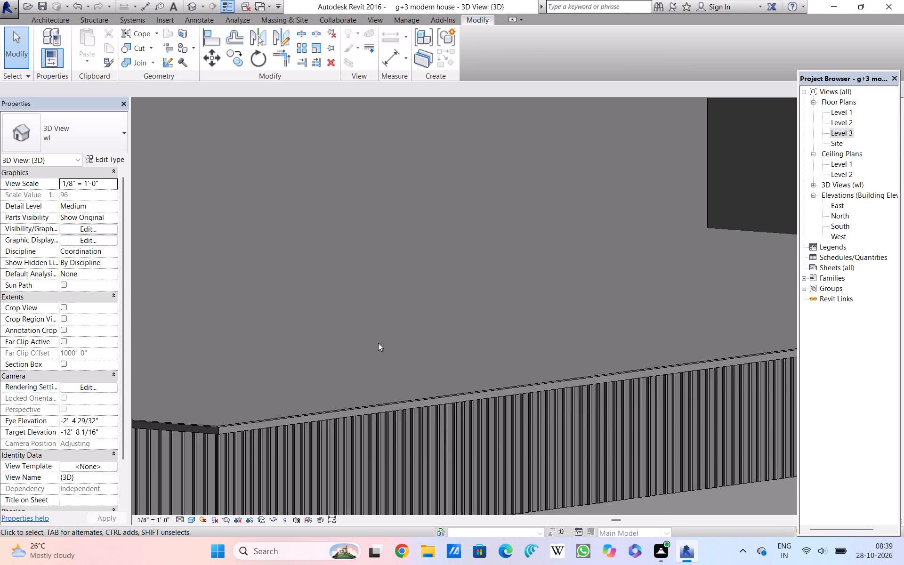
scroll(378, 343, "down", 12)
scroll(378, 343, "up", 3)
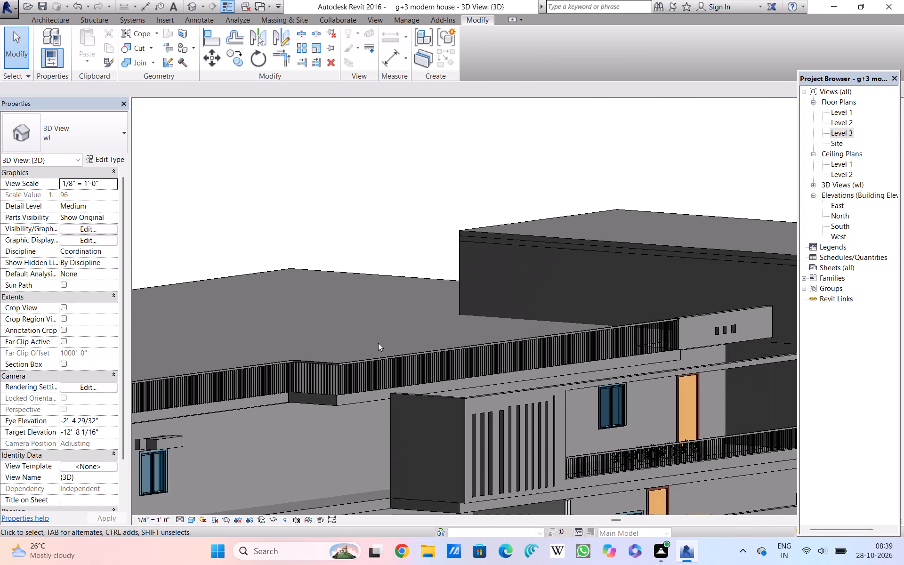
scroll(378, 343, "up", 6)
scroll(378, 343, "down", 5)
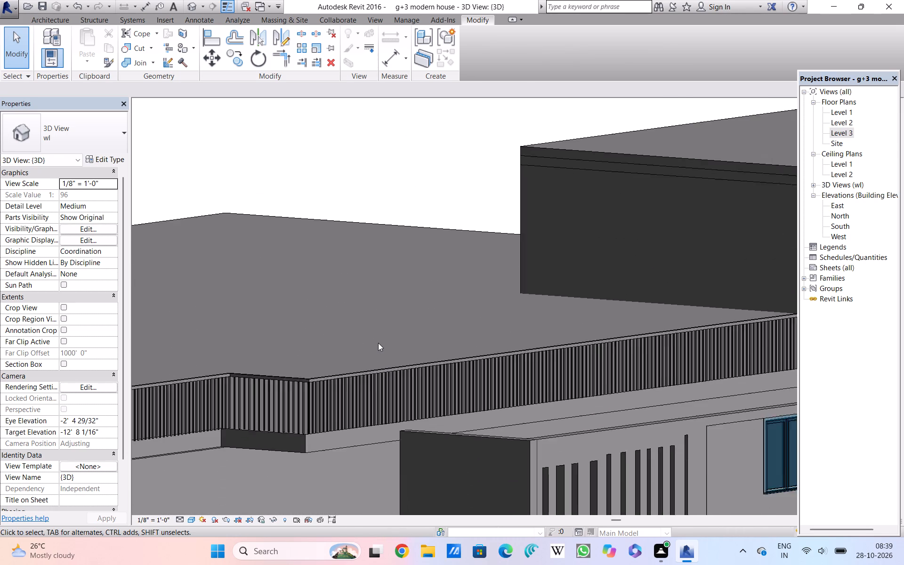
scroll(378, 343, "down", 4)
scroll(378, 343, "up", 10)
scroll(378, 343, "down", 8)
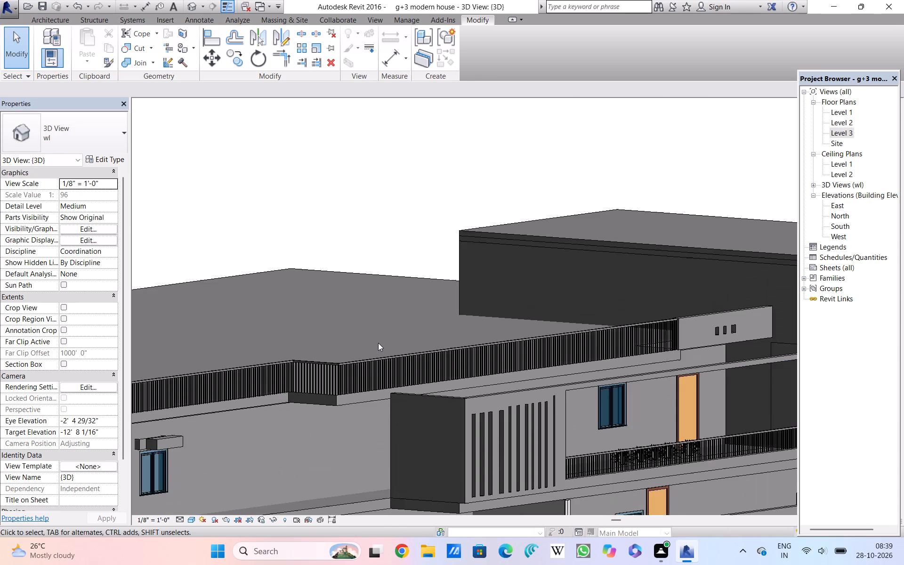
scroll(378, 343, "down", 1)
middle_click_drag(388, 333, 484, 340)
scroll(483, 338, "down", 1)
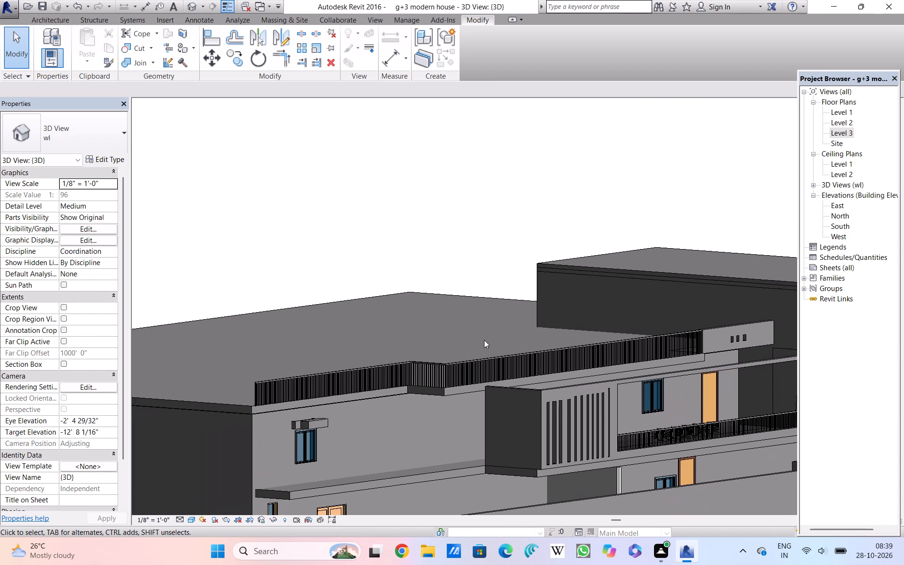
Examine the stepped corner of the roof railing, including the slab edge beneath it and the roof surface behind.
scroll(392, 331, "up", 8)
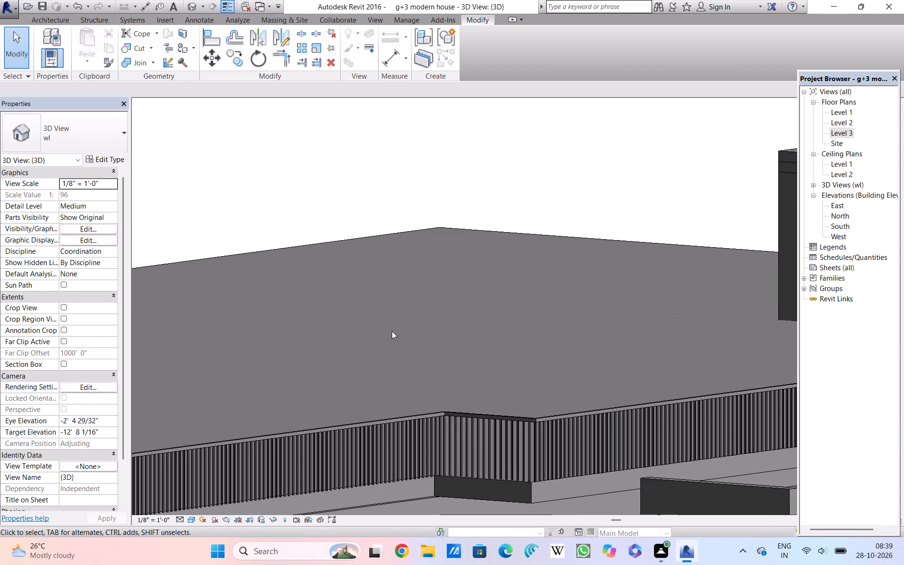
scroll(494, 426, "up", 9)
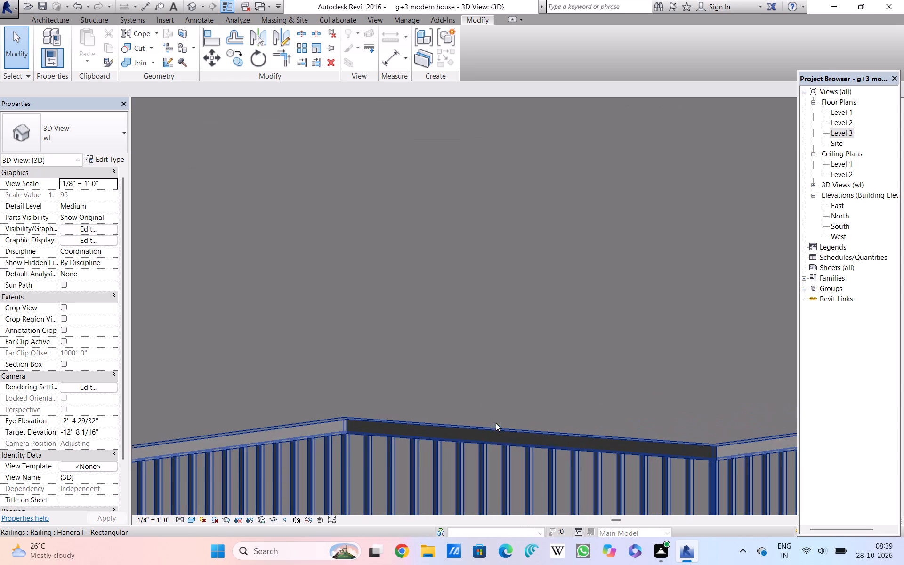
scroll(500, 403, "up", 5)
scroll(500, 403, "down", 9)
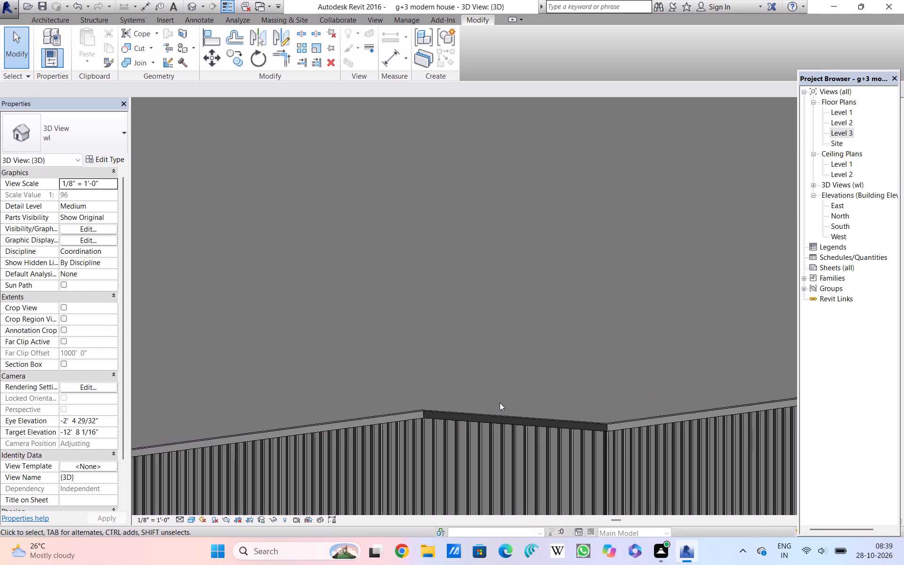
scroll(500, 403, "down", 4)
scroll(511, 354, "down", 5)
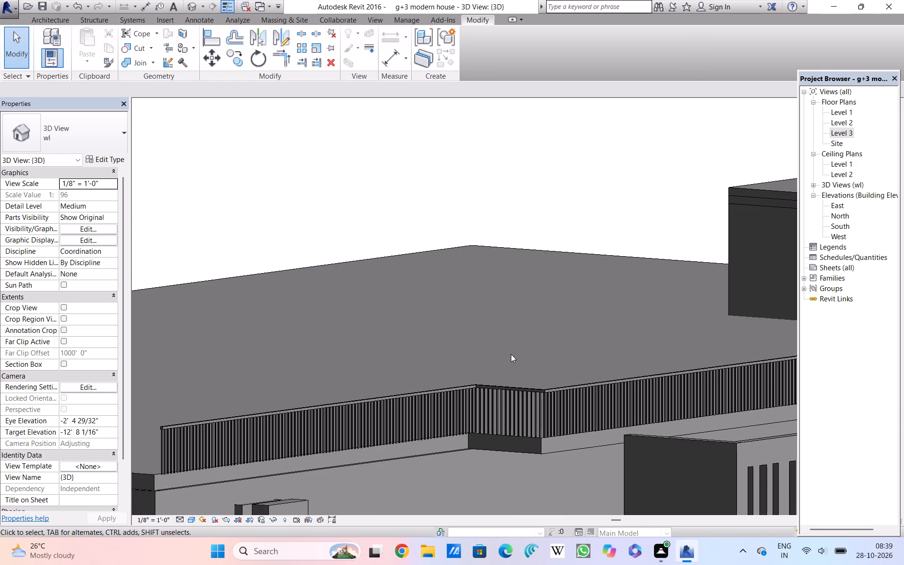
scroll(511, 354, "up", 9)
scroll(511, 354, "down", 8)
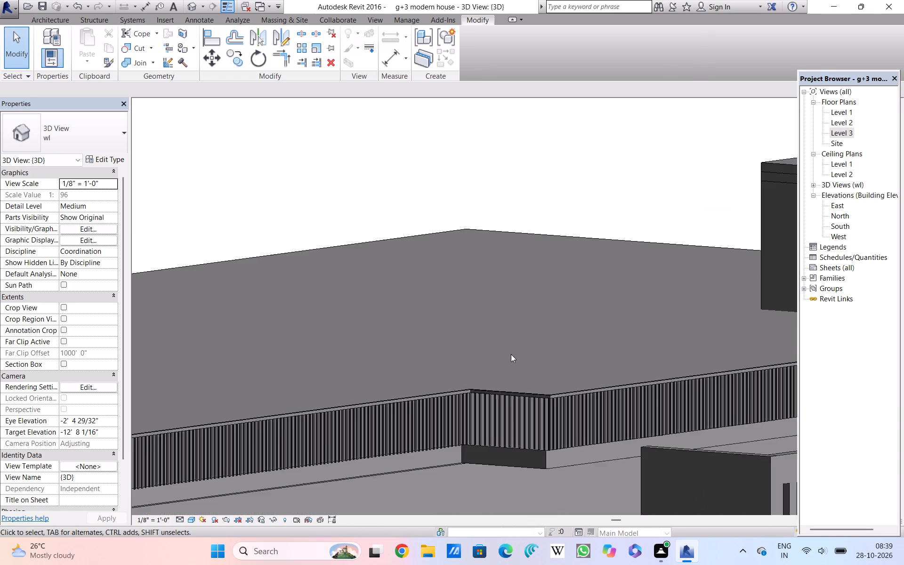
scroll(511, 354, "down", 4)
scroll(509, 354, "up", 11)
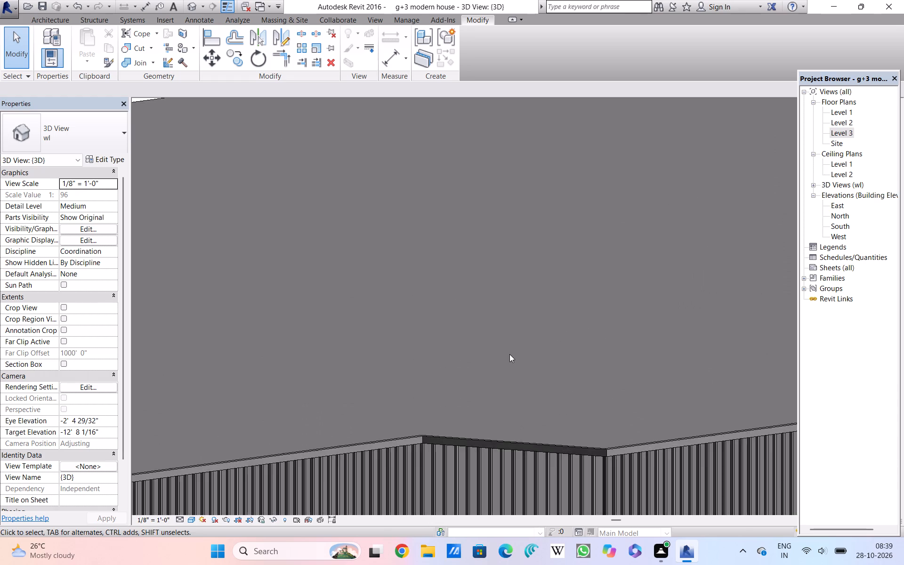
scroll(509, 354, "down", 5)
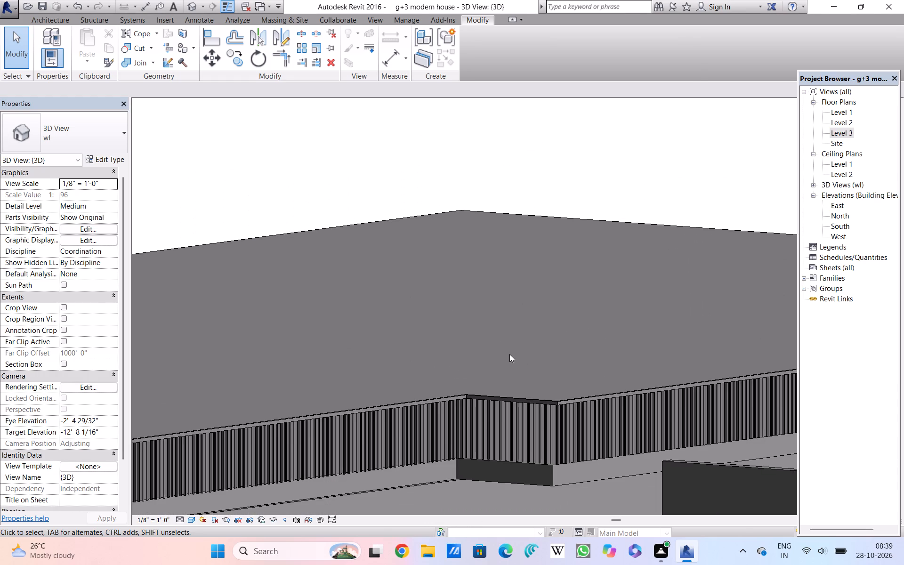
scroll(508, 355, "up", 5)
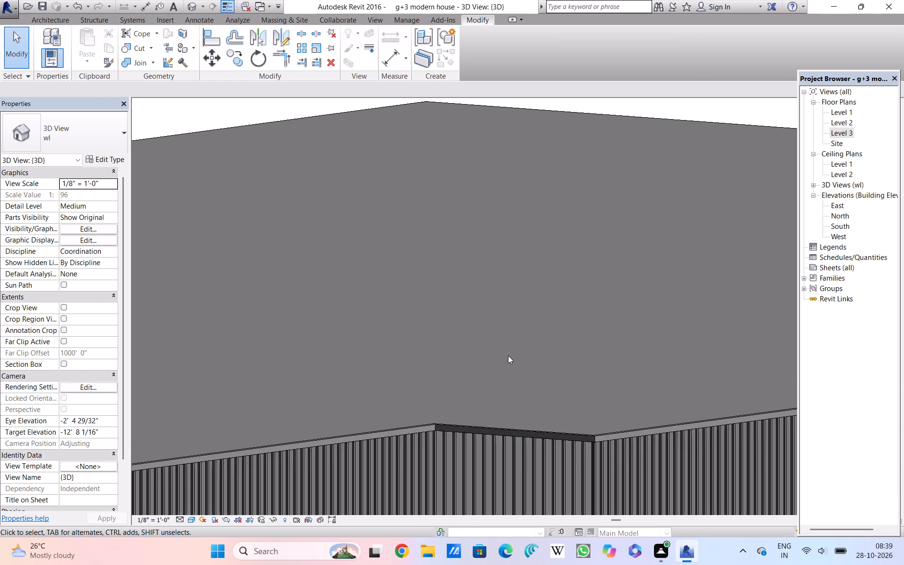
scroll(507, 356, "up", 4)
scroll(507, 356, "down", 4)
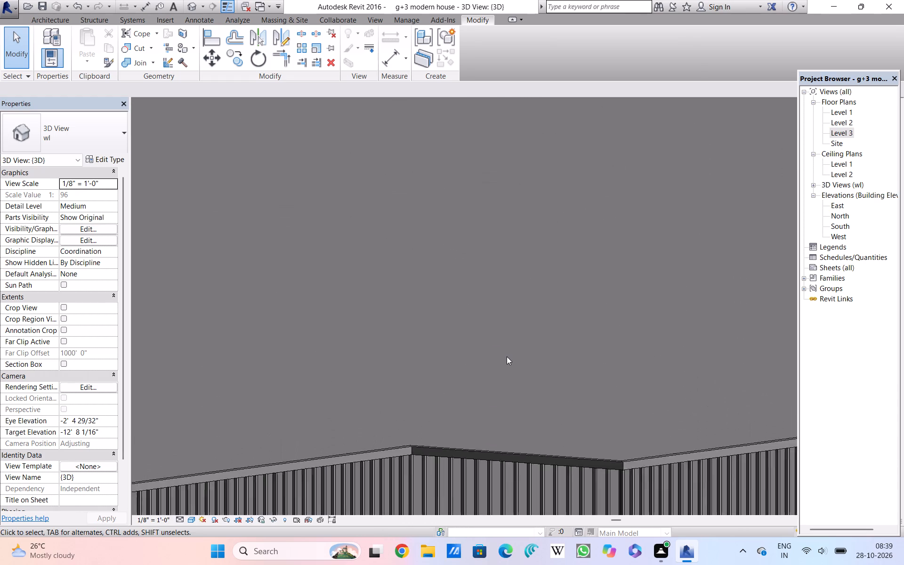
scroll(507, 356, "down", 6)
scroll(507, 356, "up", 1)
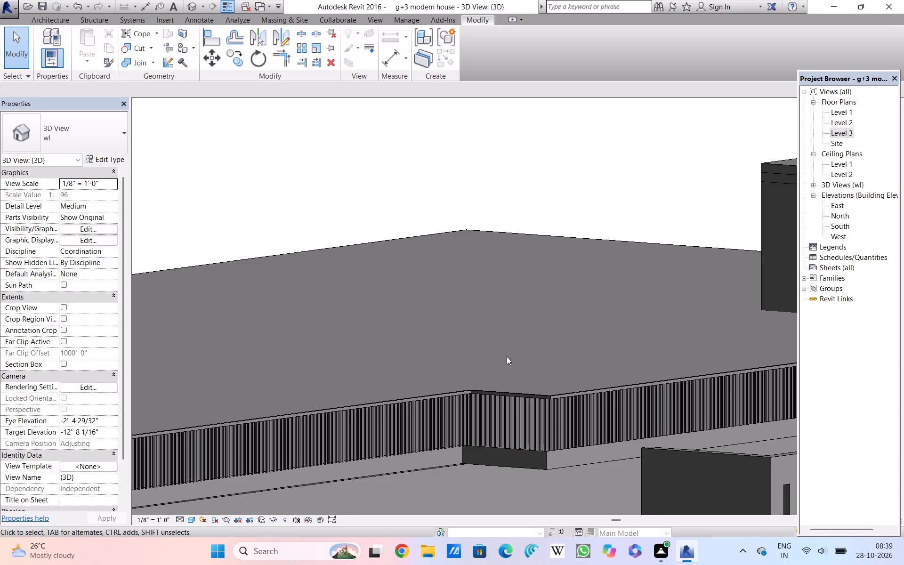
Examine the rectangular handrail and closely spaced balusters at the roof railing's stepped corner up close.
middle_click_drag(507, 356, 475, 370)
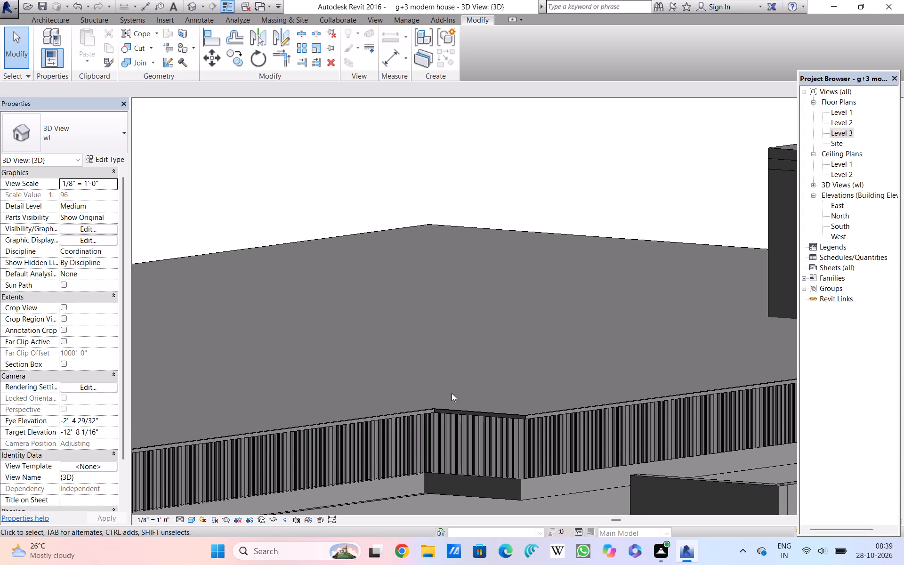
scroll(452, 393, "up", 13)
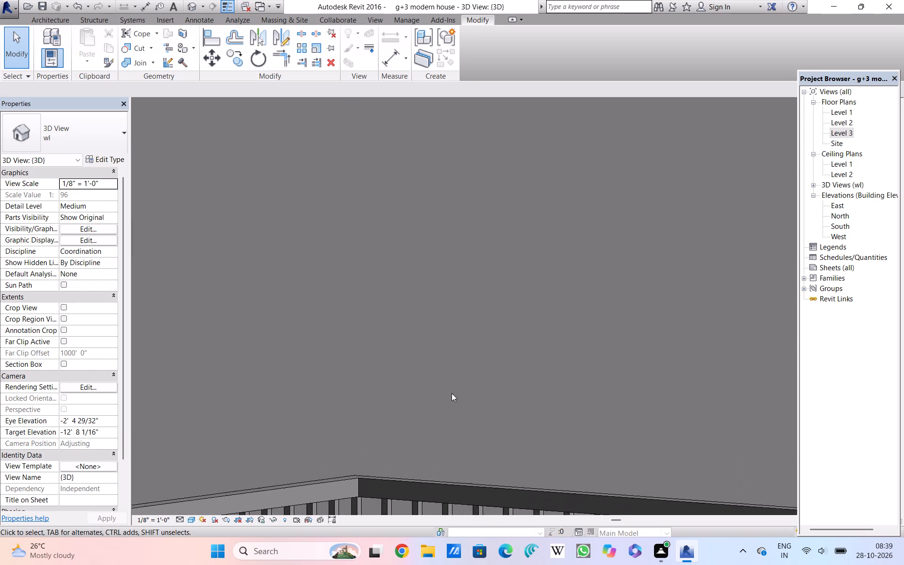
scroll(452, 393, "down", 14)
scroll(452, 393, "up", 4)
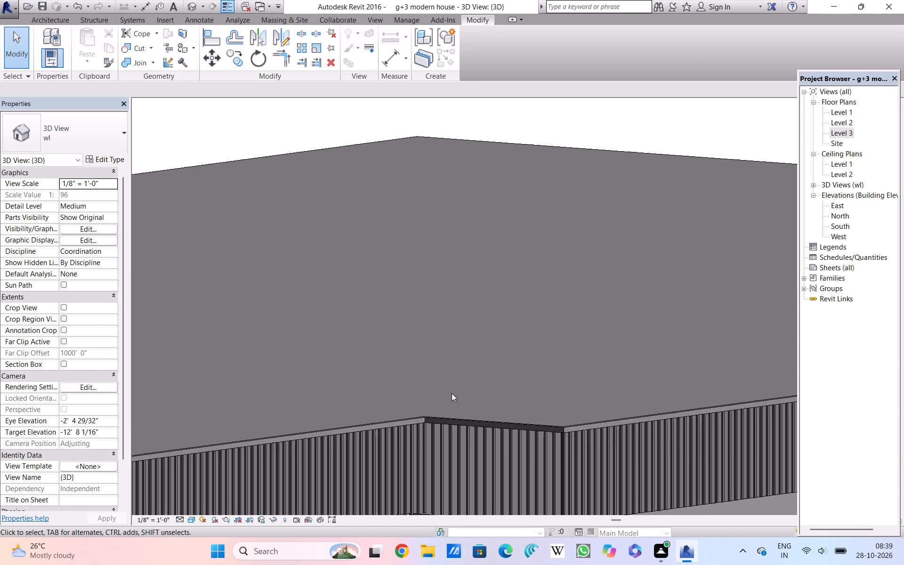
scroll(452, 393, "up", 12)
scroll(452, 393, "down", 2)
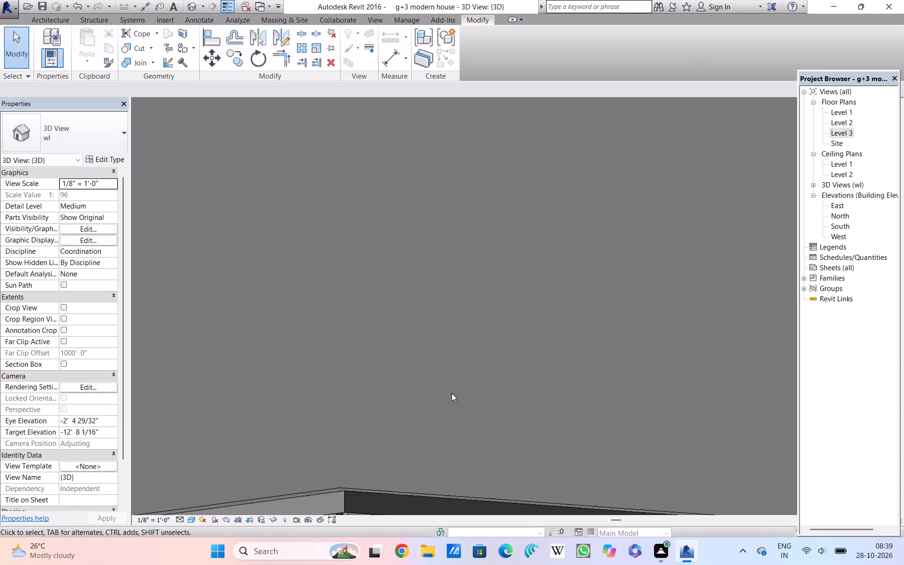
scroll(452, 393, "down", 13)
scroll(452, 393, "up", 3)
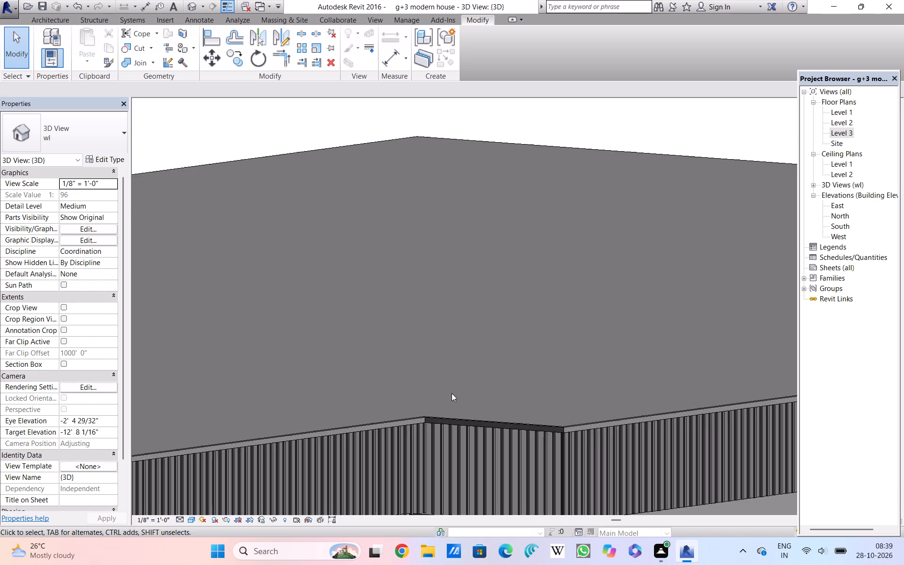
scroll(452, 393, "up", 13)
scroll(452, 393, "down", 6)
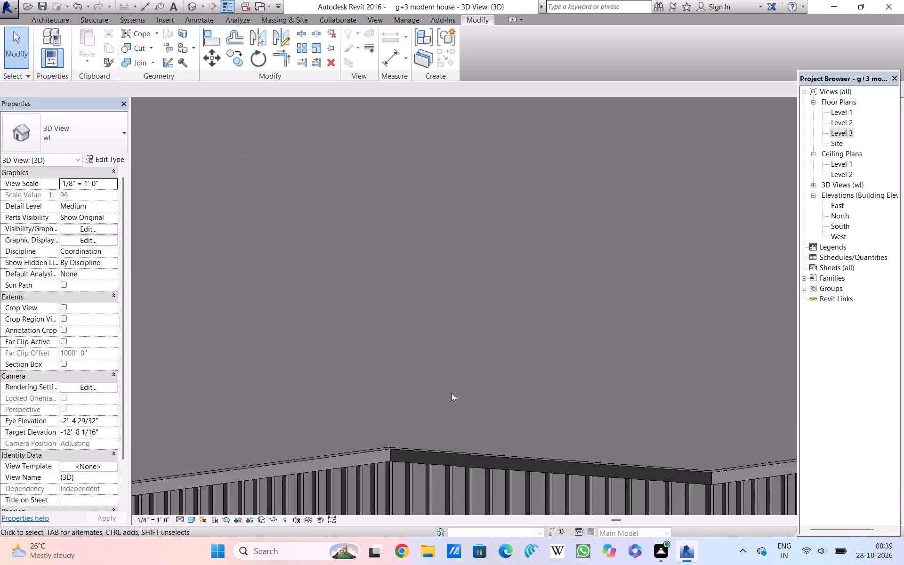
scroll(452, 393, "down", 14)
scroll(452, 393, "up", 6)
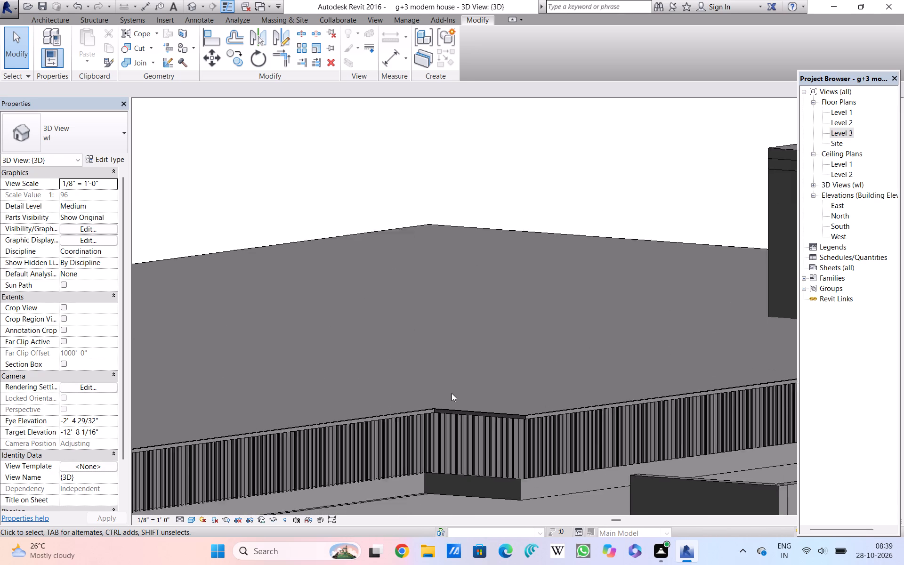
scroll(452, 393, "up", 1)
middle_click_drag(452, 393, 461, 360)
scroll(453, 378, "up", 1)
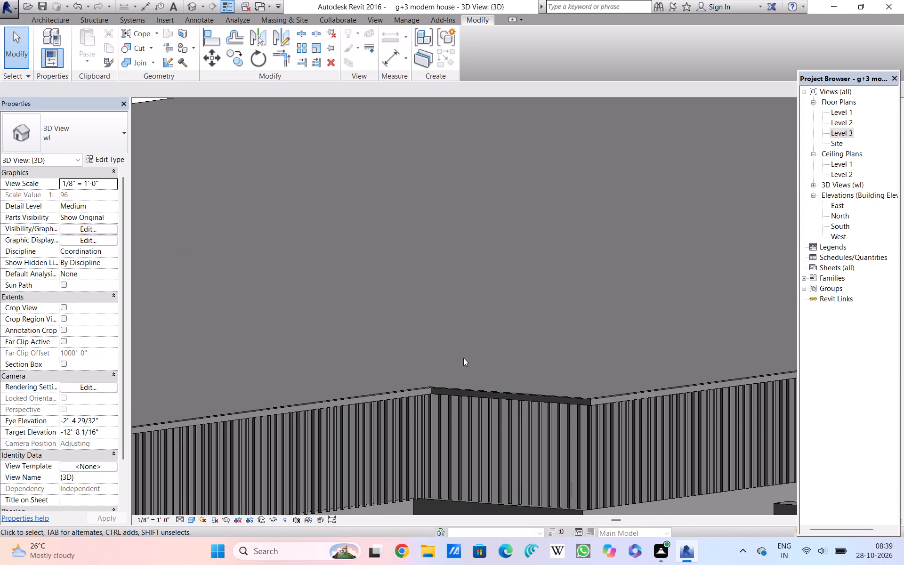
scroll(463, 358, "up", 11)
middle_click_drag(463, 358, 483, 266)
scroll(464, 357, "up", 1)
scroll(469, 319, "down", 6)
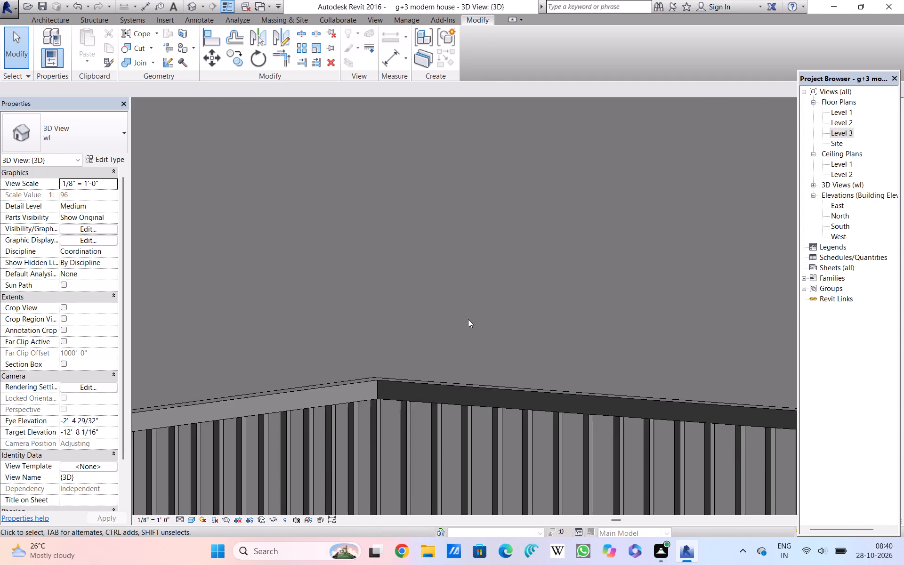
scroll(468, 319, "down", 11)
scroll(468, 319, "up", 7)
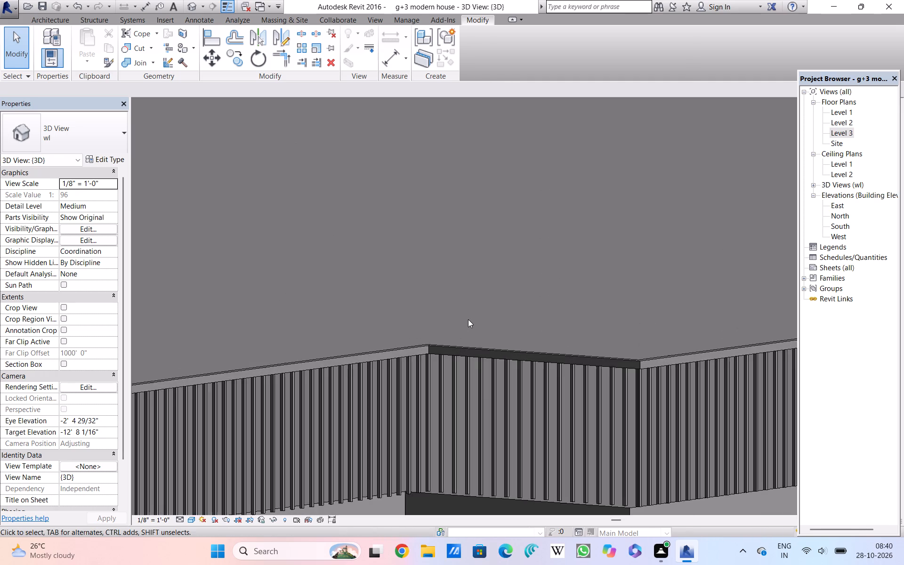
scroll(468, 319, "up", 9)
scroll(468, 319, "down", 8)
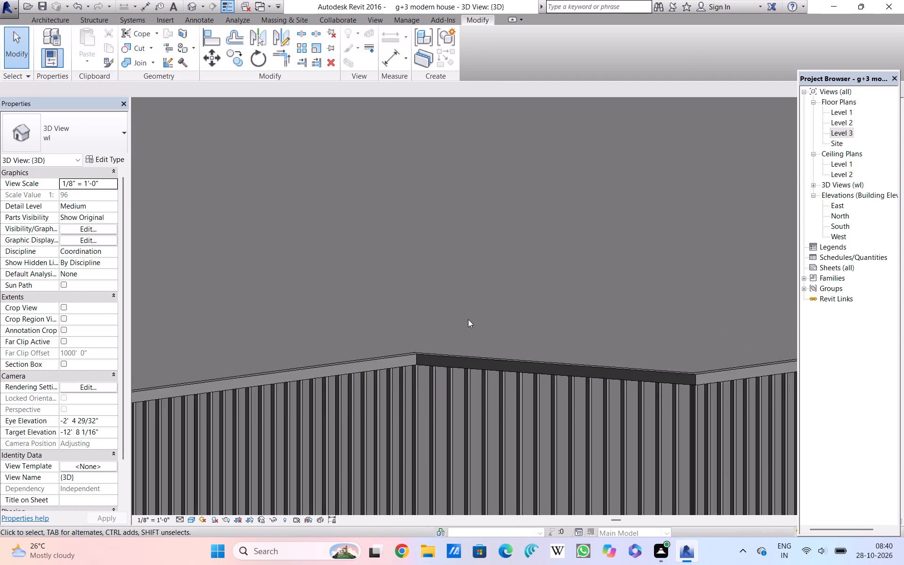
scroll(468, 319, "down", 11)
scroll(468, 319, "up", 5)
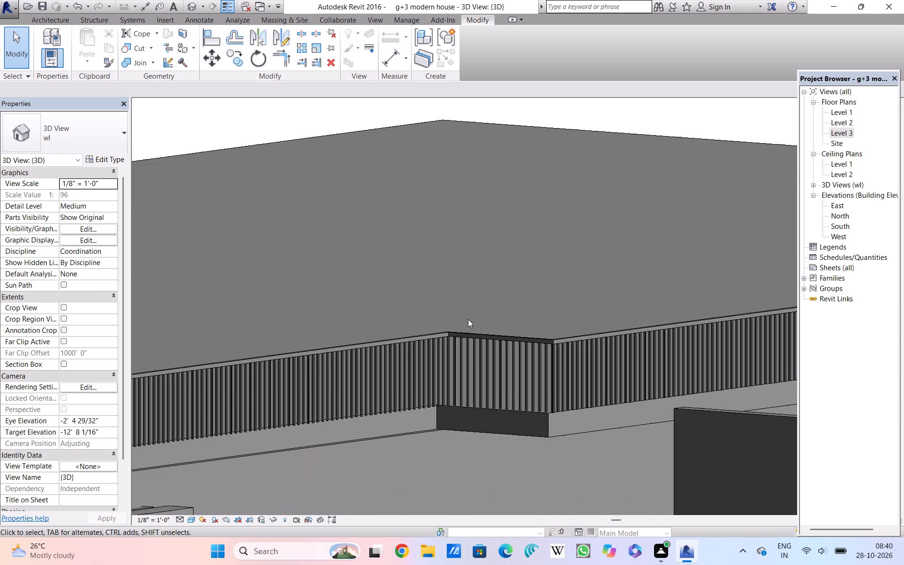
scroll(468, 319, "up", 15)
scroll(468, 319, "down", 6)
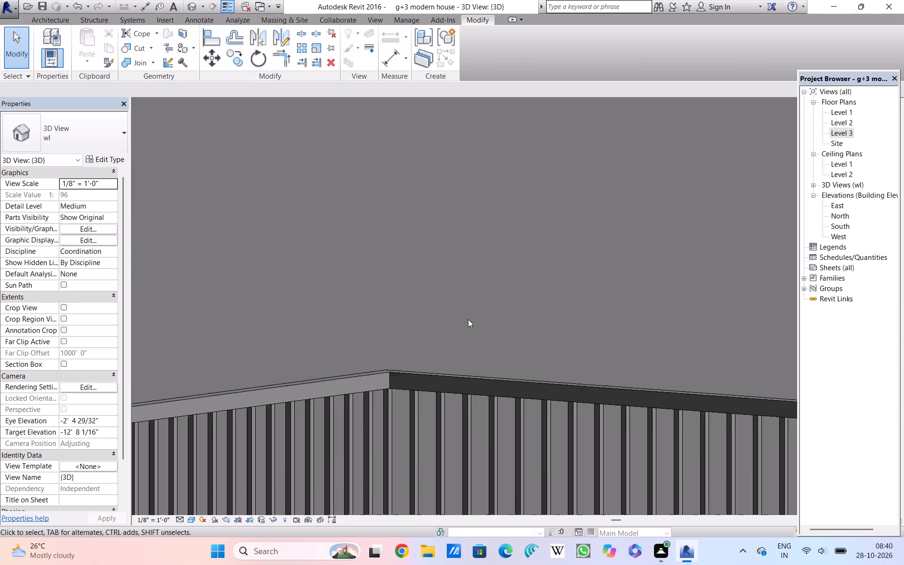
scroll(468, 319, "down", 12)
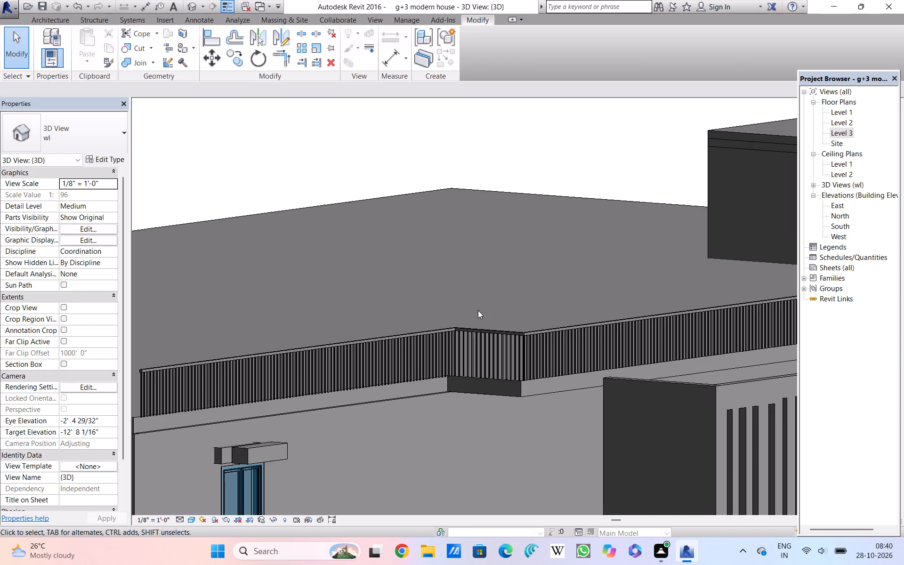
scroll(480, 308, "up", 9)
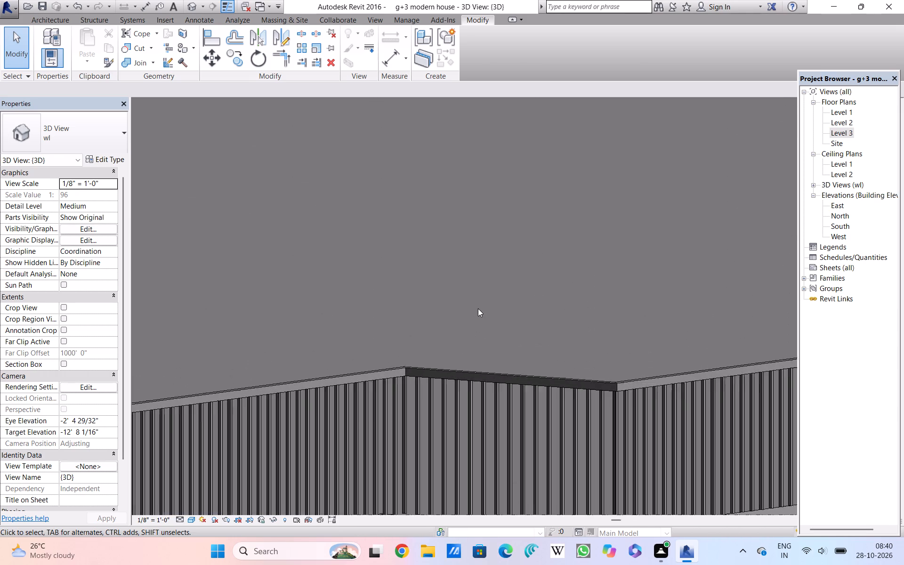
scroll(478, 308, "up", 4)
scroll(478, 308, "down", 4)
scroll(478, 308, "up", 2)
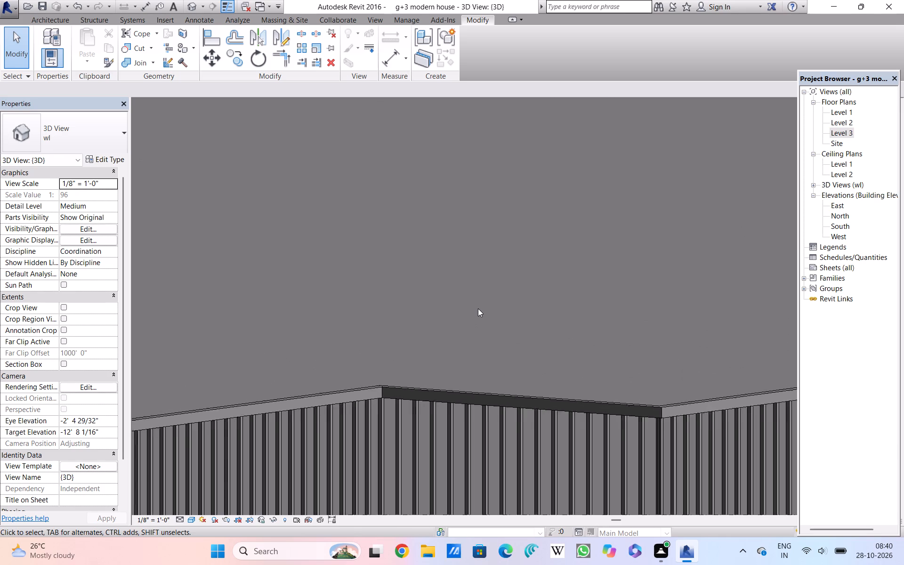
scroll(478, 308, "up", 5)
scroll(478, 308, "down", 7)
Examine the face and top edge of the rectangular handrail along the short run of the roof railing's stepped corner.
scroll(478, 308, "up", 4)
scroll(478, 308, "down", 6)
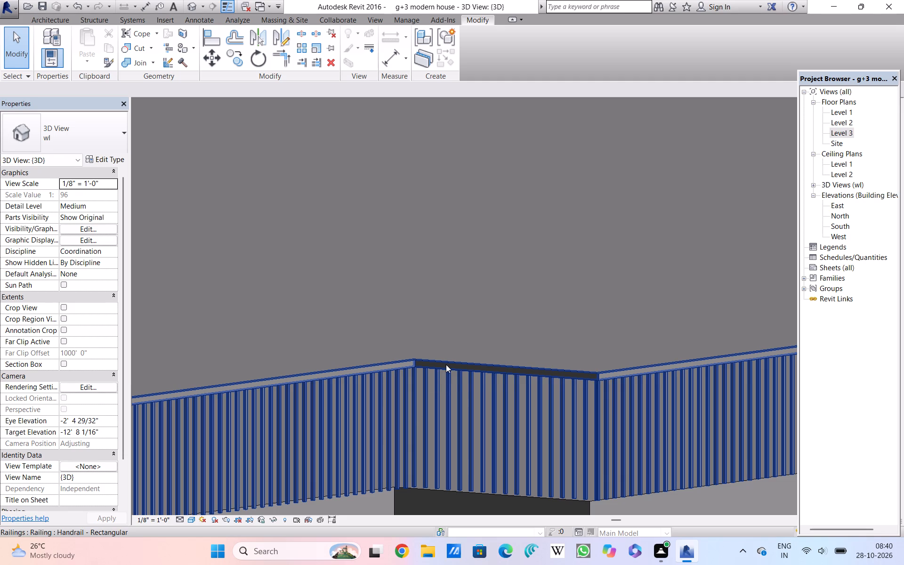
scroll(446, 364, "up", 13)
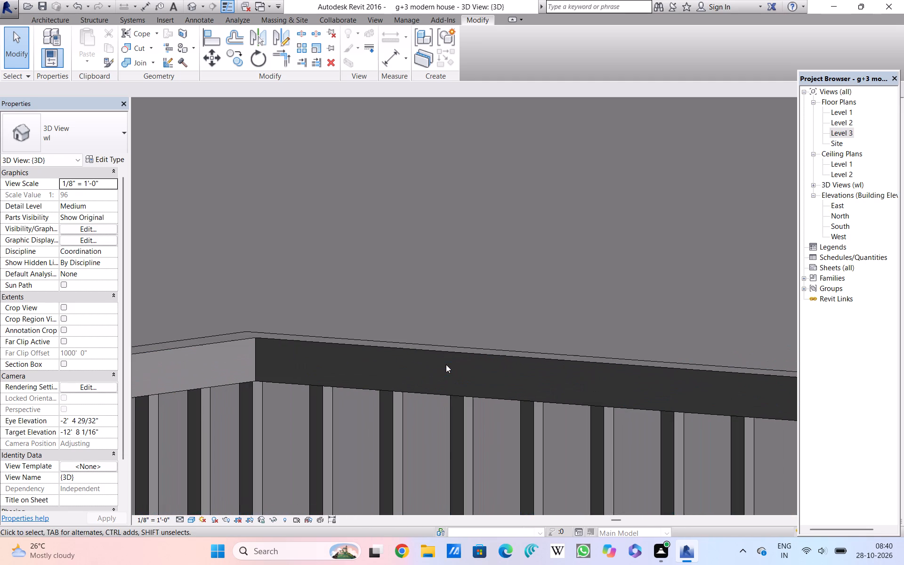
scroll(446, 364, "up", 17)
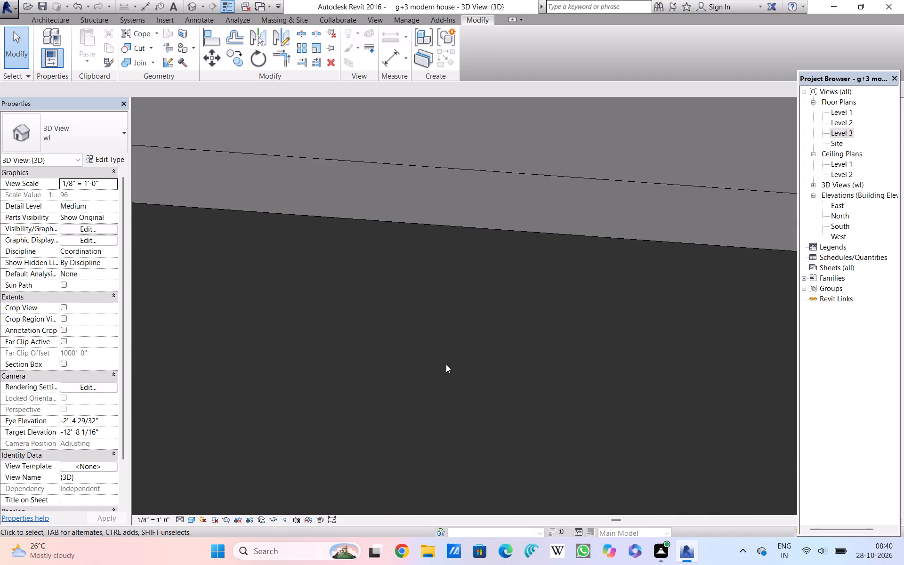
scroll(446, 364, "up", 3)
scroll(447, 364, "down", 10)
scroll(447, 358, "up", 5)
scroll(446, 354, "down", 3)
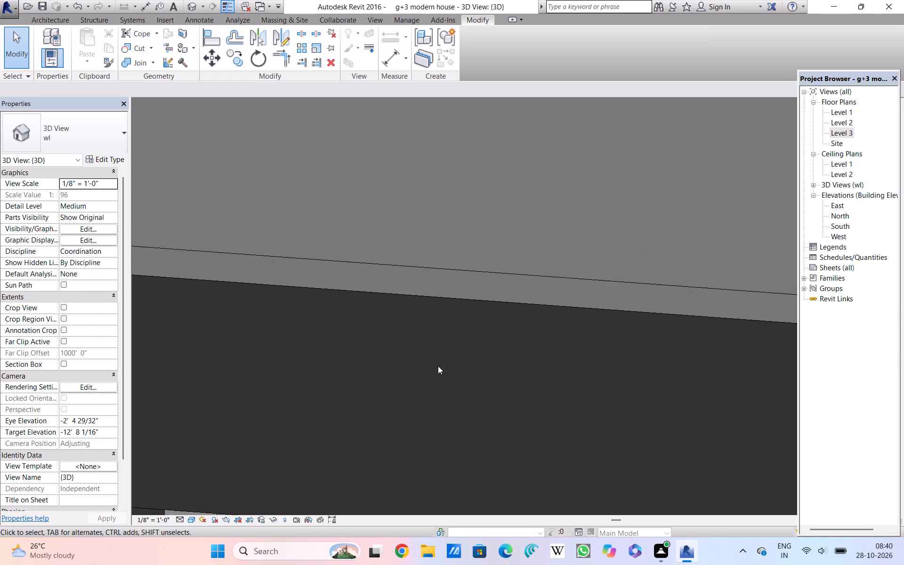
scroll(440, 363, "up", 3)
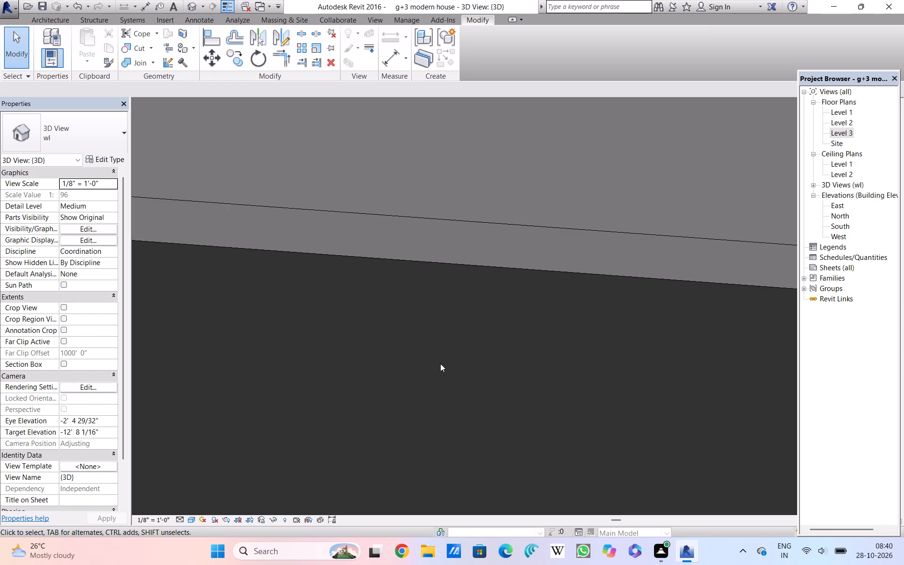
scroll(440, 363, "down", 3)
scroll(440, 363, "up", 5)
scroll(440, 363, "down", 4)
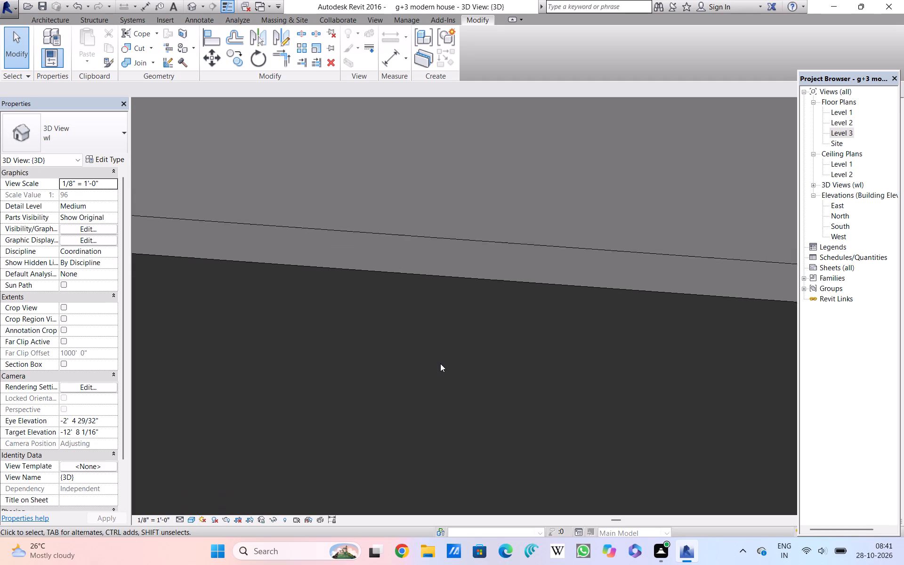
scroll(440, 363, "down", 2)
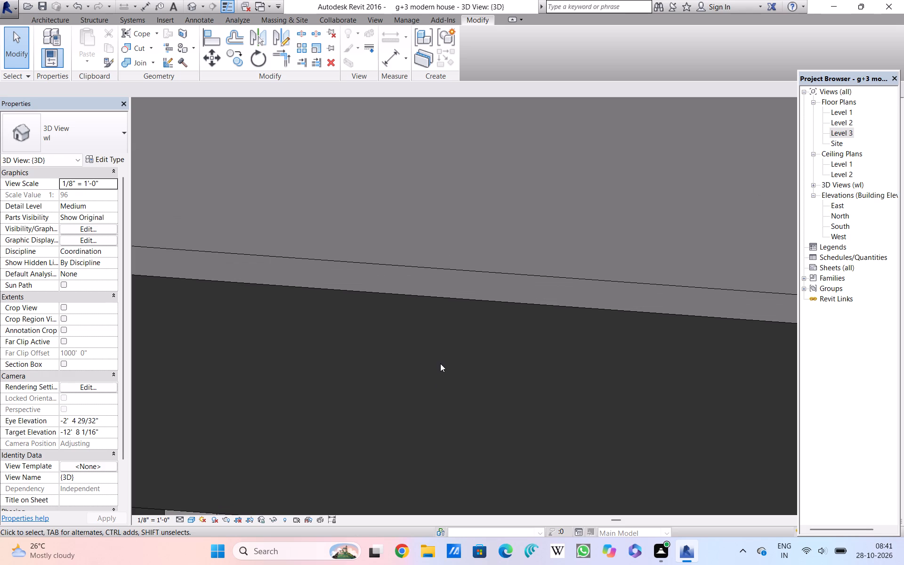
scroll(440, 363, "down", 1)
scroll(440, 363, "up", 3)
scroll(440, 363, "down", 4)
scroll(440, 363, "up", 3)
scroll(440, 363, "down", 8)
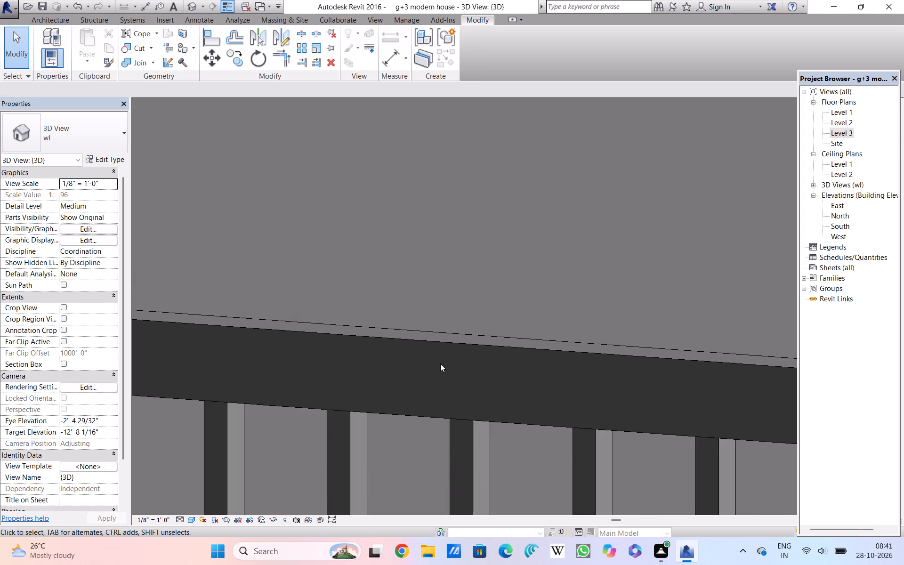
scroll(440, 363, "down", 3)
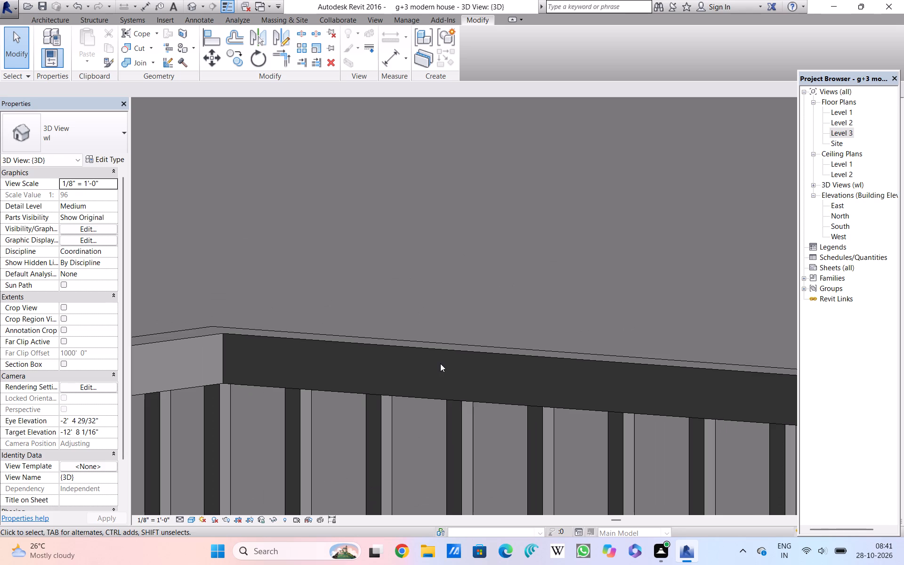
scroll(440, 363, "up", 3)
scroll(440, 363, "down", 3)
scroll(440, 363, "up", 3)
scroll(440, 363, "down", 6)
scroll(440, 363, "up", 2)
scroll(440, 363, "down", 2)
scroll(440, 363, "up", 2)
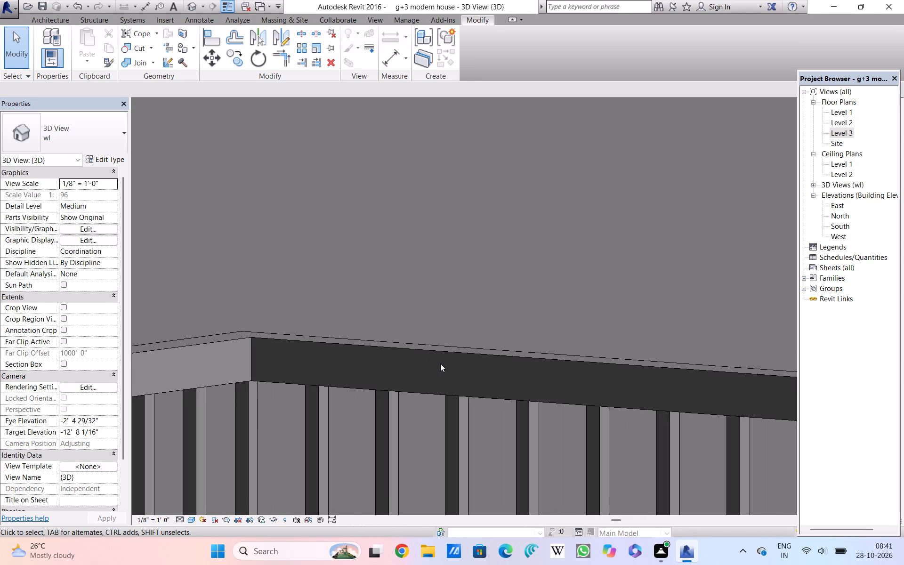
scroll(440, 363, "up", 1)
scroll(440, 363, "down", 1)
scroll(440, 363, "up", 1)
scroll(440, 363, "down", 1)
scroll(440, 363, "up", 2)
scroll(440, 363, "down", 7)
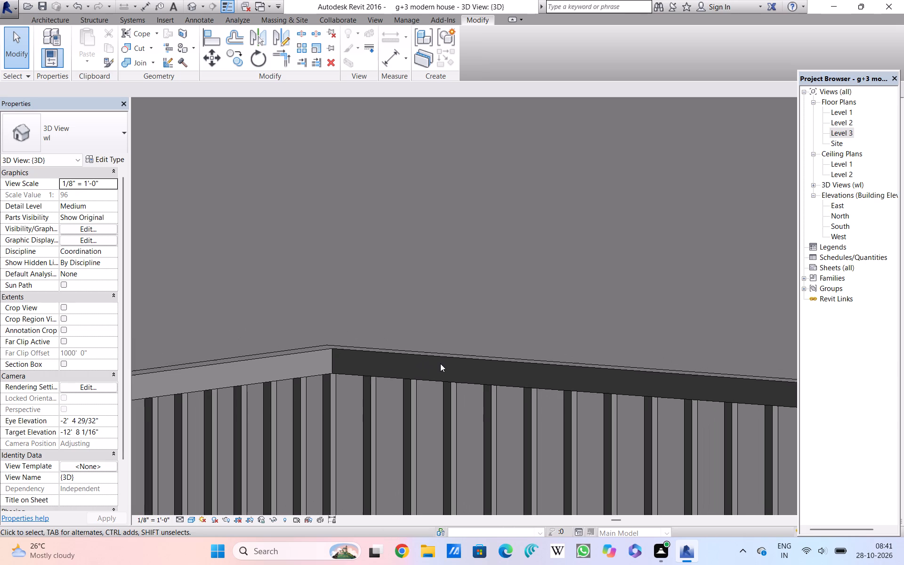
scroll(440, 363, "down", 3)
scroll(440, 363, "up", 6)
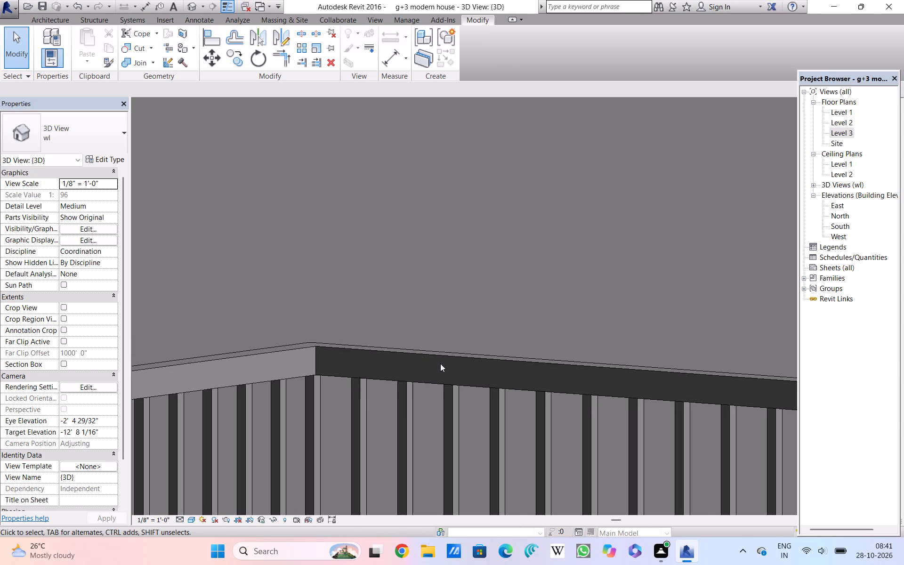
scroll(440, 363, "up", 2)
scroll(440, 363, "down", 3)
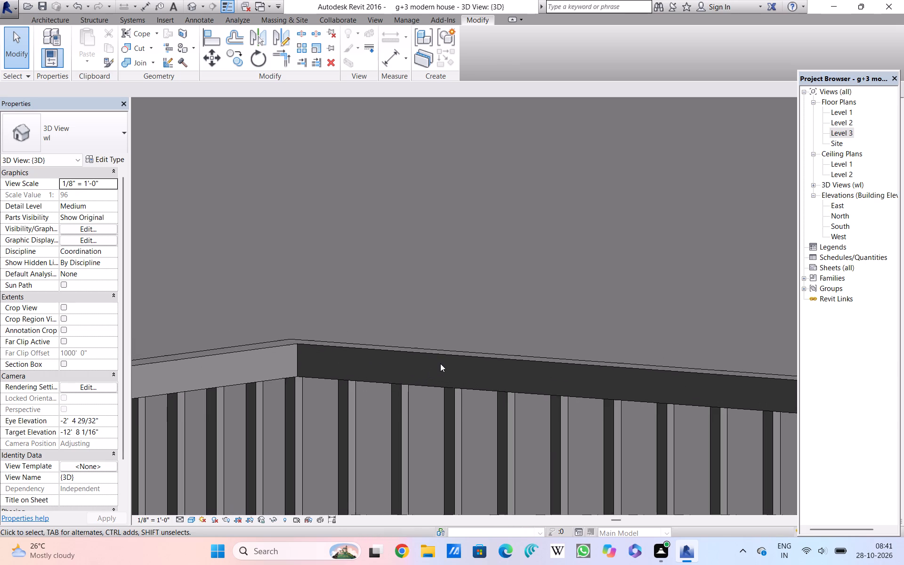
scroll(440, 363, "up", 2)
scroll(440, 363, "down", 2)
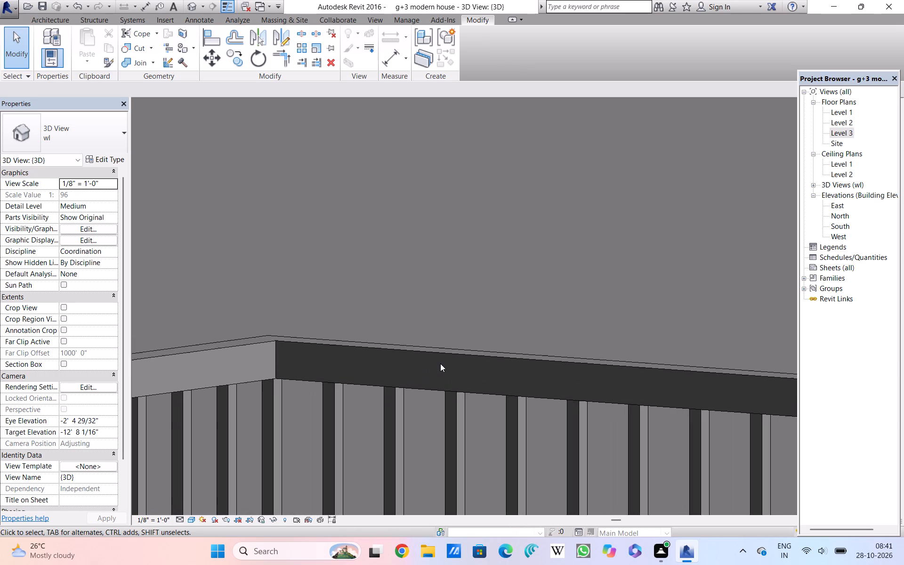
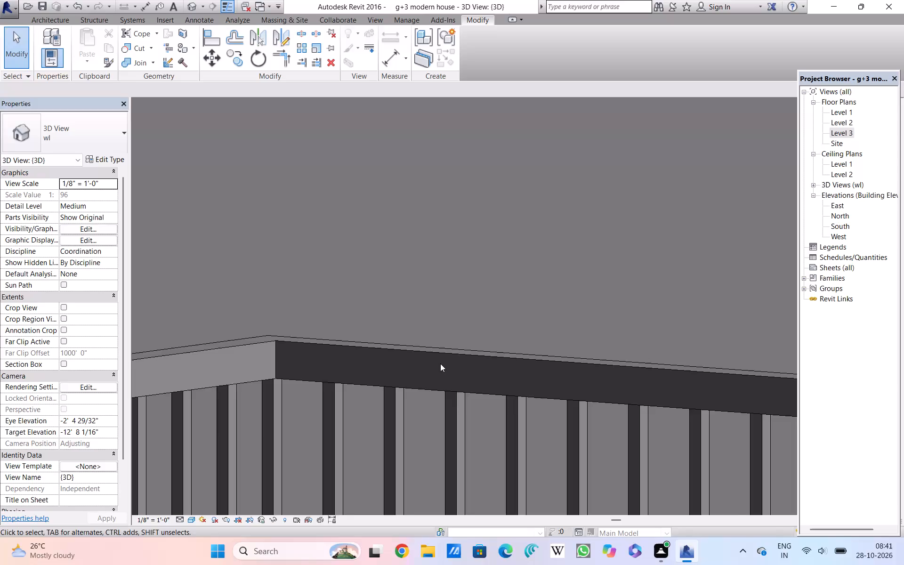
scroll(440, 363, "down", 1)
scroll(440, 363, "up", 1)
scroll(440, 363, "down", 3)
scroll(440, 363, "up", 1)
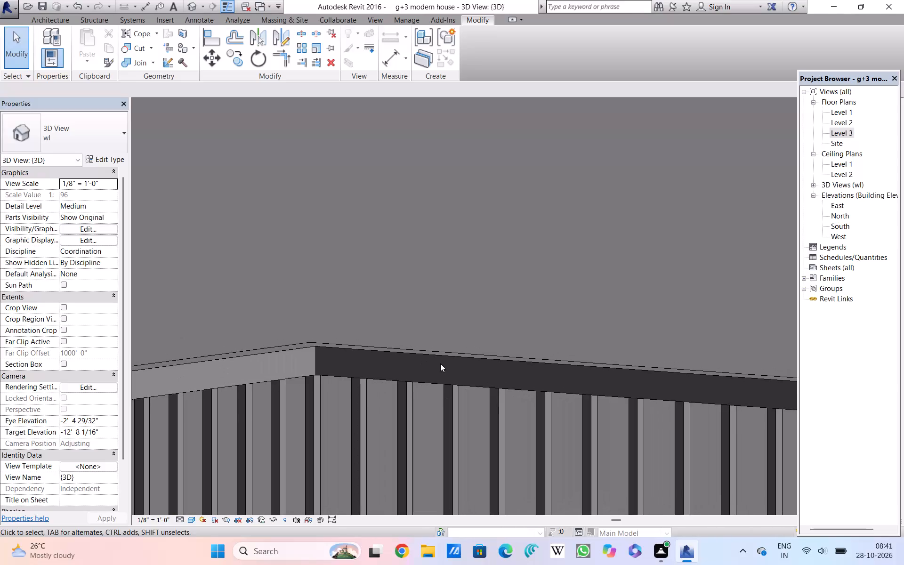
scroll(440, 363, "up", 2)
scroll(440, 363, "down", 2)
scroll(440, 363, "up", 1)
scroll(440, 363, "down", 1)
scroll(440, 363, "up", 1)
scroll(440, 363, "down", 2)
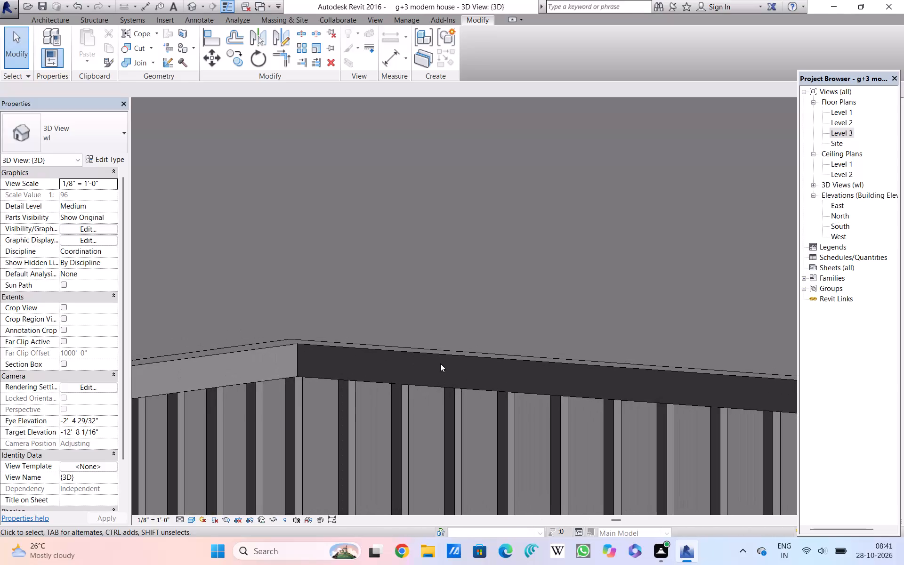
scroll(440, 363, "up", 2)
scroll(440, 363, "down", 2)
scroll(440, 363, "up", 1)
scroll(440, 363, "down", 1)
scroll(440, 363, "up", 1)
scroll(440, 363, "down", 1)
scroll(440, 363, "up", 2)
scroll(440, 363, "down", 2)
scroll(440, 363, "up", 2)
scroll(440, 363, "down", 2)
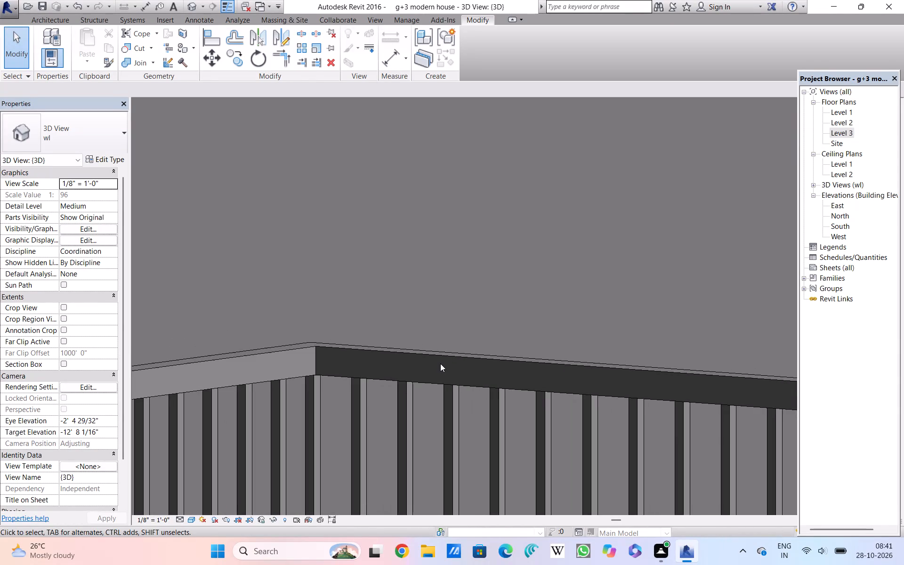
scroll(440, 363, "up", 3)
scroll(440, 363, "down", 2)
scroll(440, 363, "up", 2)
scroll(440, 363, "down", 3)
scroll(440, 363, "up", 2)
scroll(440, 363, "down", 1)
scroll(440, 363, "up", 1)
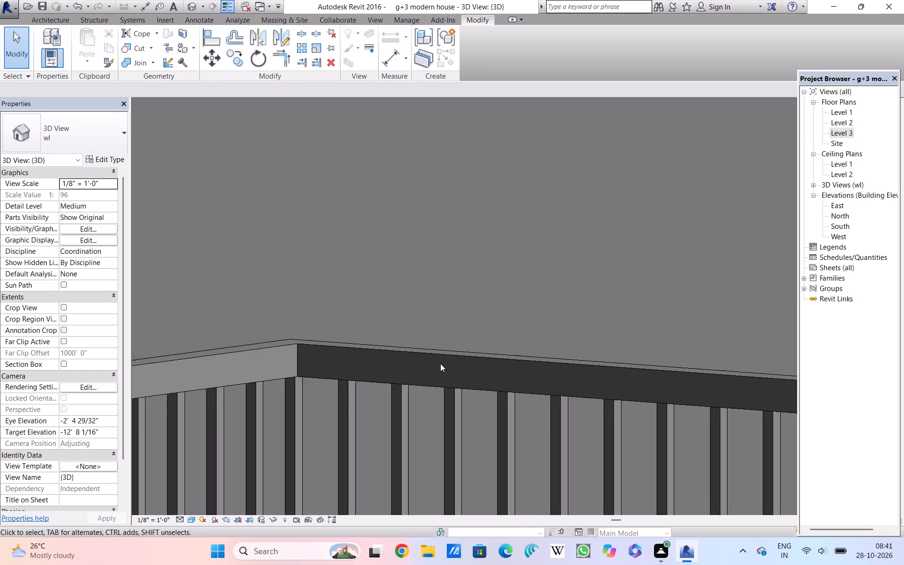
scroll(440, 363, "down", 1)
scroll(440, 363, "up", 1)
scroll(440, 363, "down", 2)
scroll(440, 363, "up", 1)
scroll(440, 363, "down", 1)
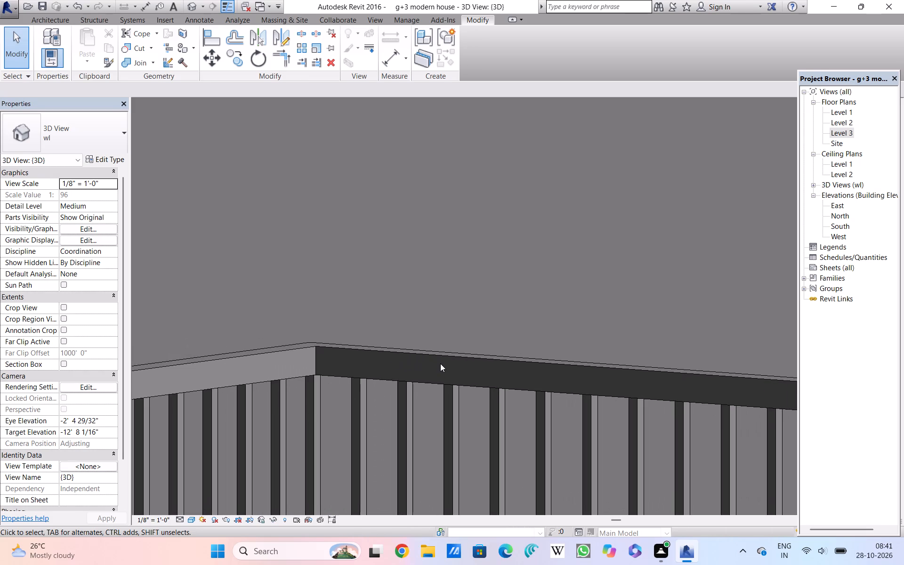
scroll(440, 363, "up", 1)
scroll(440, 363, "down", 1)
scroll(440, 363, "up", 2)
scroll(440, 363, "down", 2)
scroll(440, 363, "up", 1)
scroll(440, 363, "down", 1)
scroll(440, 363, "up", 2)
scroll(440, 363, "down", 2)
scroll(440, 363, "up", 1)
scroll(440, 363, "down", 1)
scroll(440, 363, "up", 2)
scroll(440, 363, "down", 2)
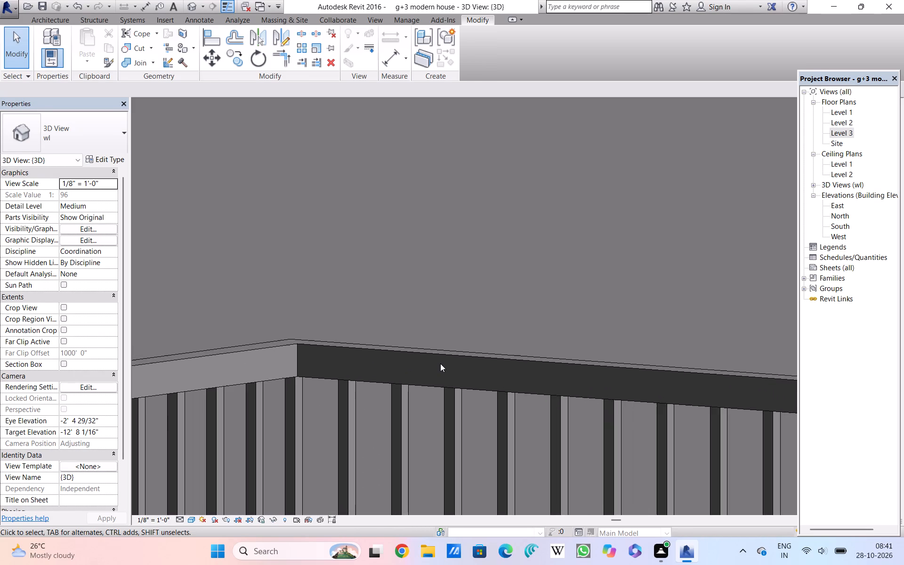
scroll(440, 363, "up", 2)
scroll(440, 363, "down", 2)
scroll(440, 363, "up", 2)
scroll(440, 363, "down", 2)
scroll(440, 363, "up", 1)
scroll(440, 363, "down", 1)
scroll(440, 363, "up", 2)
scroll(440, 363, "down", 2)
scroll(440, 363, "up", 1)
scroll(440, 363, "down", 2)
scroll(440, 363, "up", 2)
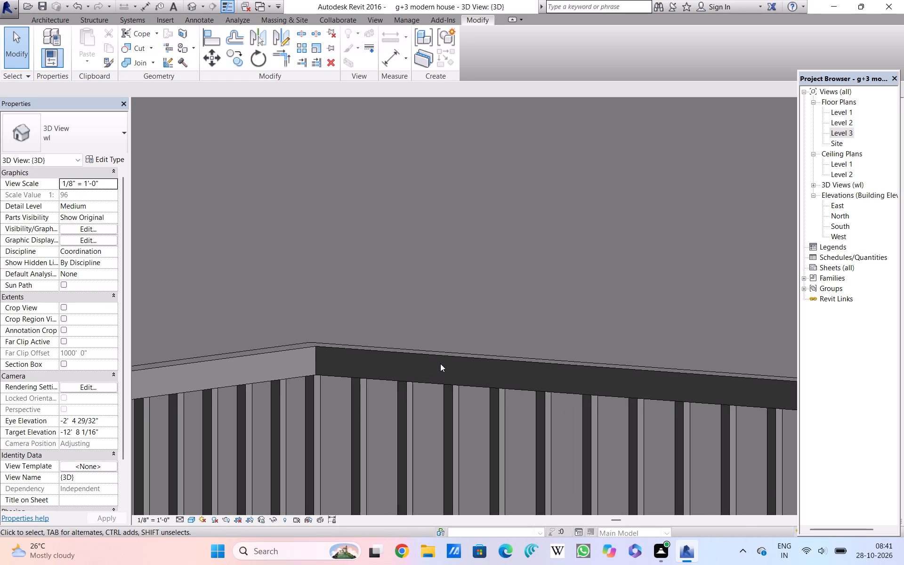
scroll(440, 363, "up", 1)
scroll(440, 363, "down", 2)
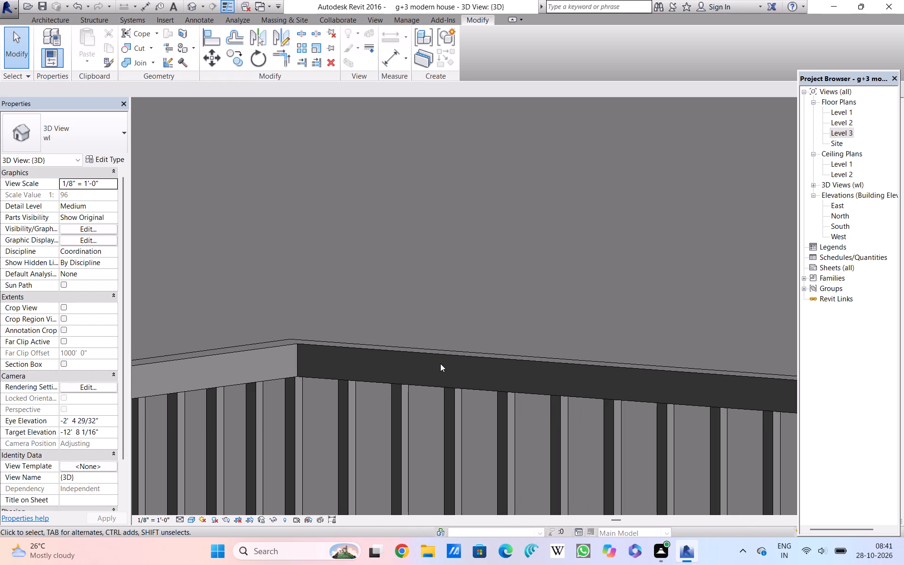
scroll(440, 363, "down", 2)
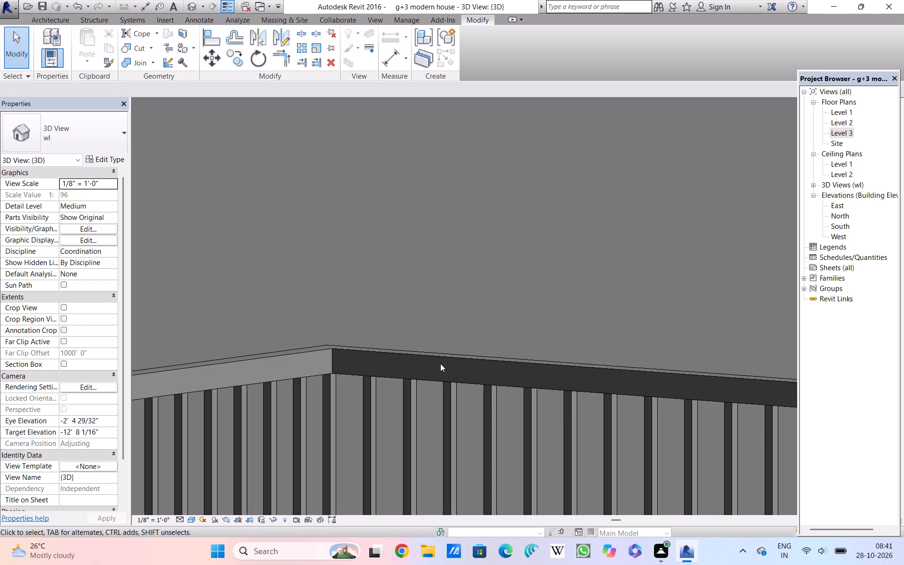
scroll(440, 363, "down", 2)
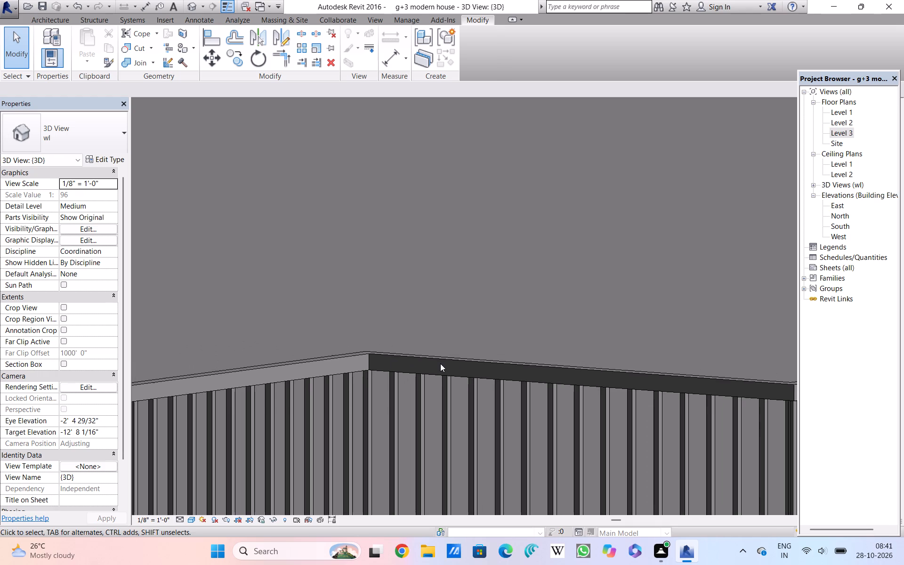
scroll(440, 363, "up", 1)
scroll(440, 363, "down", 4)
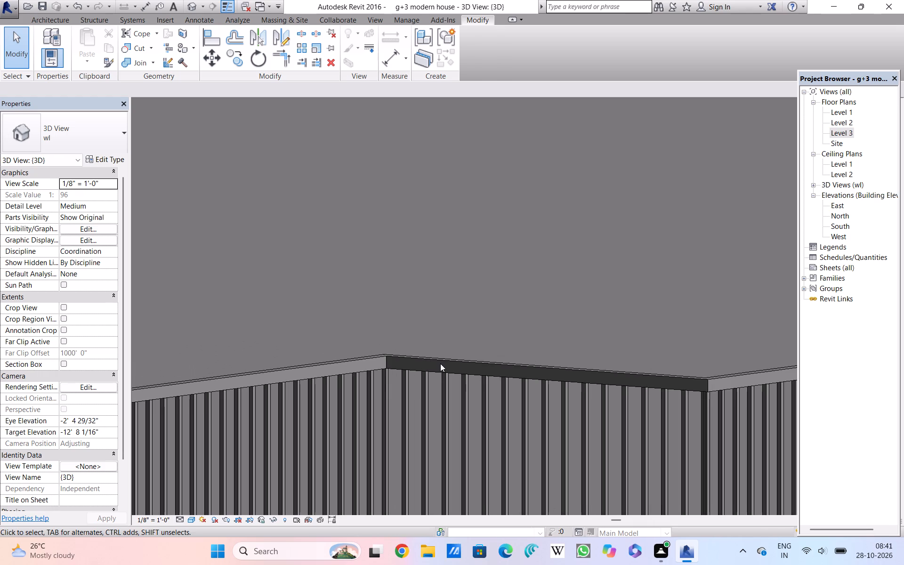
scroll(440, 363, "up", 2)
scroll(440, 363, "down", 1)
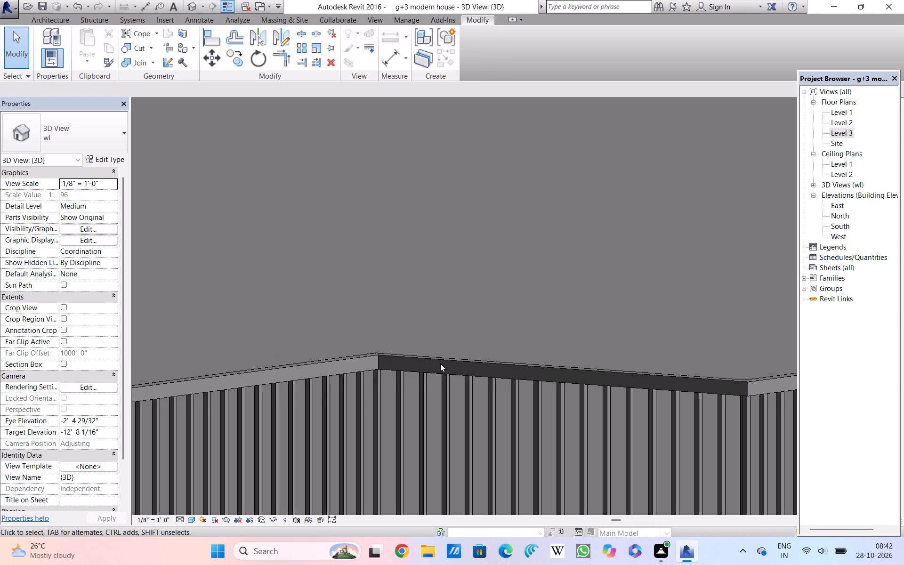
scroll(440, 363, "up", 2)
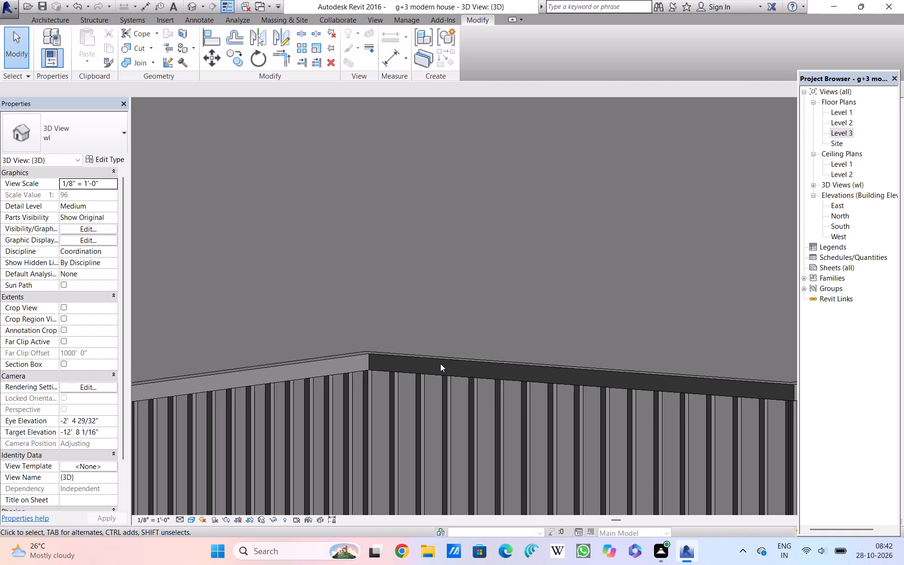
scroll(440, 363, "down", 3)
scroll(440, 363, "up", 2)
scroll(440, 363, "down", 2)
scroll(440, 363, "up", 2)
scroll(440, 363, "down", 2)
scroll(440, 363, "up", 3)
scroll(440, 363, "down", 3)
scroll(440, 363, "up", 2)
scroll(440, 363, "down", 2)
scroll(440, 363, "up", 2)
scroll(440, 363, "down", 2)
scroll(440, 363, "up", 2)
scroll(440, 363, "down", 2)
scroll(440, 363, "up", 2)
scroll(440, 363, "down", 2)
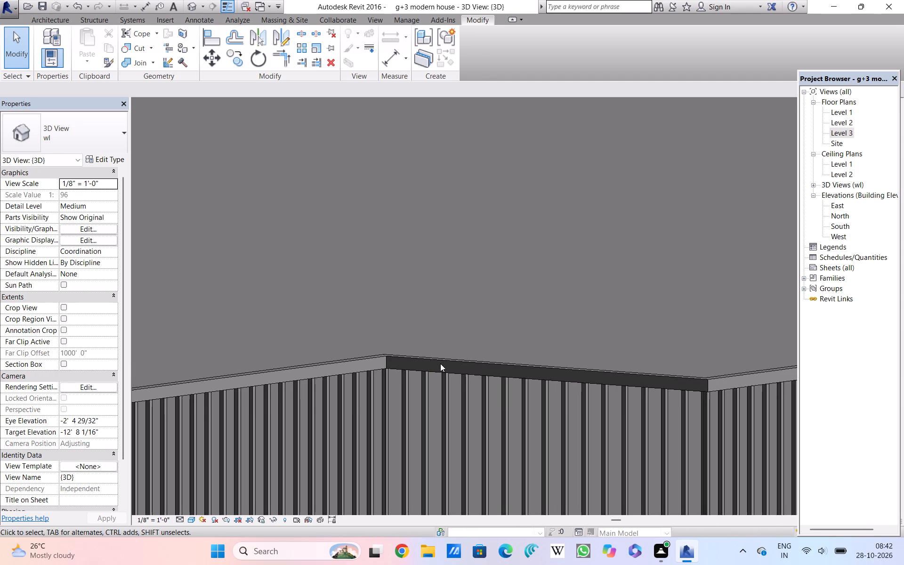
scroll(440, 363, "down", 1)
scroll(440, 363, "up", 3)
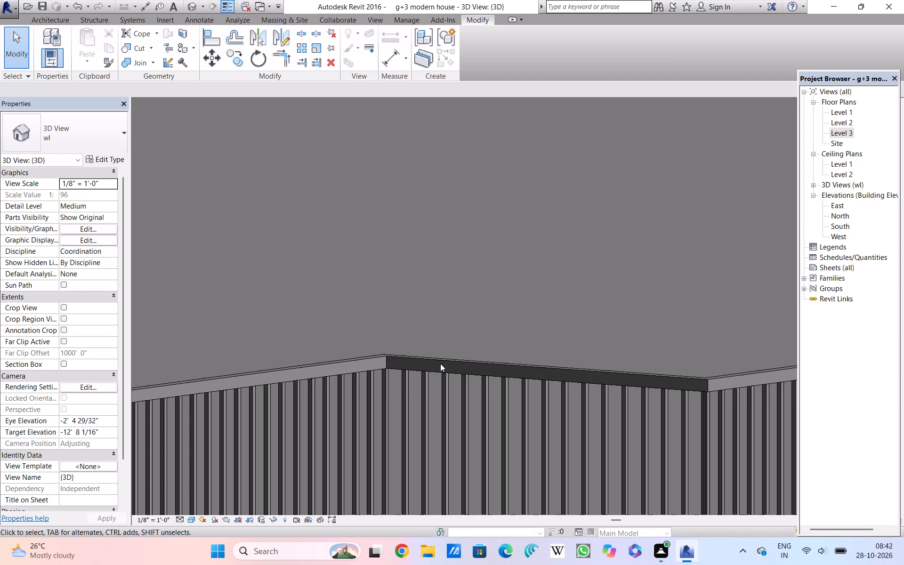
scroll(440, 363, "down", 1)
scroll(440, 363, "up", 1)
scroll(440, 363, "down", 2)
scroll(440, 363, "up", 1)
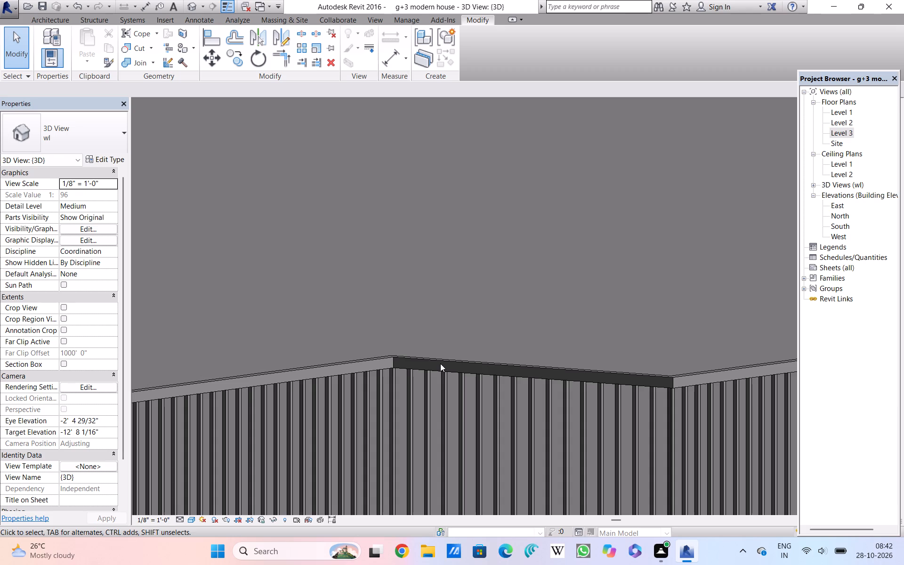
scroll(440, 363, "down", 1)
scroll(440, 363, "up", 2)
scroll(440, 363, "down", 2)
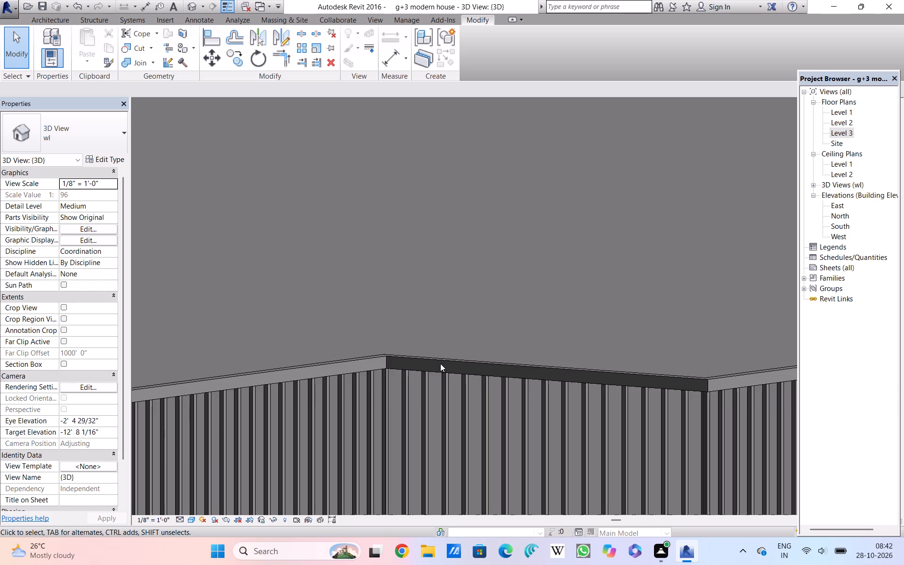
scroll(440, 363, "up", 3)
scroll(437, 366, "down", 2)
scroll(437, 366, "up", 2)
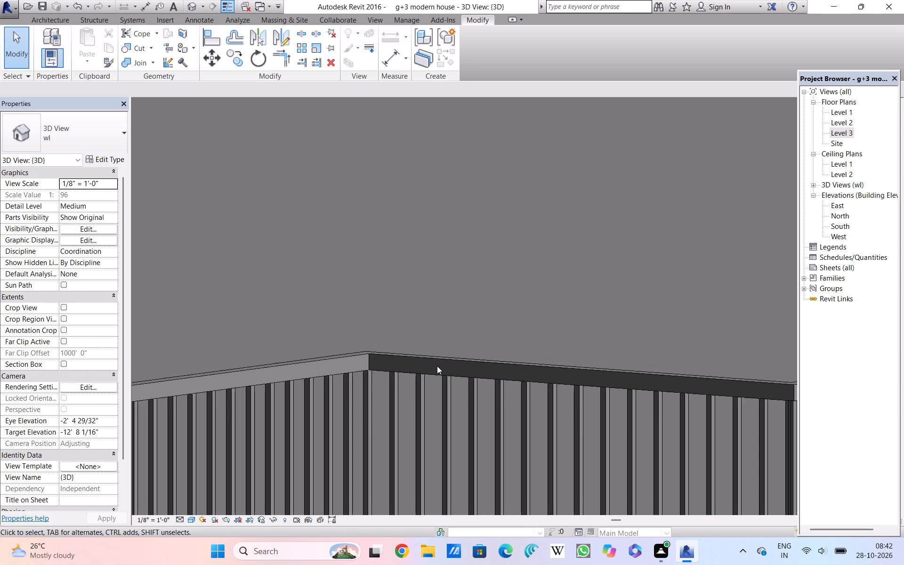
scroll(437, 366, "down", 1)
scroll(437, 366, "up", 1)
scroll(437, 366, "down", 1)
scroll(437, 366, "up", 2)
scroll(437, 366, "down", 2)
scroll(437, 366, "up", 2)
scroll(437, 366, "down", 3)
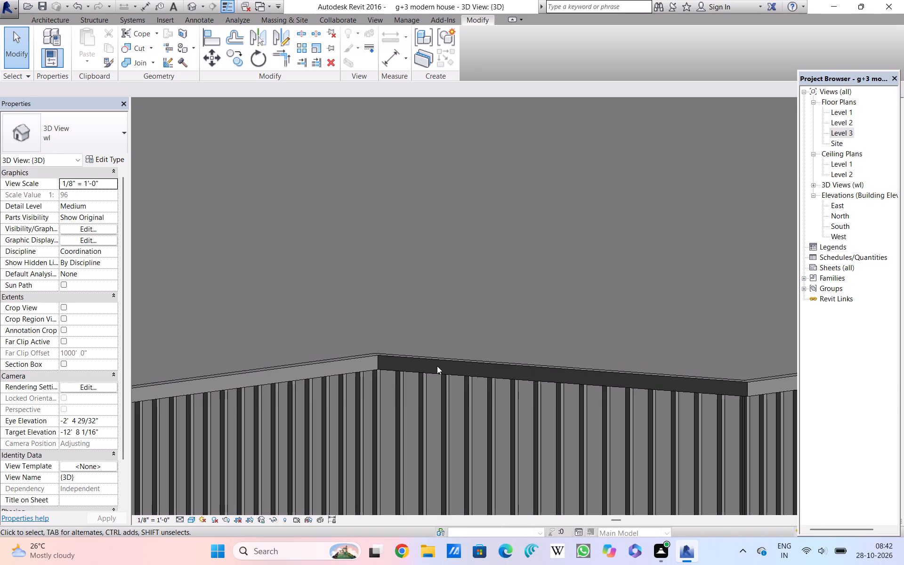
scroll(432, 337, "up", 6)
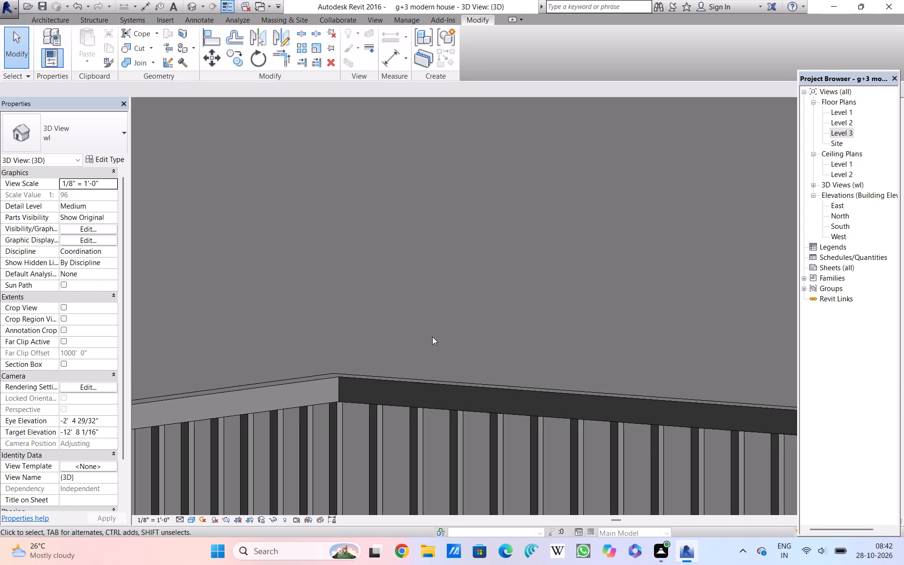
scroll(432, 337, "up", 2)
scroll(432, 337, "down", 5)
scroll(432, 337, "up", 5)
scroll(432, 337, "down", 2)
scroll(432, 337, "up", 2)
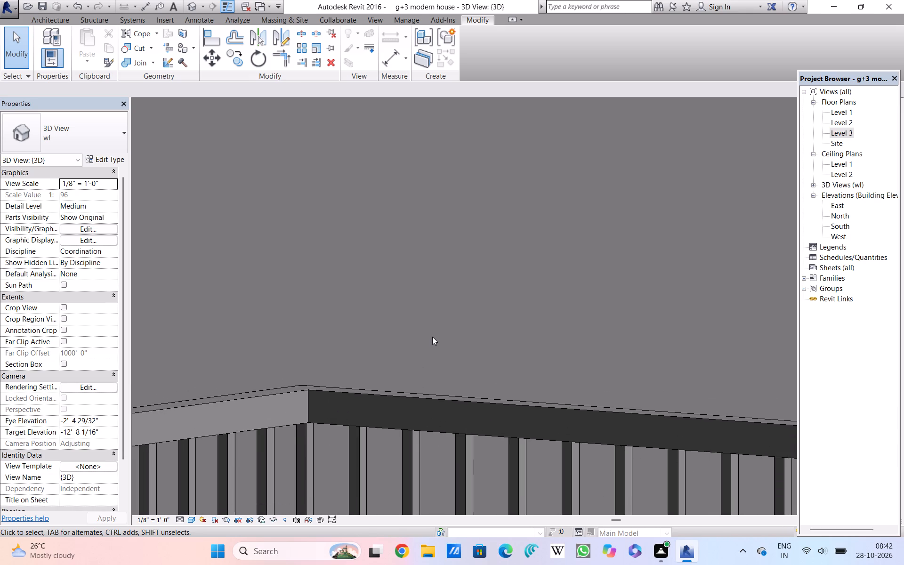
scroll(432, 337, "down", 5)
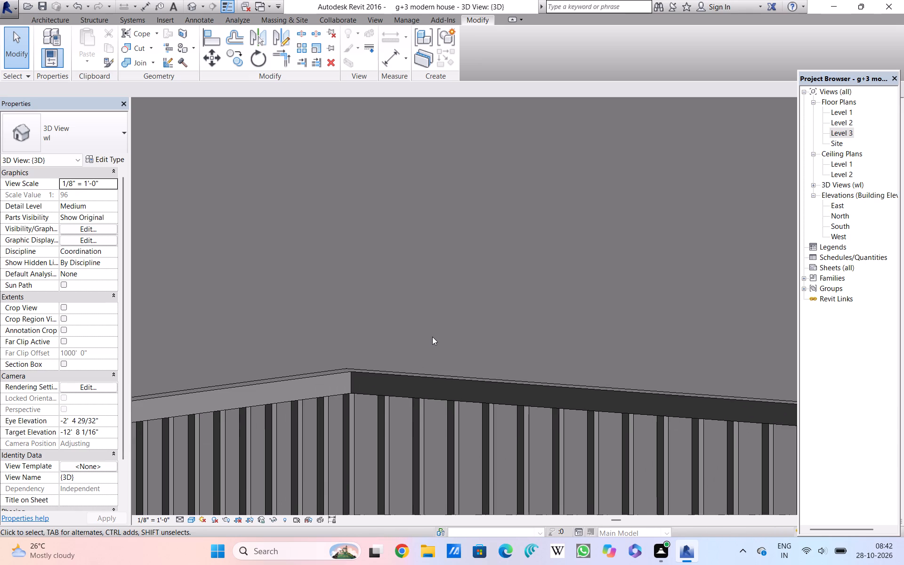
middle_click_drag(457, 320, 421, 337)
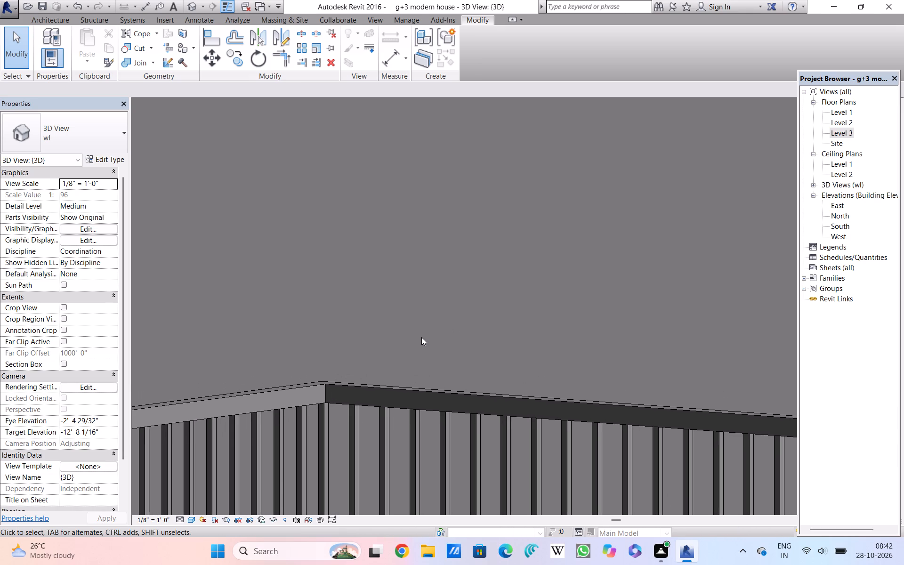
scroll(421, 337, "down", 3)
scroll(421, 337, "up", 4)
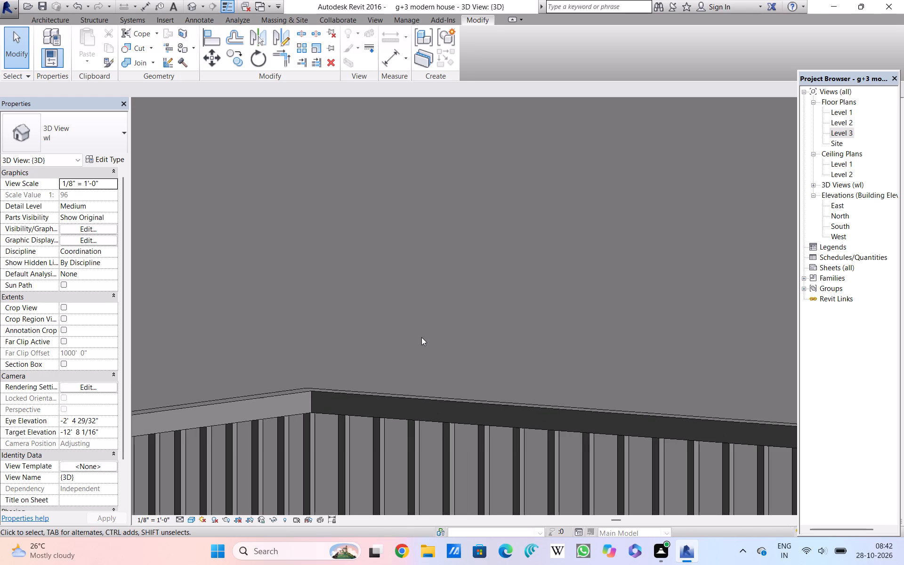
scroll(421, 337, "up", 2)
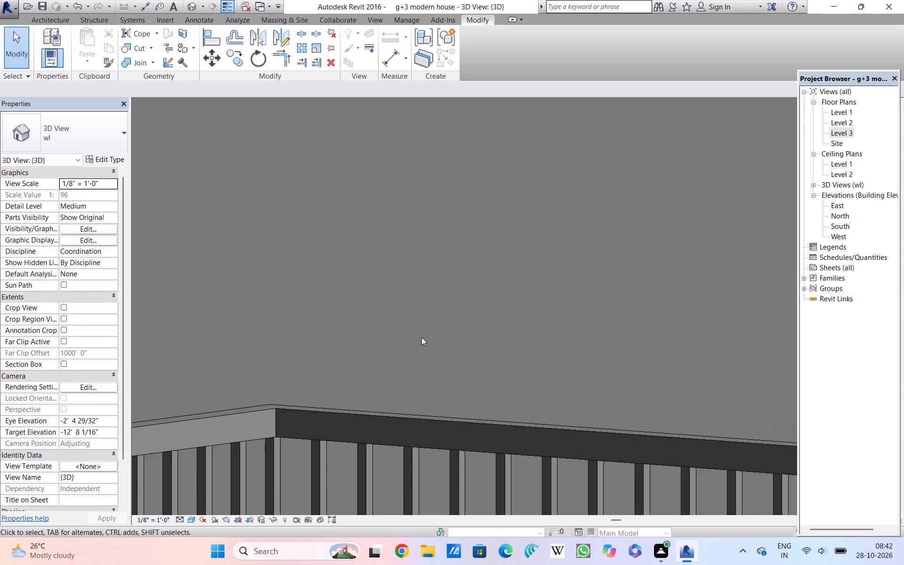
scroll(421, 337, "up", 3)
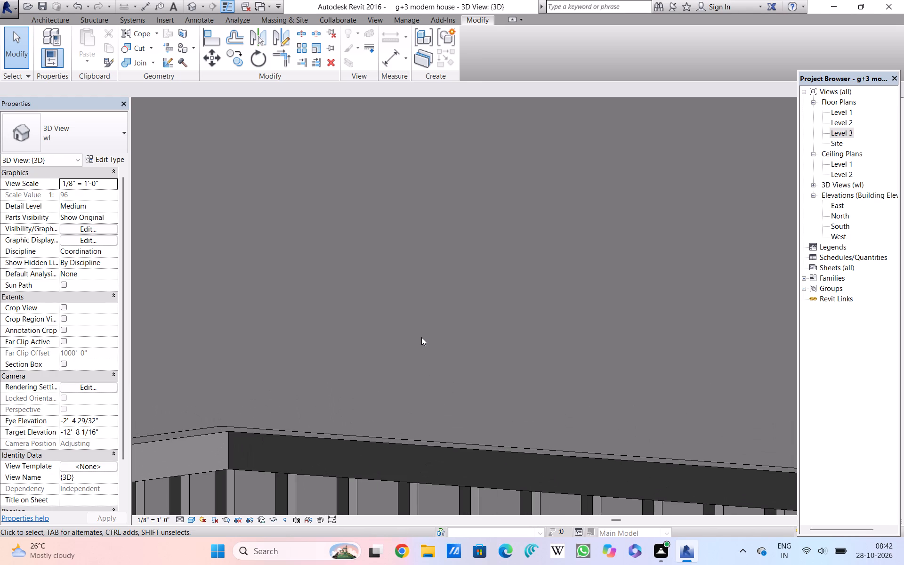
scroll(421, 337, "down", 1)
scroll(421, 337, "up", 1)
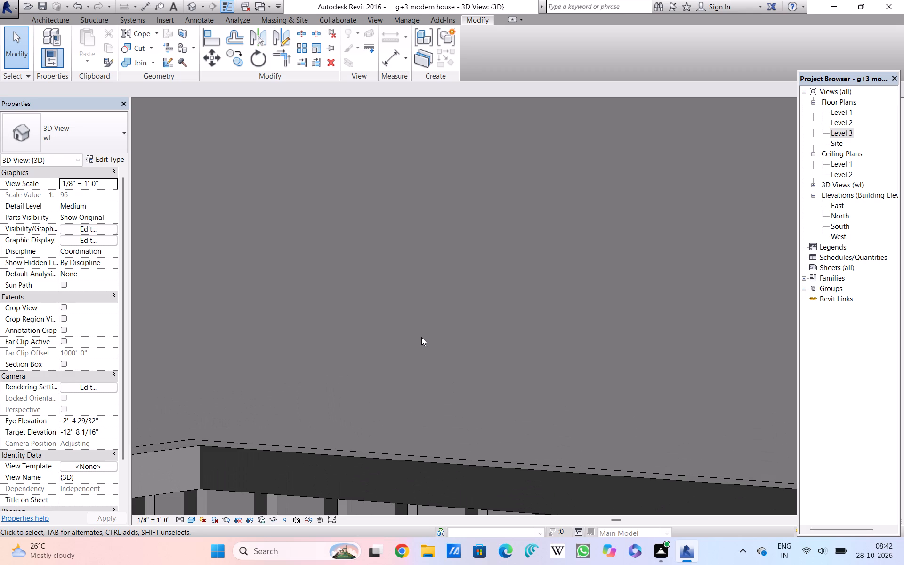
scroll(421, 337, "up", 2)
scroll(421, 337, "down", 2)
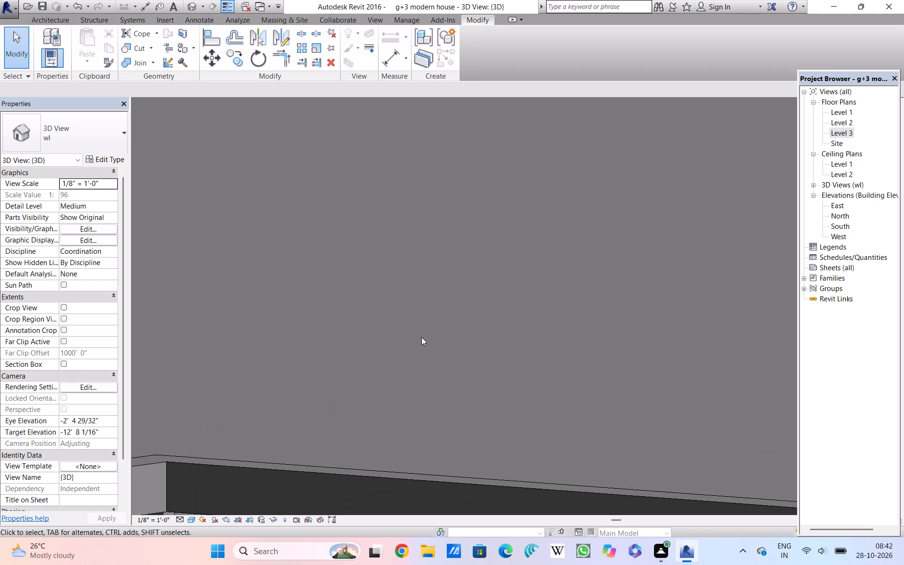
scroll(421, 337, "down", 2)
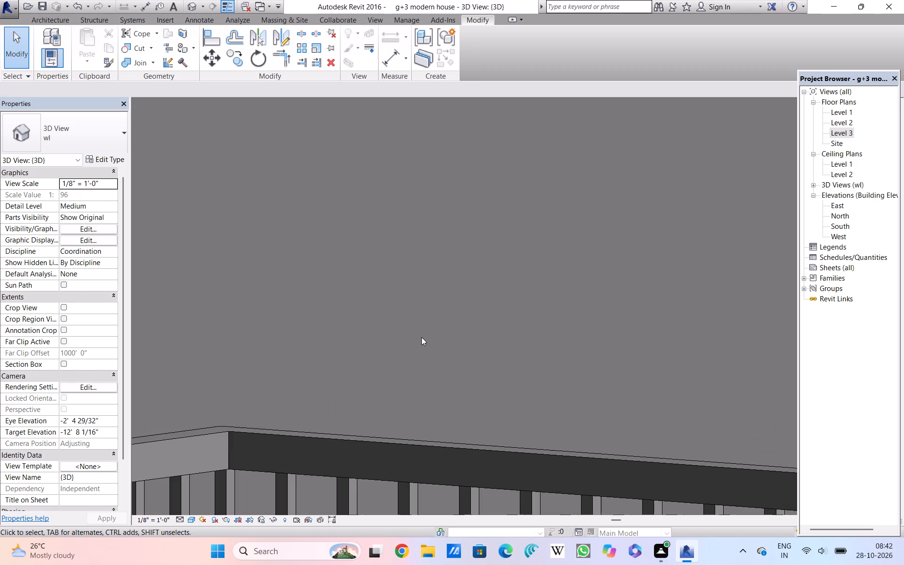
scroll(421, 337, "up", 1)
Examine the roof railing's stepped corner, from the handrail joint along the short run of balusters to the adjoining corner.
scroll(421, 337, "up", 1)
scroll(421, 337, "down", 2)
scroll(421, 337, "up", 1)
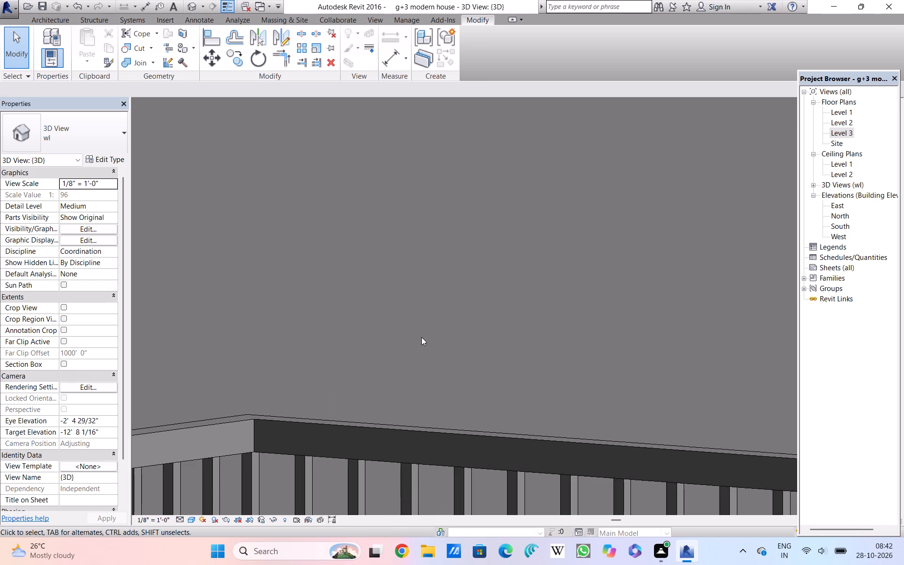
scroll(421, 337, "up", 1)
scroll(421, 337, "down", 4)
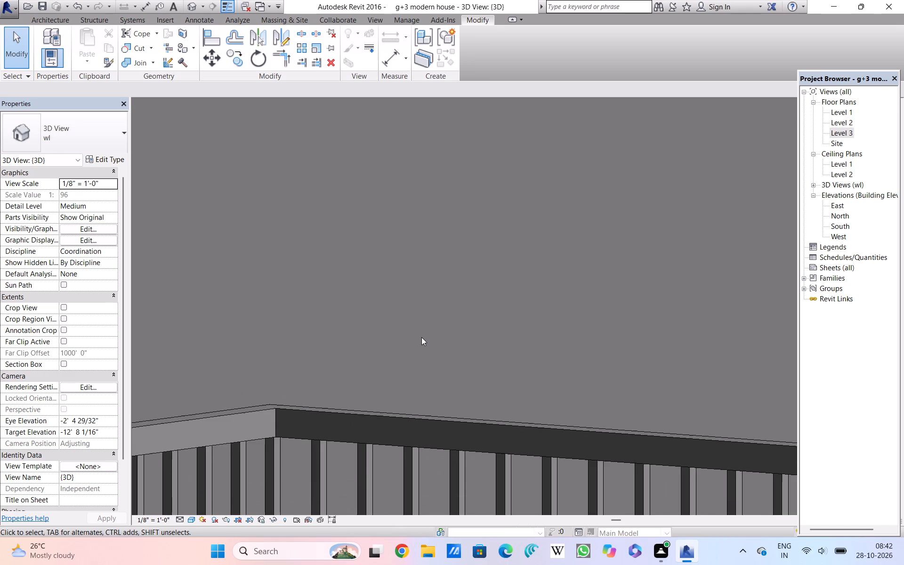
scroll(421, 337, "down", 1)
scroll(421, 337, "up", 3)
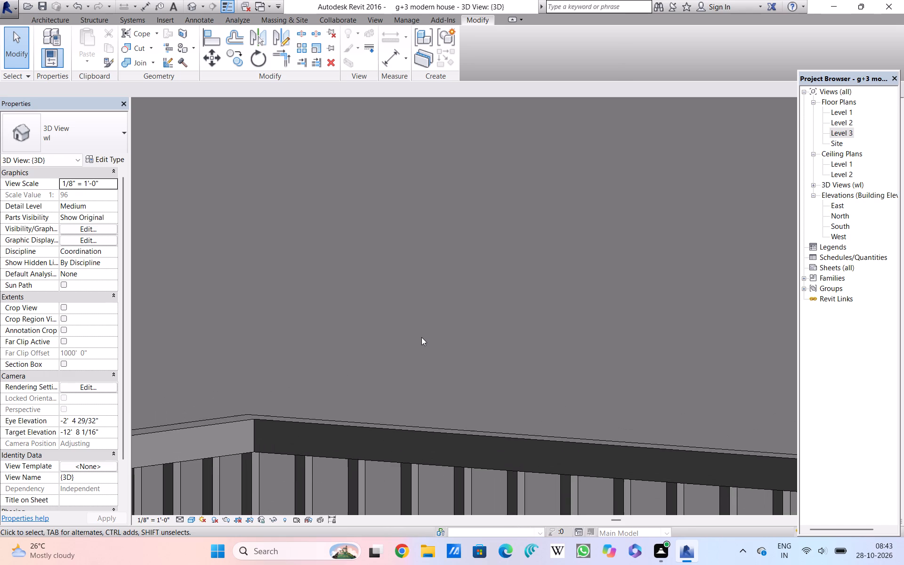
scroll(421, 337, "up", 3)
scroll(421, 337, "down", 6)
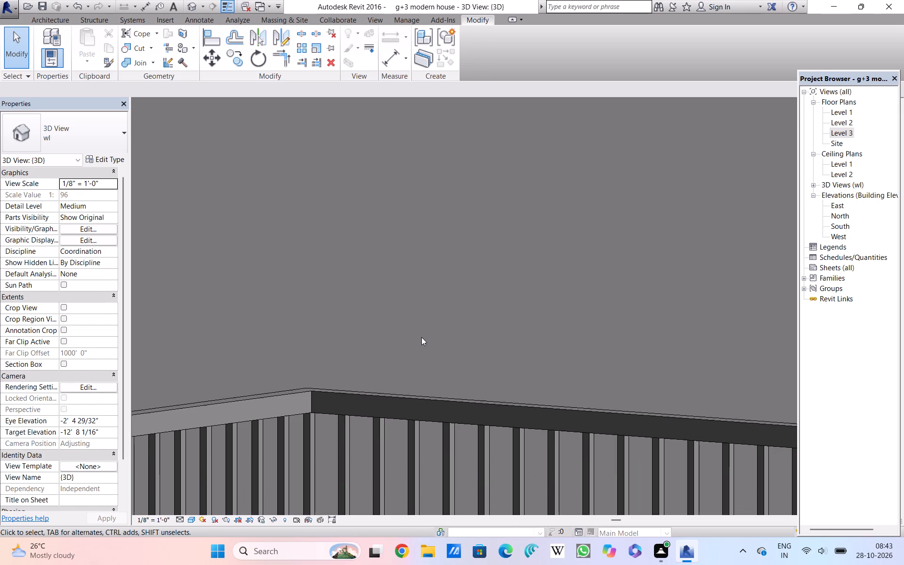
scroll(421, 337, "down", 3)
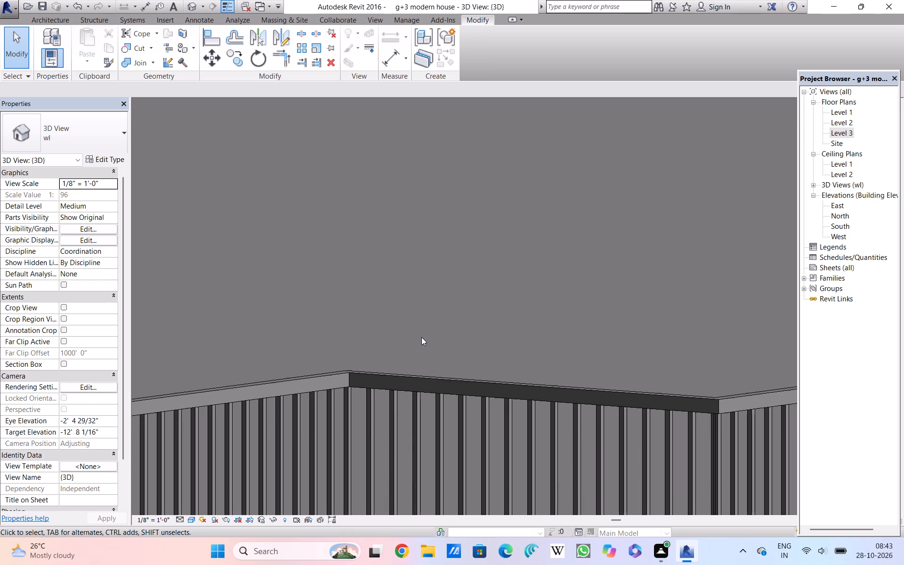
scroll(421, 337, "up", 9)
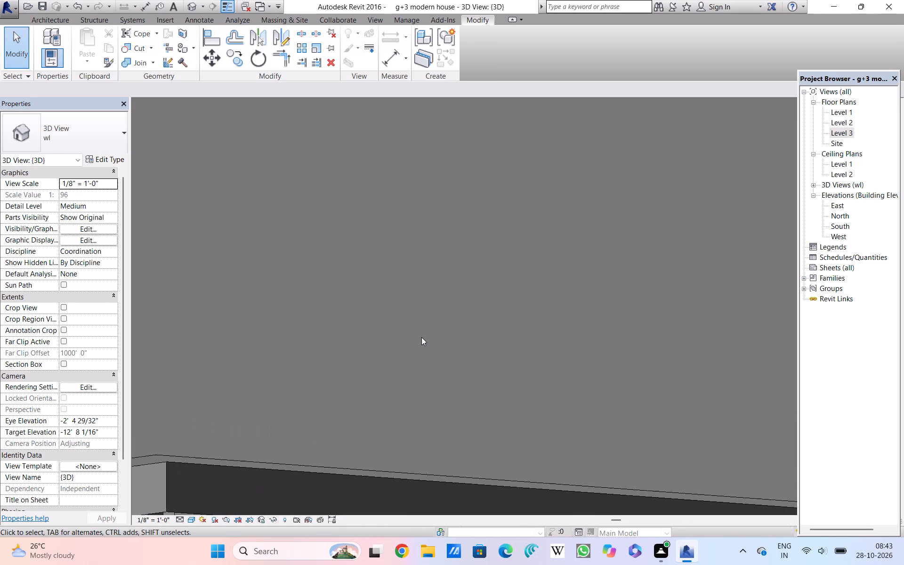
middle_click_drag(421, 337, 493, 250)
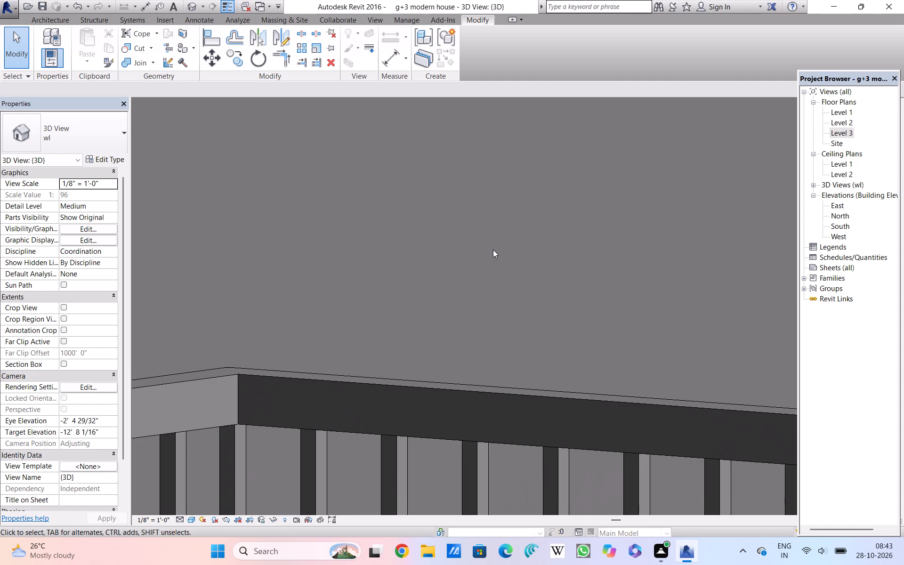
scroll(493, 250, "down", 4)
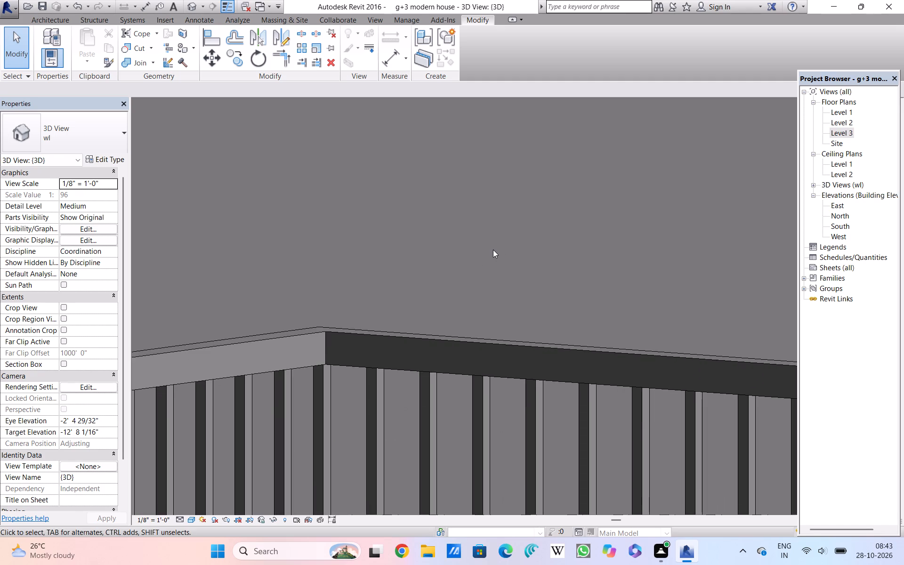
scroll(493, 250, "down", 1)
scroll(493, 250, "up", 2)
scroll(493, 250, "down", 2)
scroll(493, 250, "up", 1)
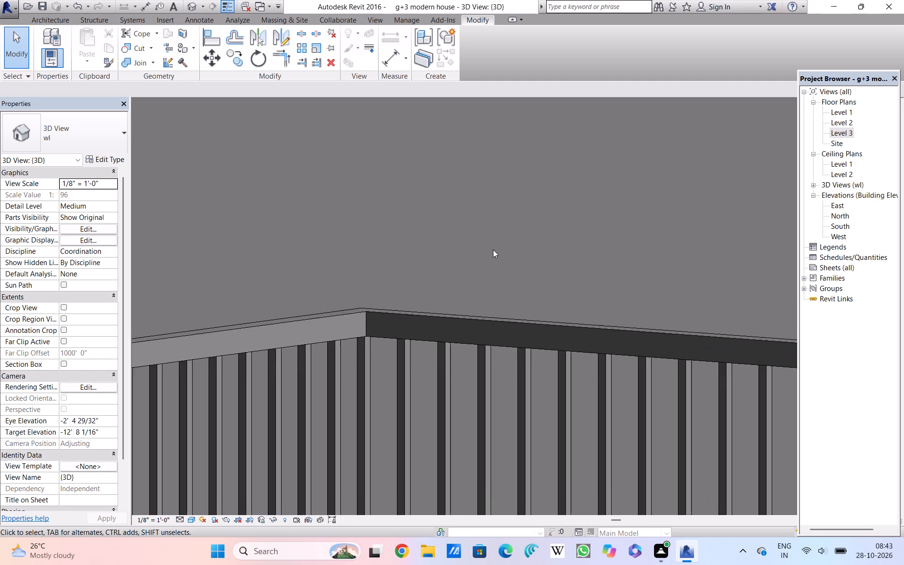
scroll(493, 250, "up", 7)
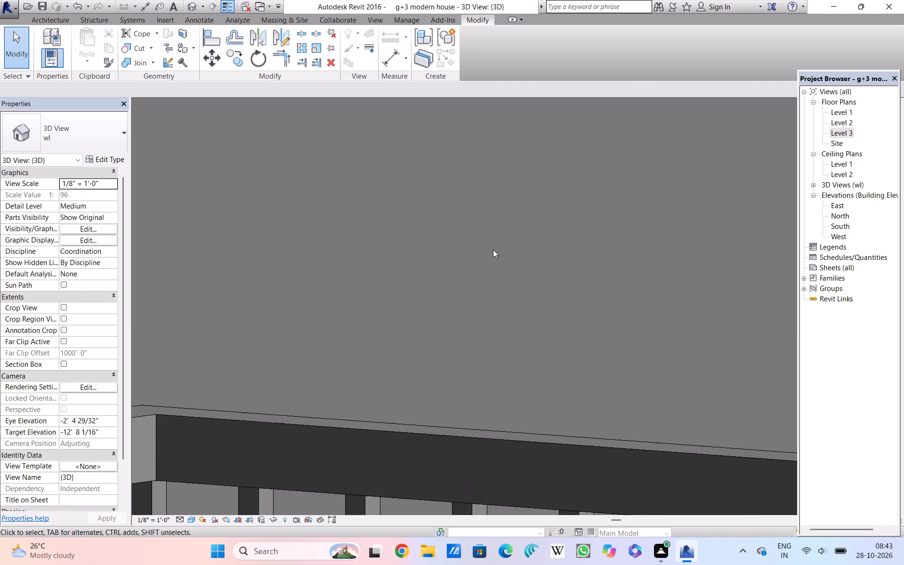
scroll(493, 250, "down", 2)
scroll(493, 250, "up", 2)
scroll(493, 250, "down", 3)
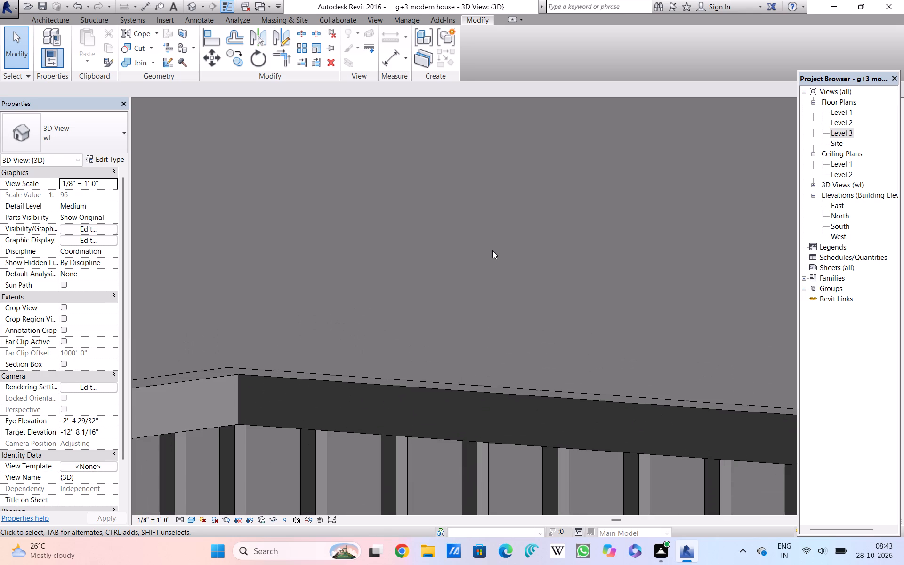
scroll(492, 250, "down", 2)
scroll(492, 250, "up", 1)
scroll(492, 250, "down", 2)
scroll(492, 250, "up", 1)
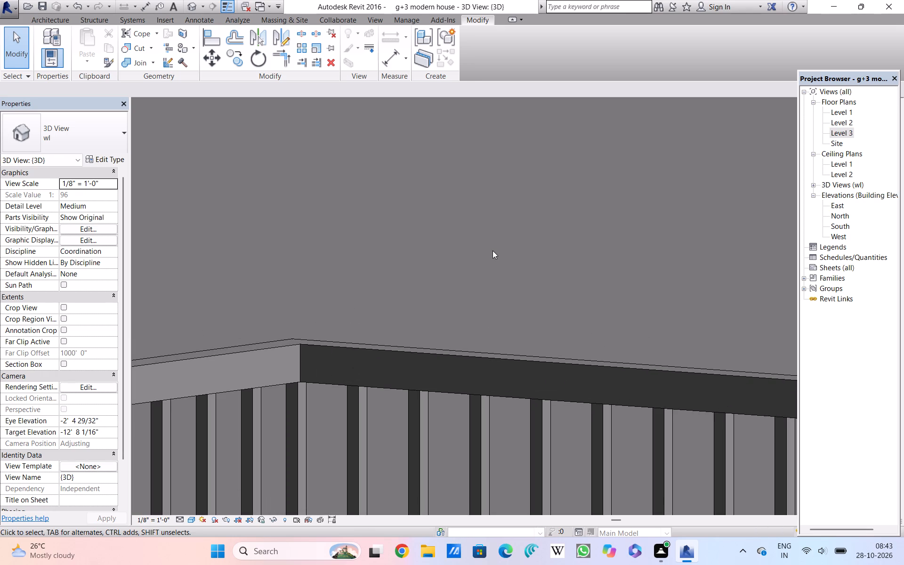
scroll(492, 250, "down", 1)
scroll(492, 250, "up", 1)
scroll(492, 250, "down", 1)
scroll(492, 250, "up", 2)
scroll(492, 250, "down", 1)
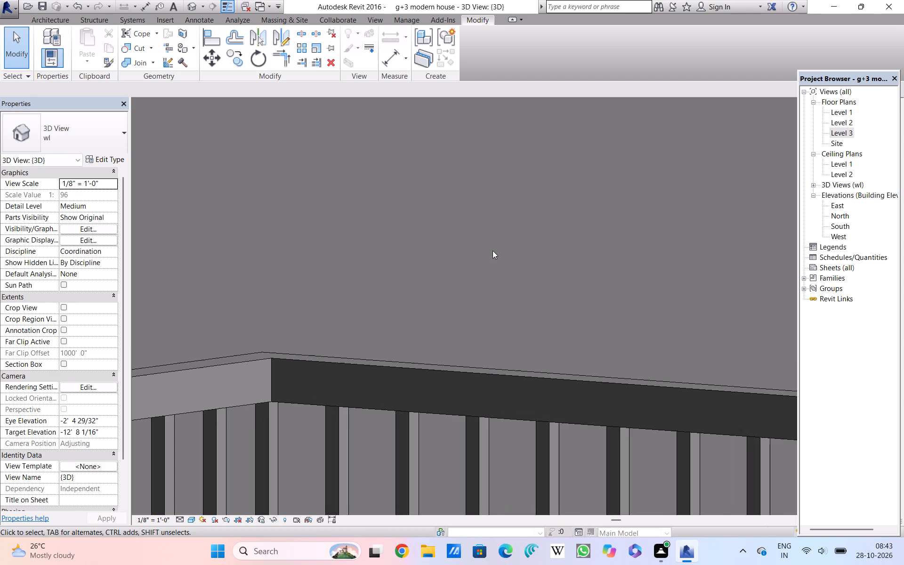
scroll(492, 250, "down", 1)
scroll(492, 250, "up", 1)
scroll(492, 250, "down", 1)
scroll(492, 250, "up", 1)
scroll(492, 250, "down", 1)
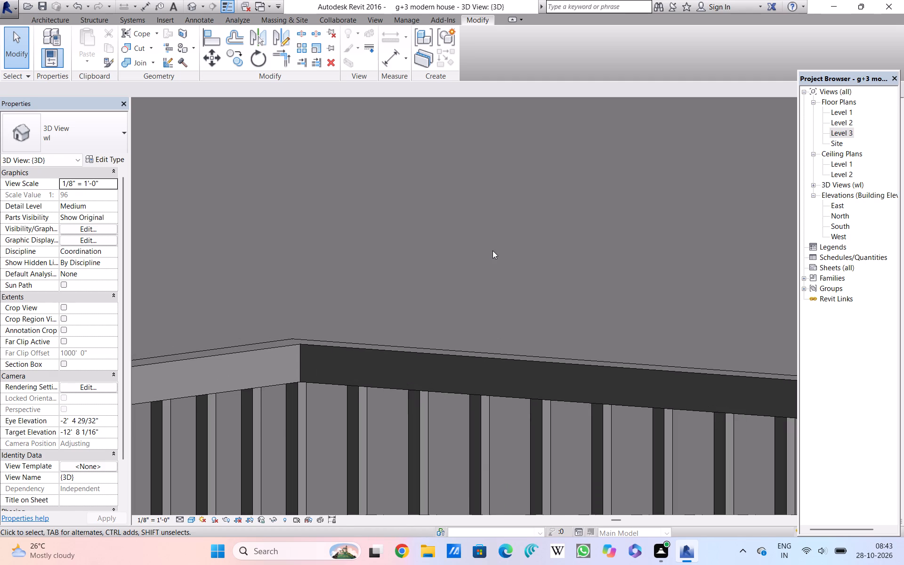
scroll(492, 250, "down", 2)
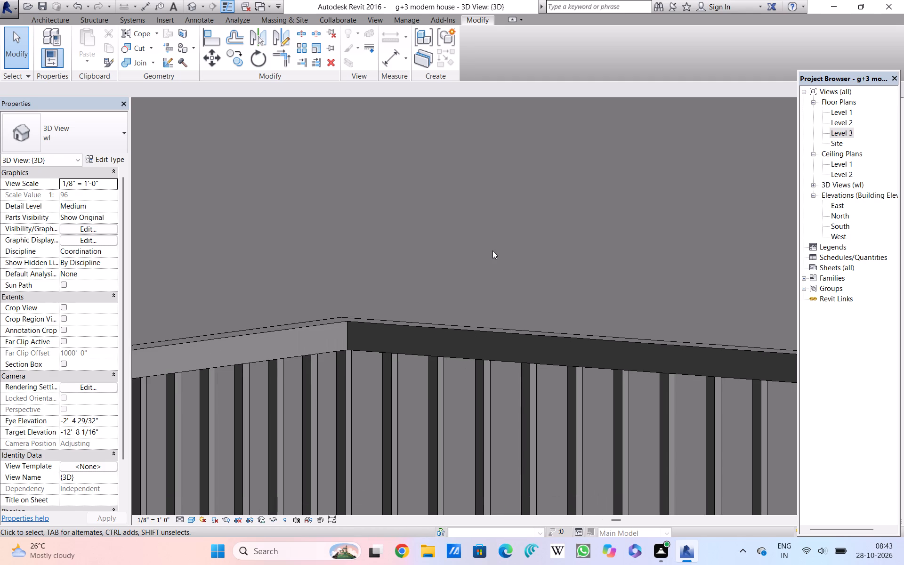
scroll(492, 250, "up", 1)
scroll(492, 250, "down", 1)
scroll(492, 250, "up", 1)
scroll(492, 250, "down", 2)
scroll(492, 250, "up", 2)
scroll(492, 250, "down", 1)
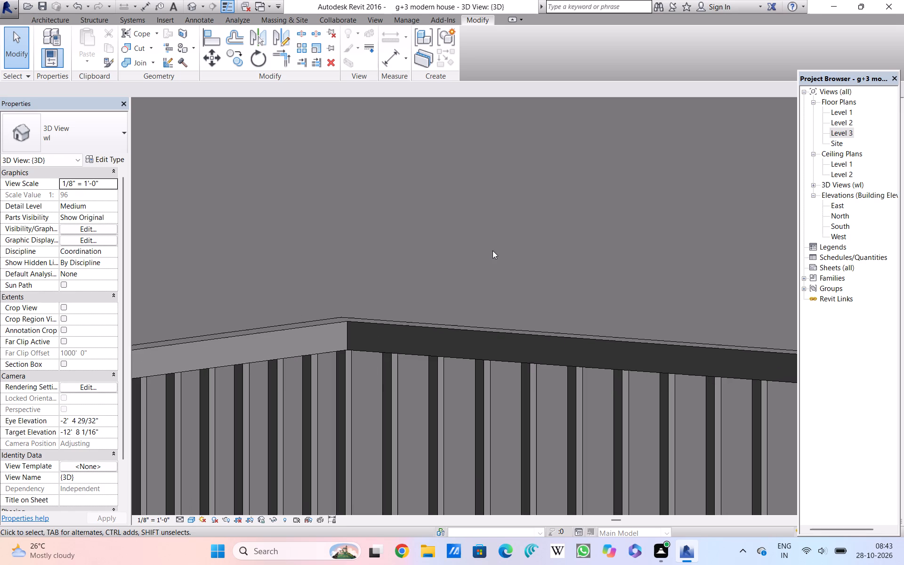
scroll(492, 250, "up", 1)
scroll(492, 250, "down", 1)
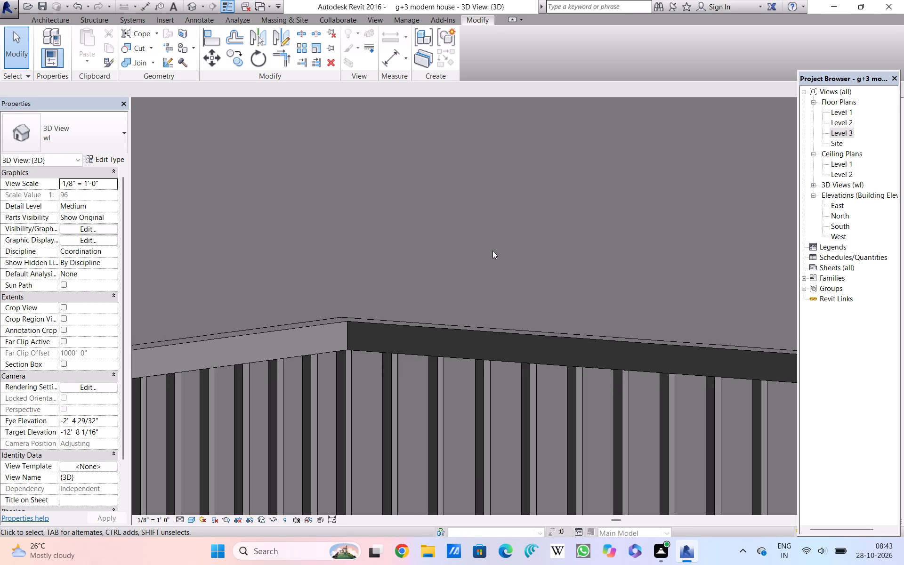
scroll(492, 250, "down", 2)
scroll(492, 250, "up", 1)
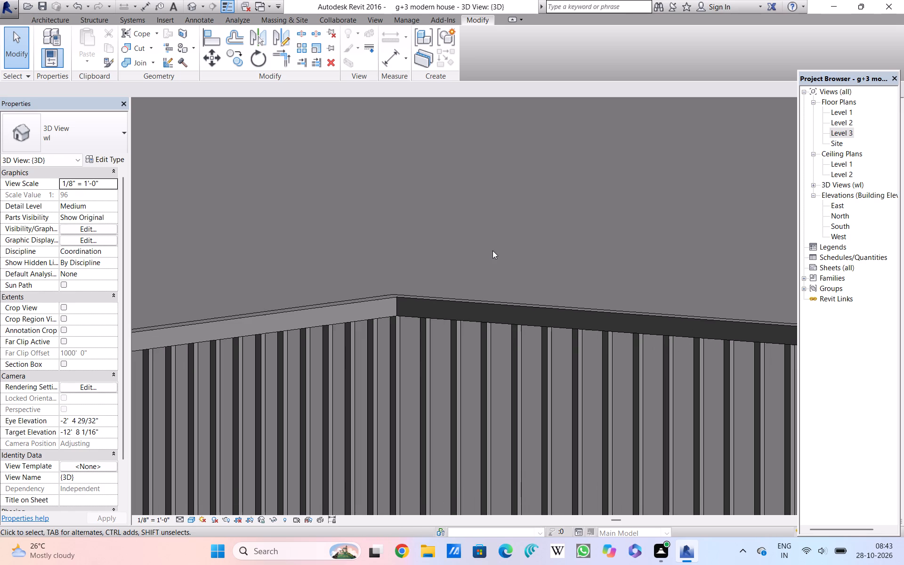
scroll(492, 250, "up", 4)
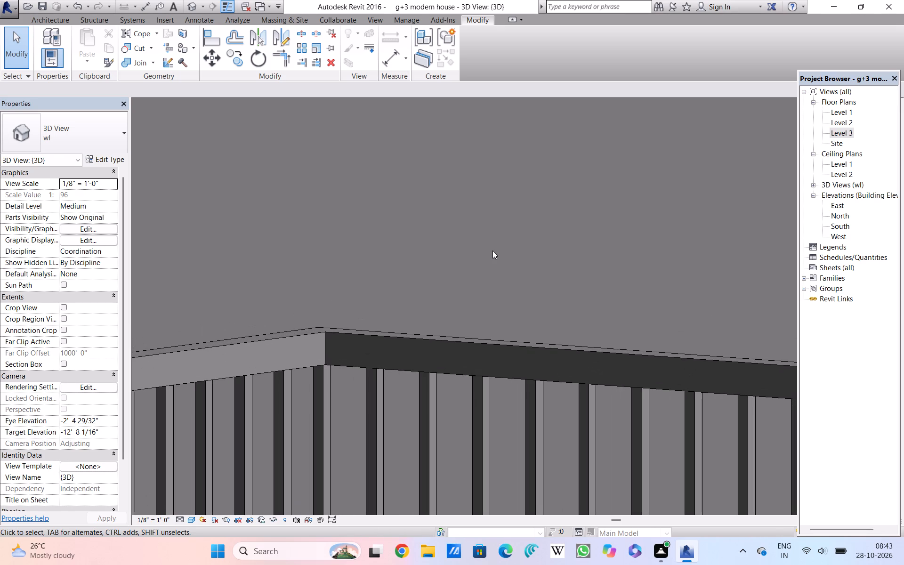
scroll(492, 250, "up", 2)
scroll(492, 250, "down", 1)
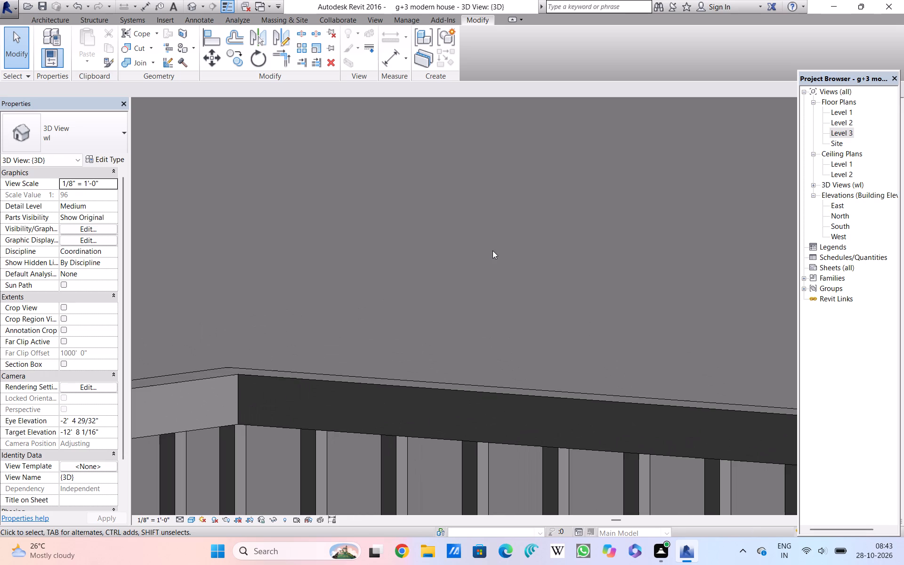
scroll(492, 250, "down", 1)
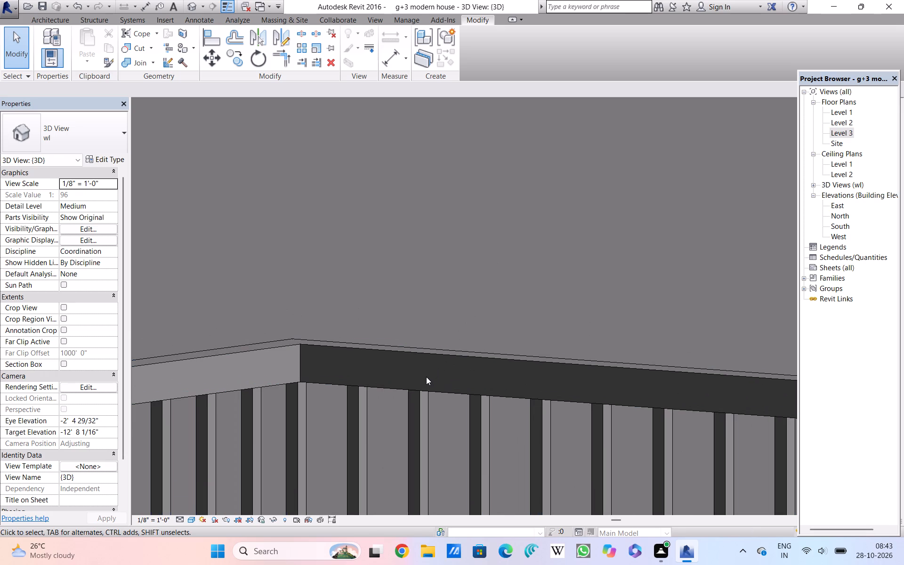
Examine the handrail face and the baluster tops beneath it along the short run of the roof railing's stepped corner.
scroll(426, 377, "up", 7)
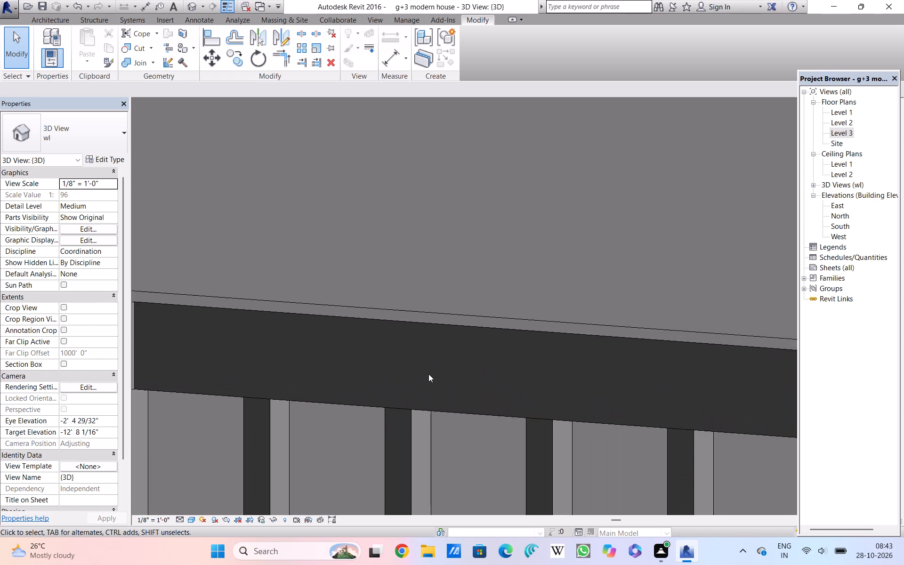
scroll(428, 374, "up", 1)
scroll(428, 374, "down", 5)
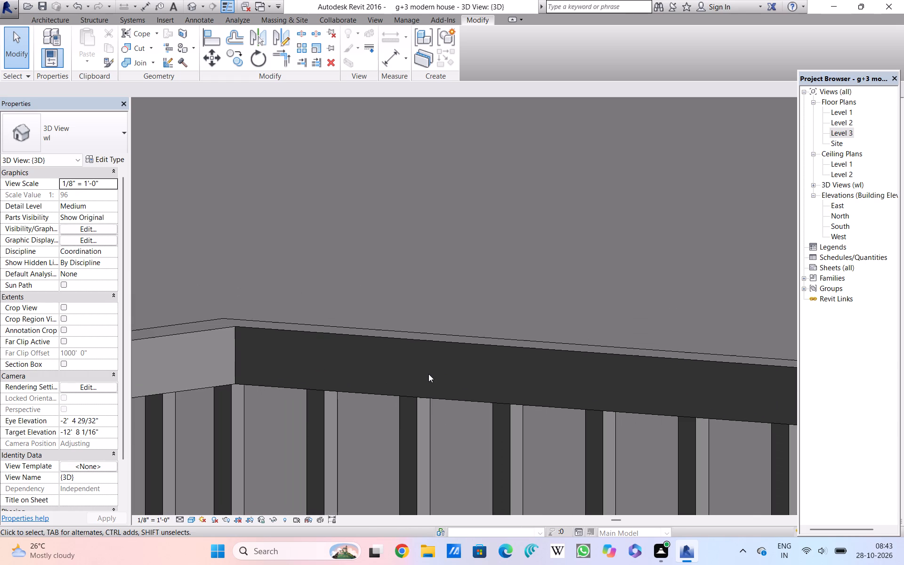
scroll(428, 374, "down", 2)
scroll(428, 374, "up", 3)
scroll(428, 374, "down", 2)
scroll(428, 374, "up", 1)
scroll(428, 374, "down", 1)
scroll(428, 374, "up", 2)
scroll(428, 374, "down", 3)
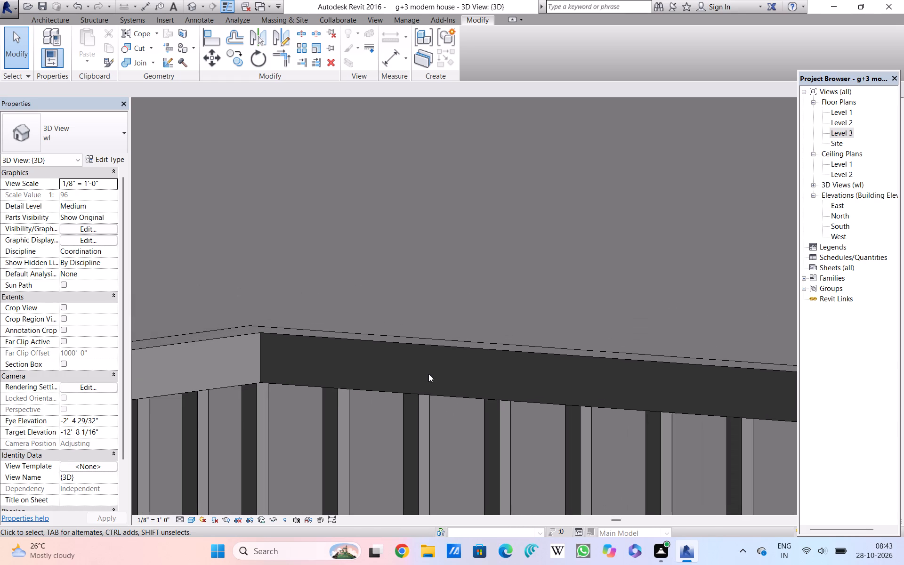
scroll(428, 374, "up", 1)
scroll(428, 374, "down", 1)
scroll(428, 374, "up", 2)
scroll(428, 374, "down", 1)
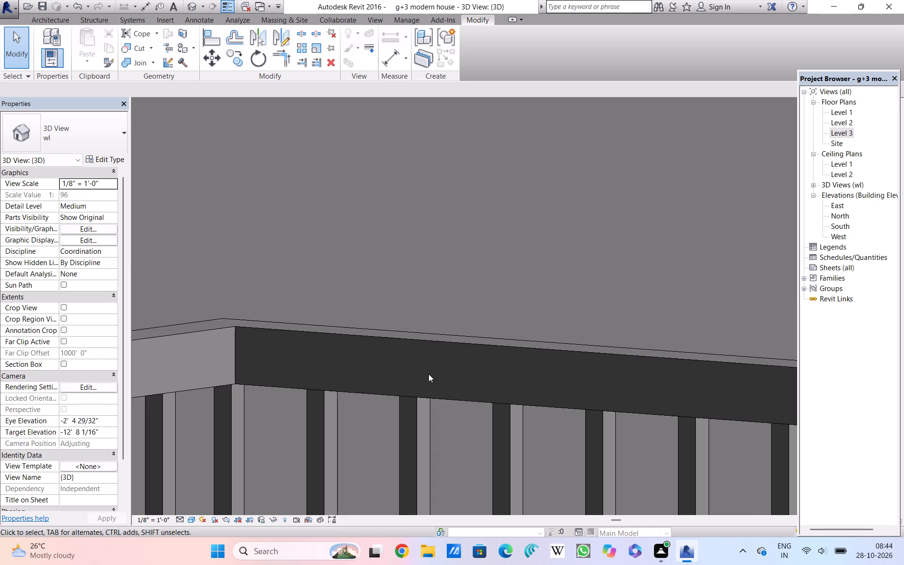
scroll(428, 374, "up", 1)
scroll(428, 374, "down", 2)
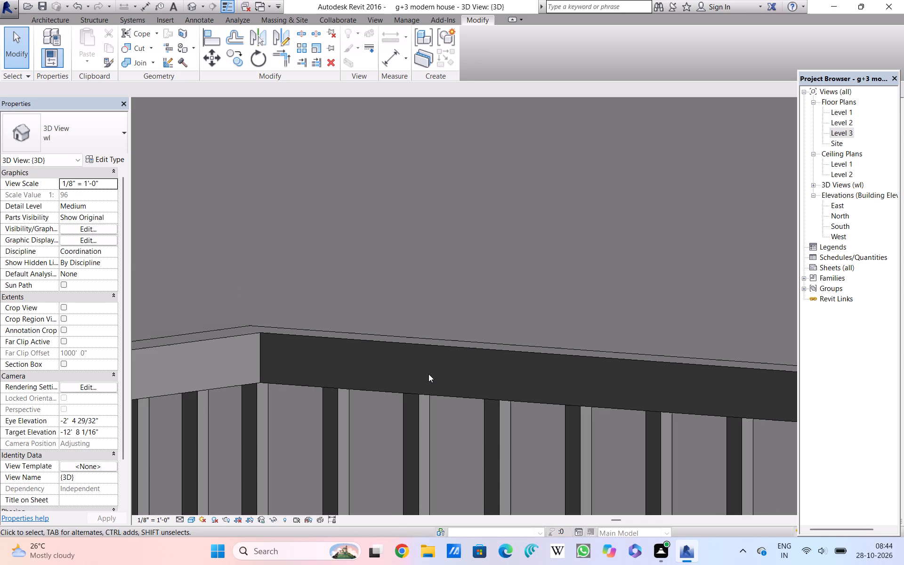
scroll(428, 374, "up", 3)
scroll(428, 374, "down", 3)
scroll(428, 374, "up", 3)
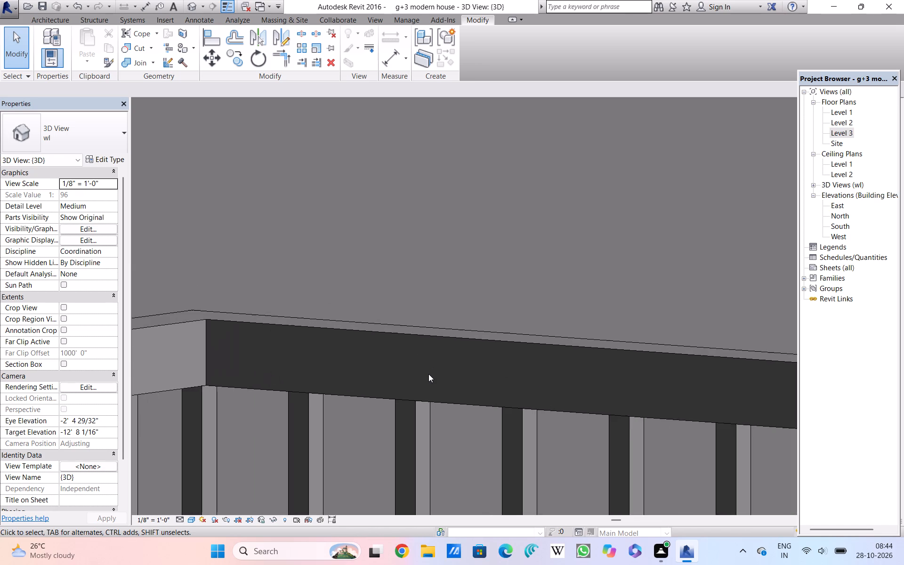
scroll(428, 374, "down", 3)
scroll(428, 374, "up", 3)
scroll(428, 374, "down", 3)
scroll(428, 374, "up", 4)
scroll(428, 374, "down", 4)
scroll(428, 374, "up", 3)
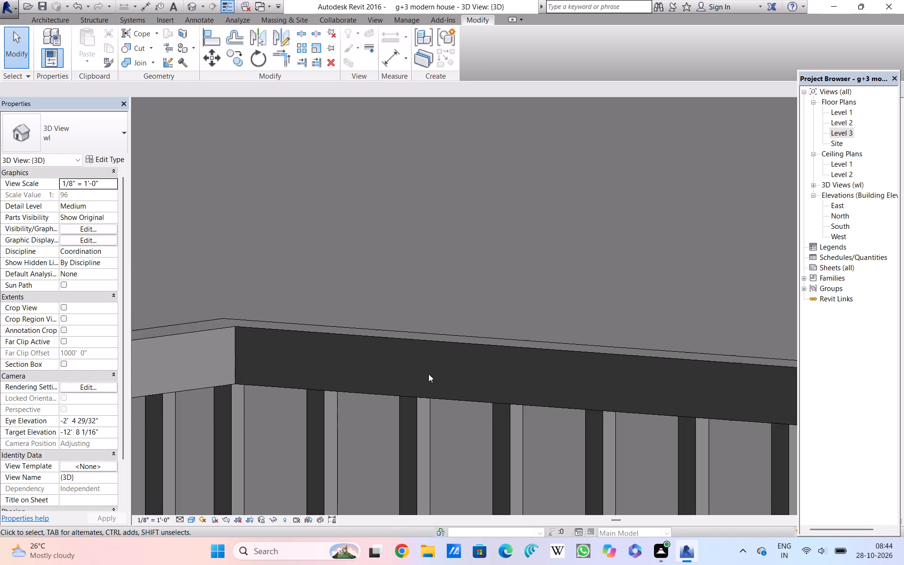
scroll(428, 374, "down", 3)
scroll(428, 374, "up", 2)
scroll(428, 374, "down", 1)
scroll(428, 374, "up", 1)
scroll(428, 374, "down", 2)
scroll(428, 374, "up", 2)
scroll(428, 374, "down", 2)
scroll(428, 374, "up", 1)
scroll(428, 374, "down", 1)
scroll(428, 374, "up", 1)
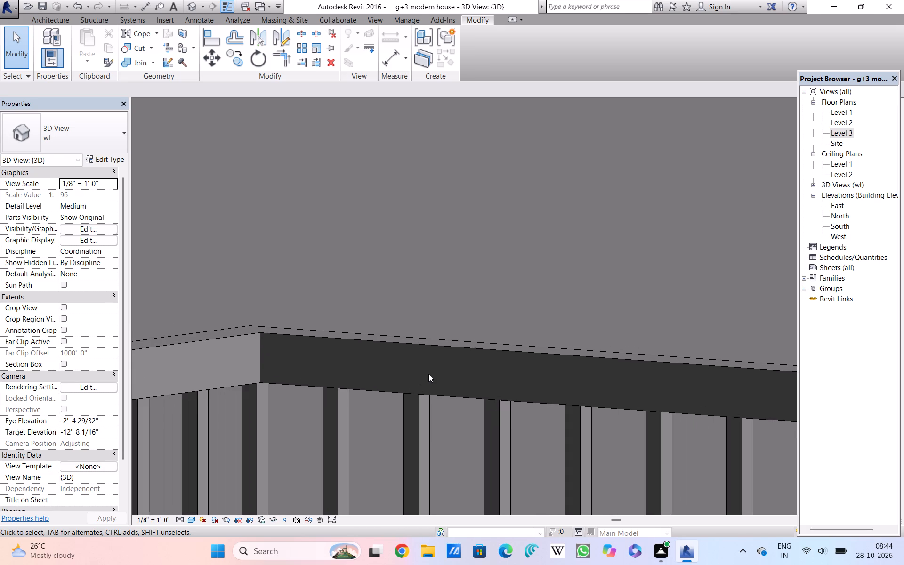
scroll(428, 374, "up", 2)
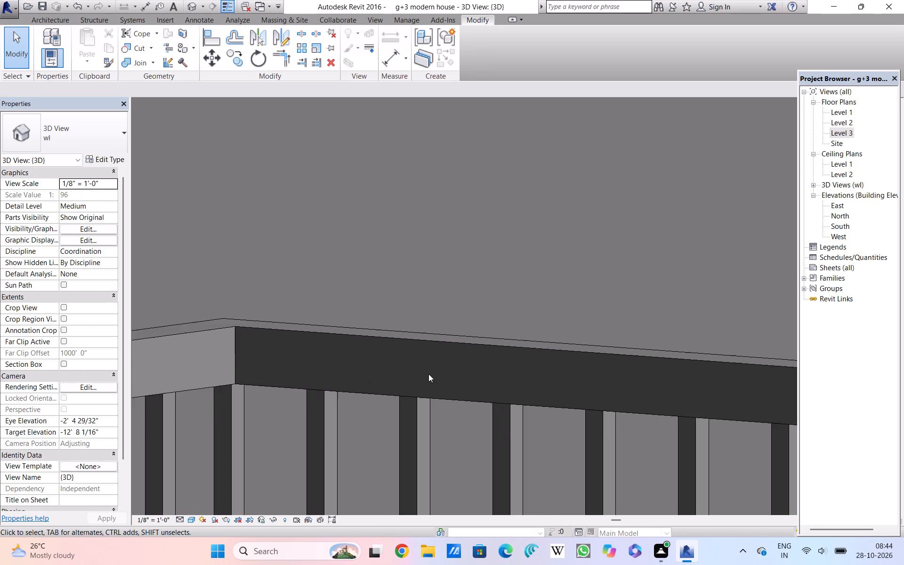
Examine the rectangular handrail's corner joint and the balusters beneath it at the roof railing's stepped corner.
scroll(428, 374, "down", 3)
scroll(428, 374, "up", 1)
scroll(428, 374, "down", 1)
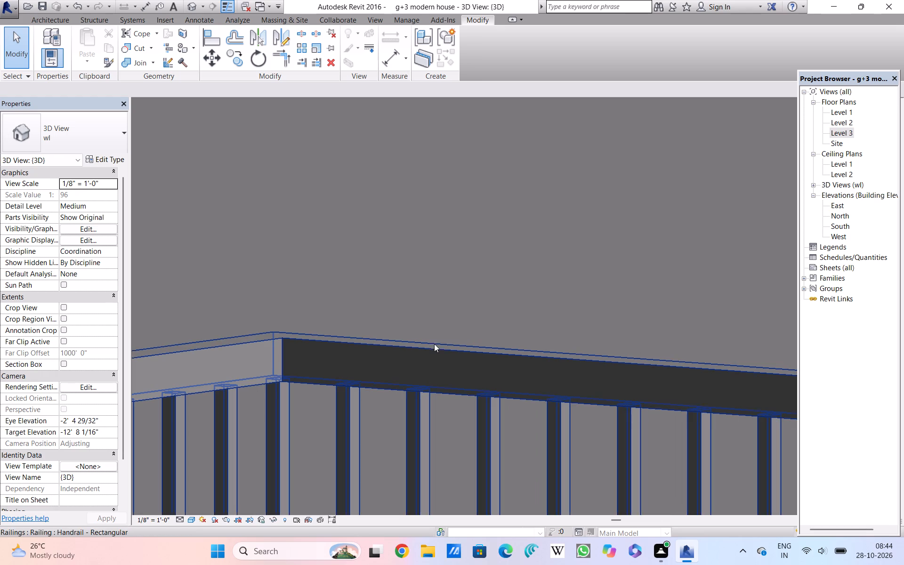
scroll(432, 354, "up", 1)
scroll(432, 354, "down", 1)
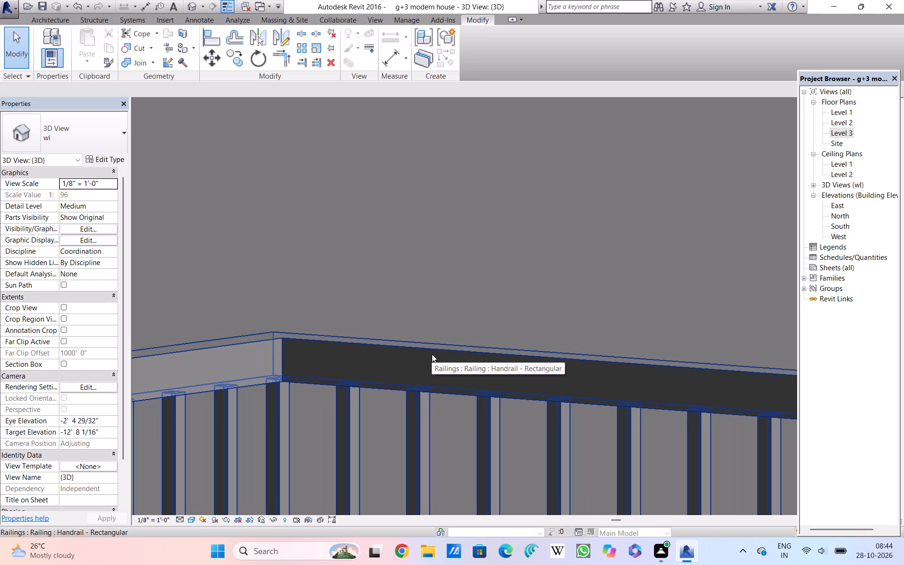
scroll(432, 354, "down", 2)
scroll(421, 379, "up", 2)
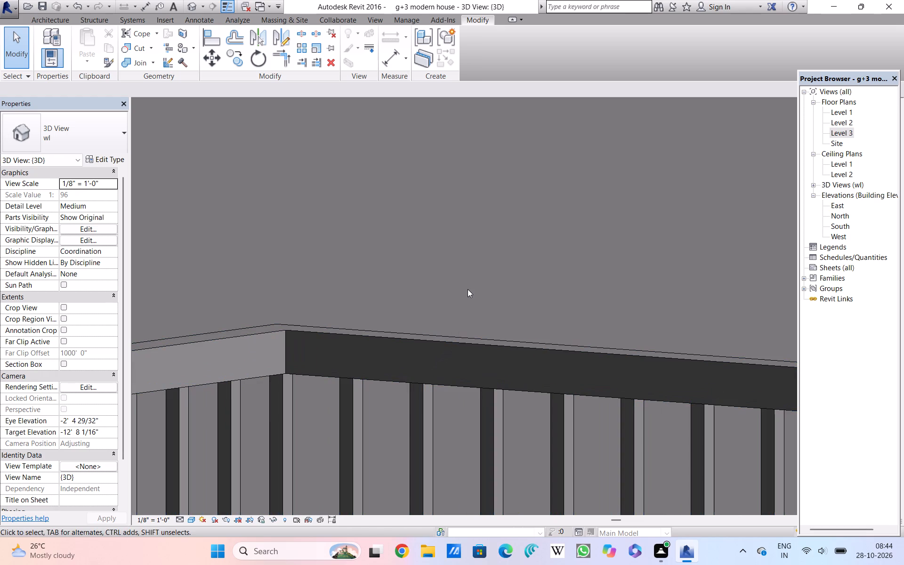
scroll(468, 289, "up", 9)
scroll(468, 289, "down", 2)
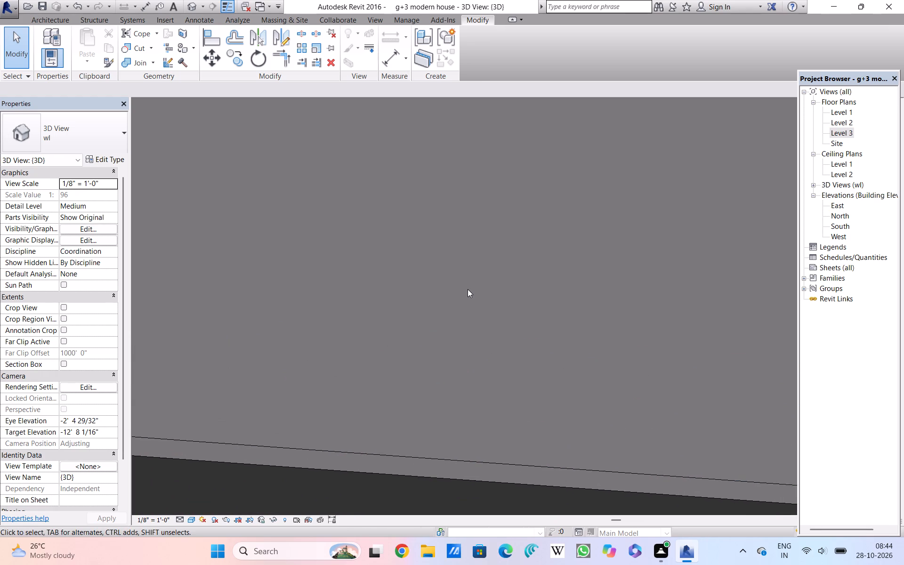
scroll(468, 289, "down", 10)
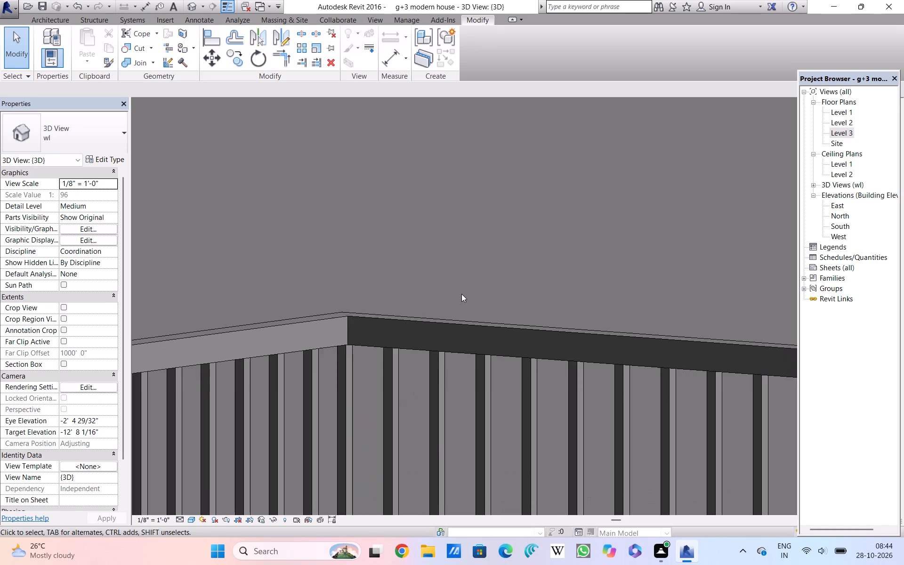
scroll(461, 294, "down", 1)
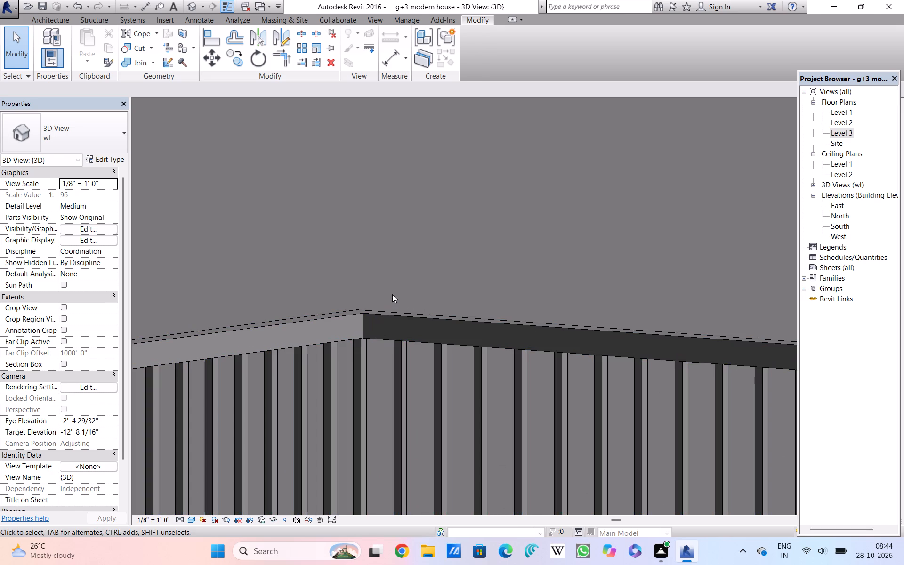
scroll(392, 294, "up", 8)
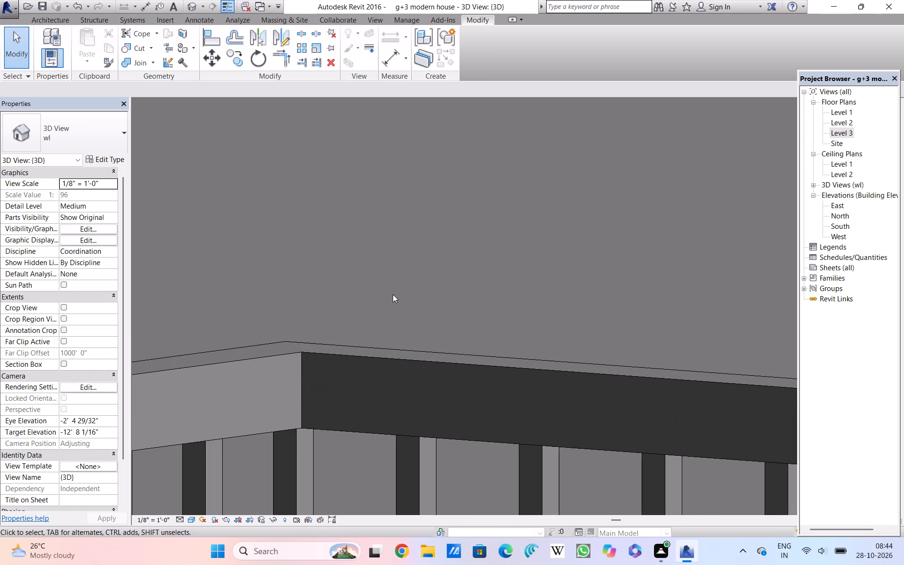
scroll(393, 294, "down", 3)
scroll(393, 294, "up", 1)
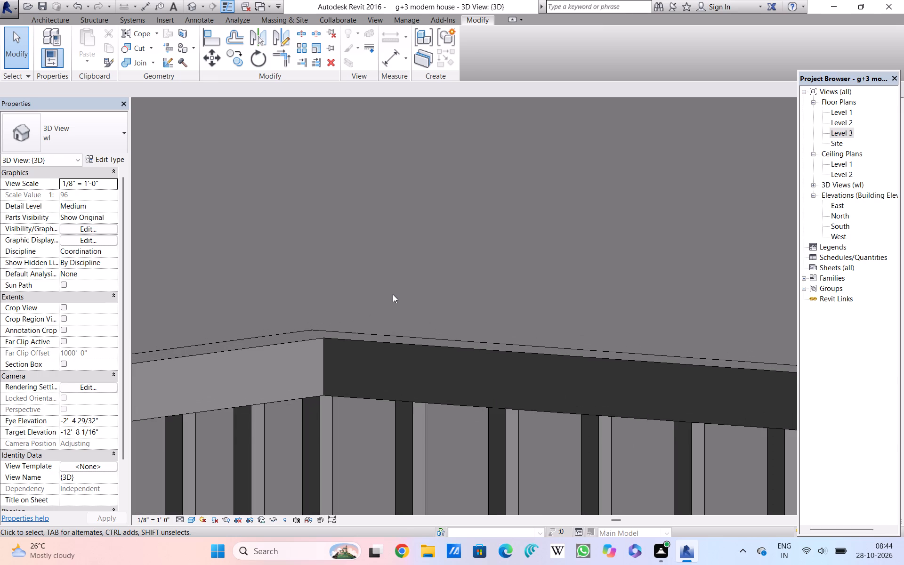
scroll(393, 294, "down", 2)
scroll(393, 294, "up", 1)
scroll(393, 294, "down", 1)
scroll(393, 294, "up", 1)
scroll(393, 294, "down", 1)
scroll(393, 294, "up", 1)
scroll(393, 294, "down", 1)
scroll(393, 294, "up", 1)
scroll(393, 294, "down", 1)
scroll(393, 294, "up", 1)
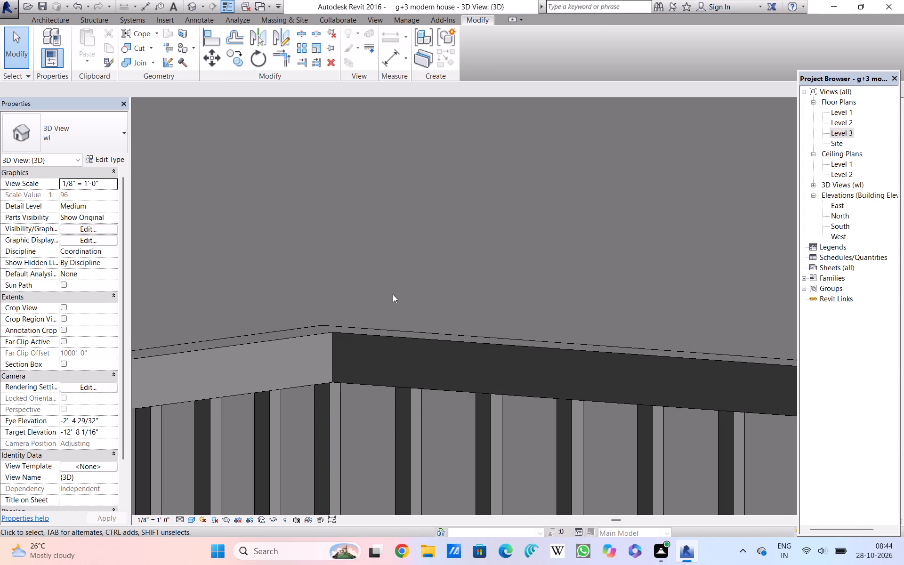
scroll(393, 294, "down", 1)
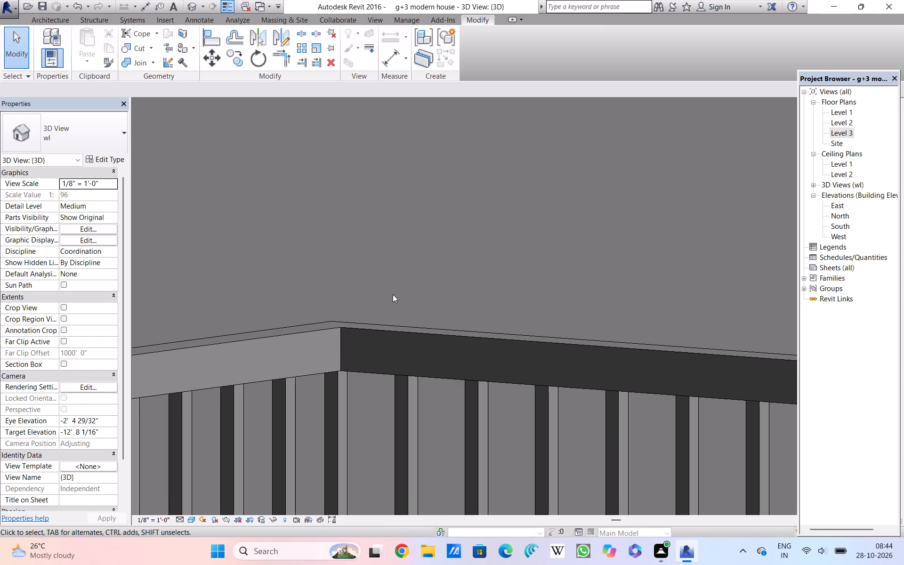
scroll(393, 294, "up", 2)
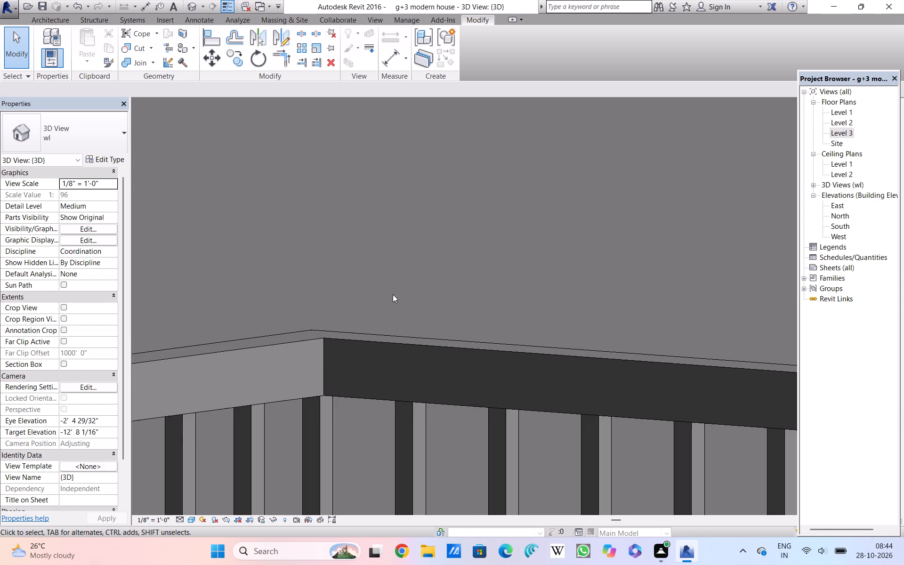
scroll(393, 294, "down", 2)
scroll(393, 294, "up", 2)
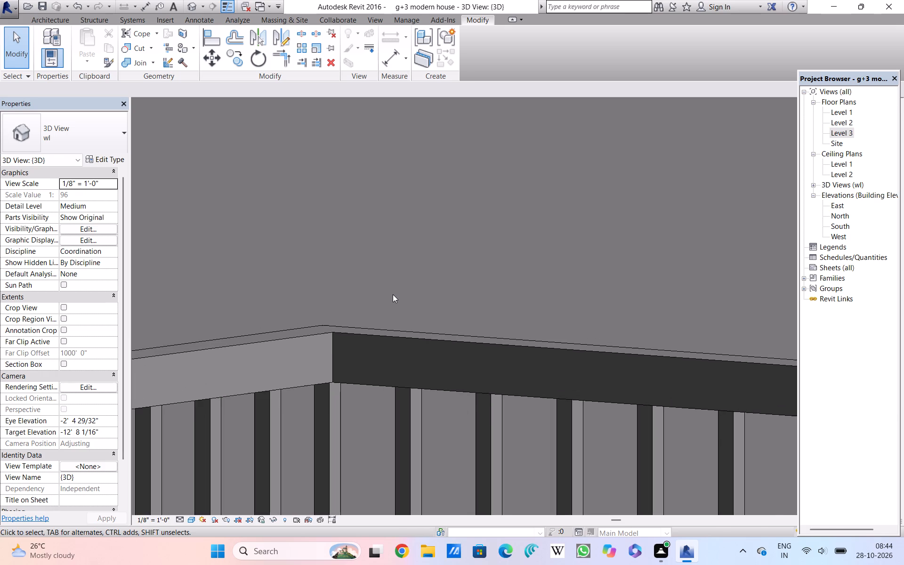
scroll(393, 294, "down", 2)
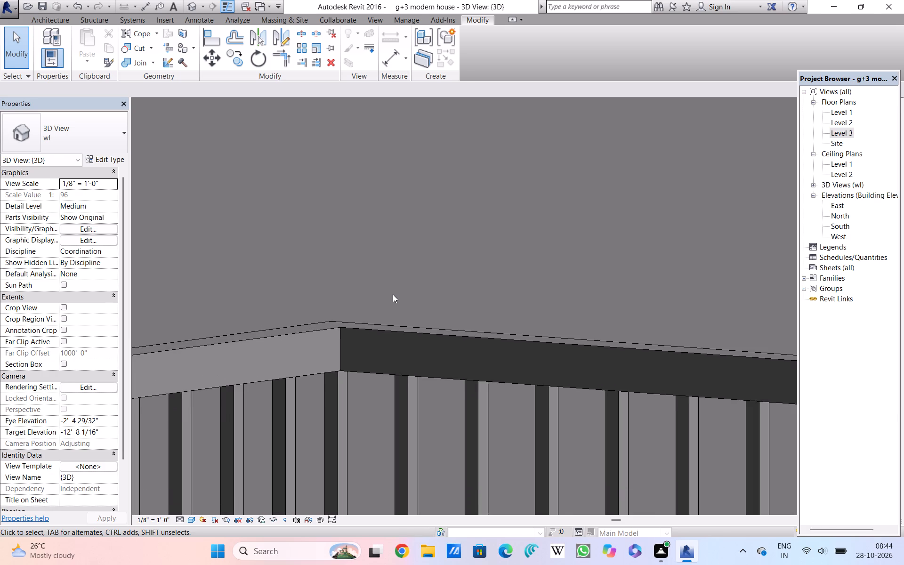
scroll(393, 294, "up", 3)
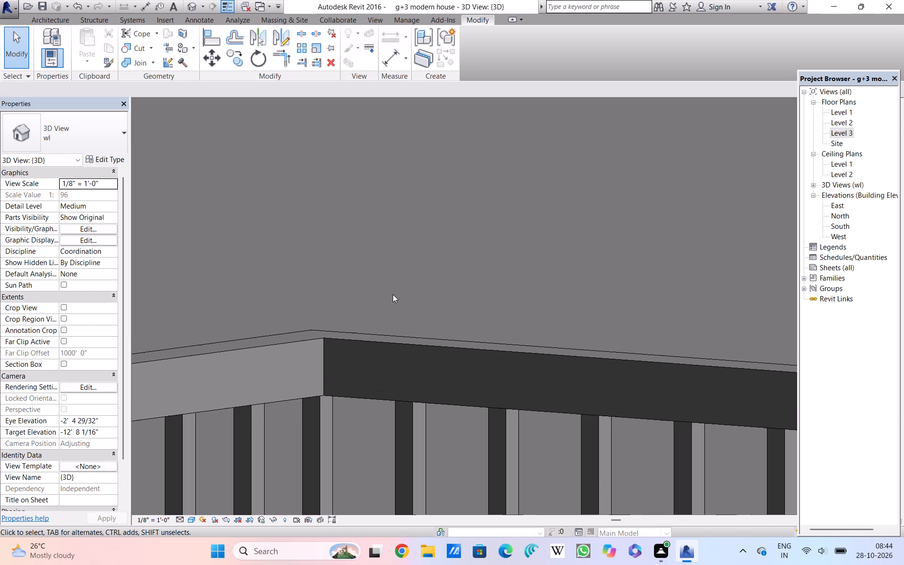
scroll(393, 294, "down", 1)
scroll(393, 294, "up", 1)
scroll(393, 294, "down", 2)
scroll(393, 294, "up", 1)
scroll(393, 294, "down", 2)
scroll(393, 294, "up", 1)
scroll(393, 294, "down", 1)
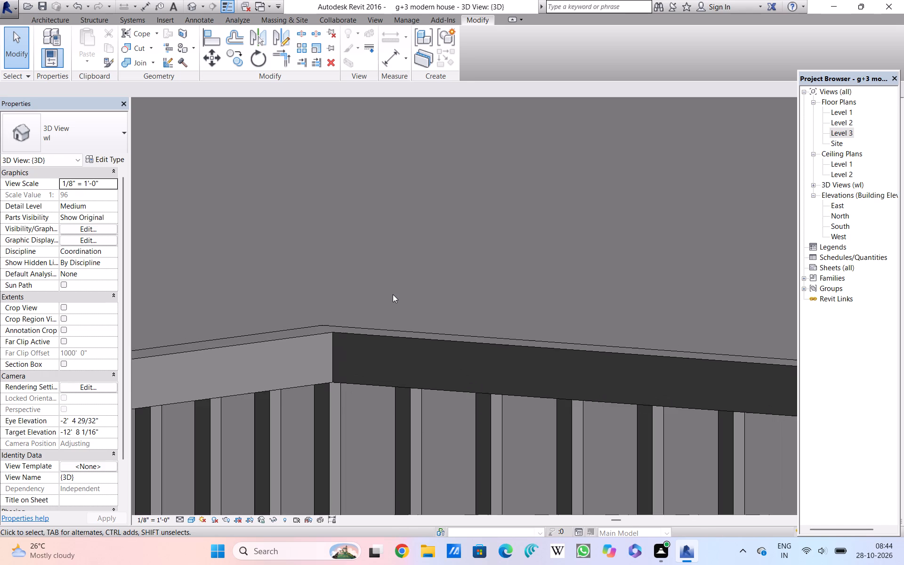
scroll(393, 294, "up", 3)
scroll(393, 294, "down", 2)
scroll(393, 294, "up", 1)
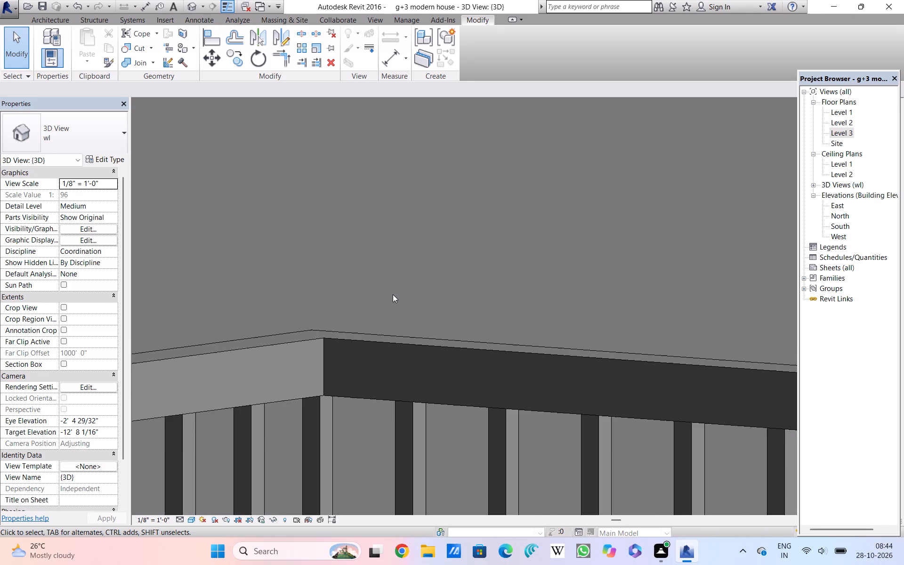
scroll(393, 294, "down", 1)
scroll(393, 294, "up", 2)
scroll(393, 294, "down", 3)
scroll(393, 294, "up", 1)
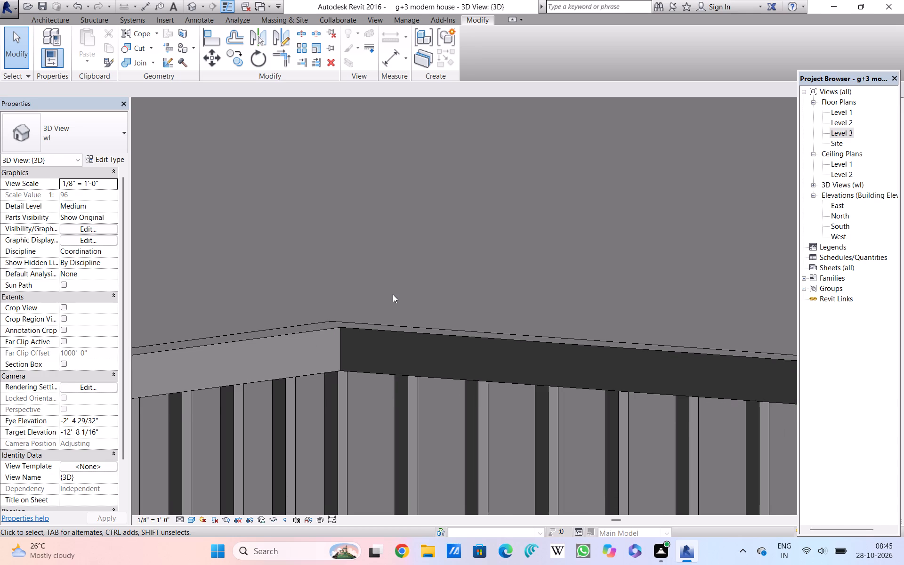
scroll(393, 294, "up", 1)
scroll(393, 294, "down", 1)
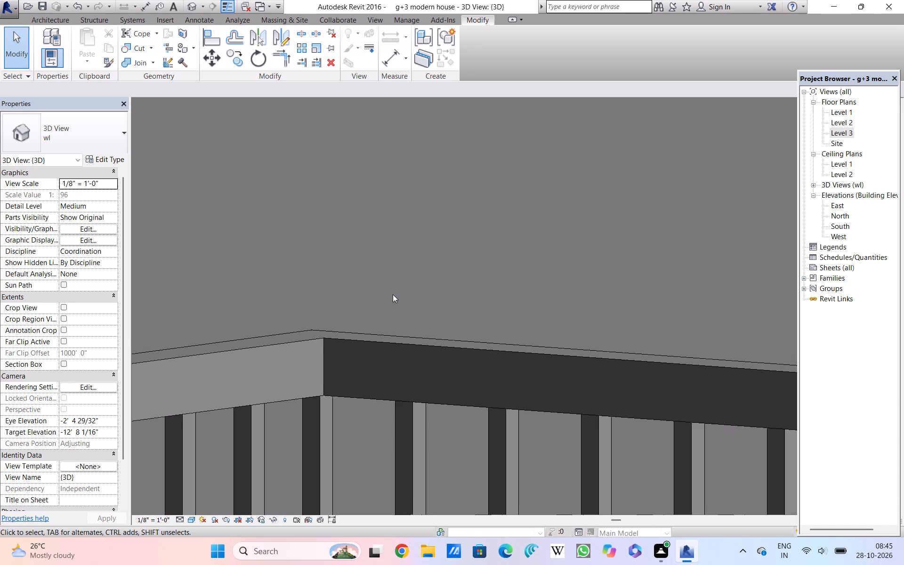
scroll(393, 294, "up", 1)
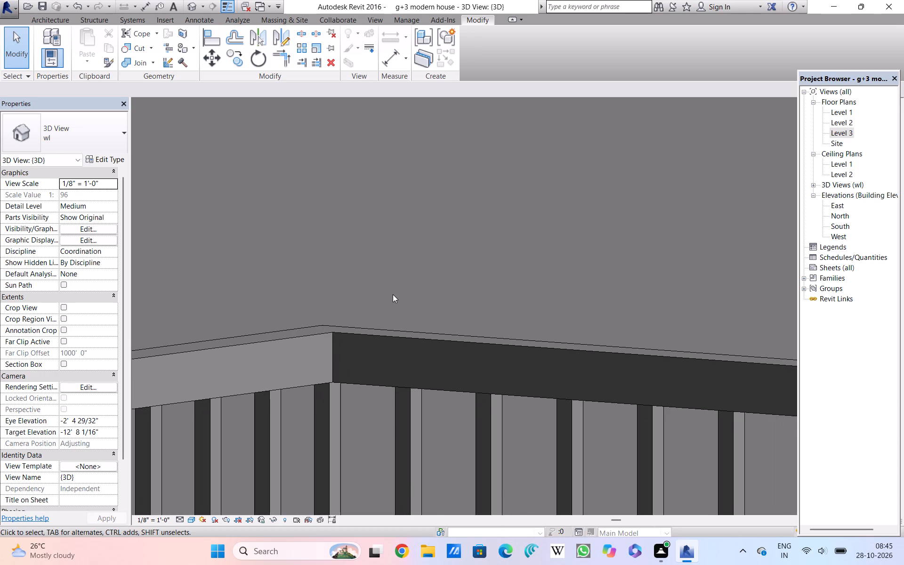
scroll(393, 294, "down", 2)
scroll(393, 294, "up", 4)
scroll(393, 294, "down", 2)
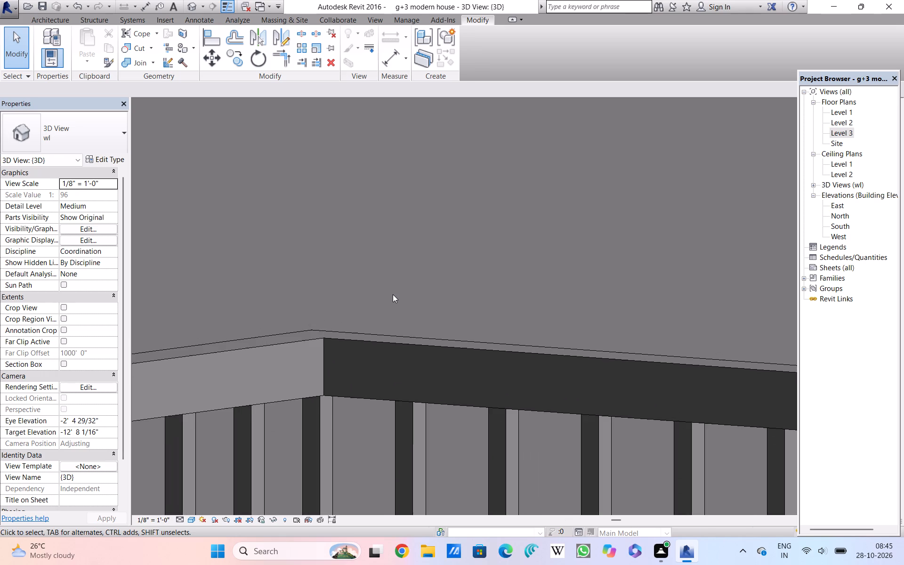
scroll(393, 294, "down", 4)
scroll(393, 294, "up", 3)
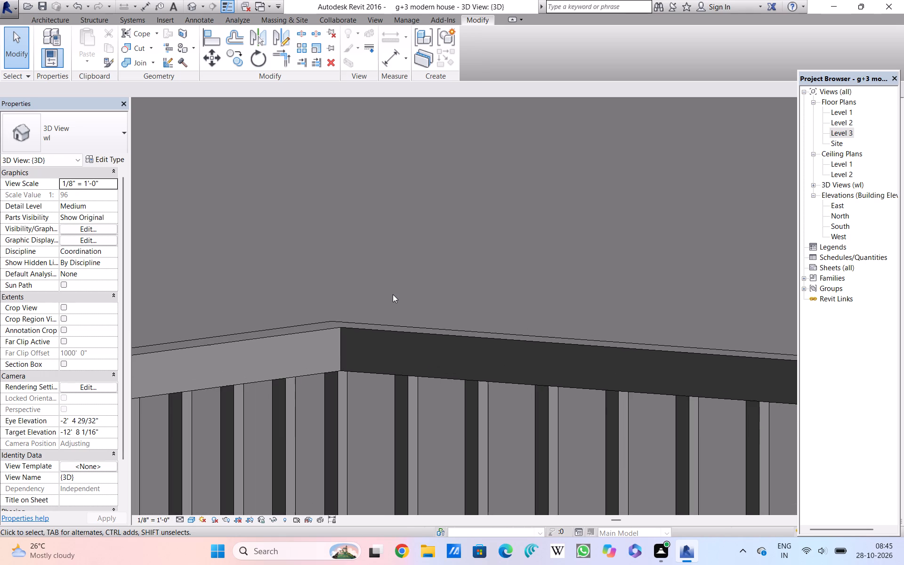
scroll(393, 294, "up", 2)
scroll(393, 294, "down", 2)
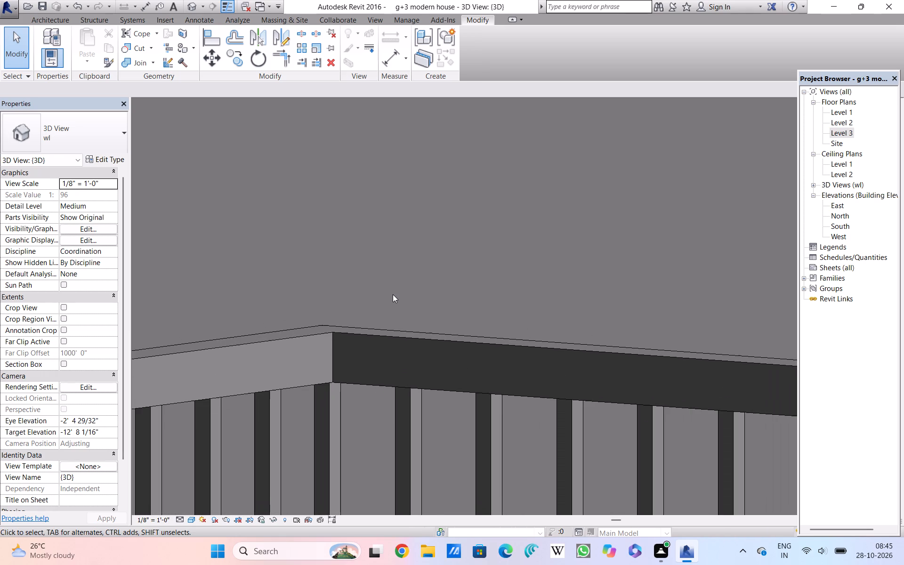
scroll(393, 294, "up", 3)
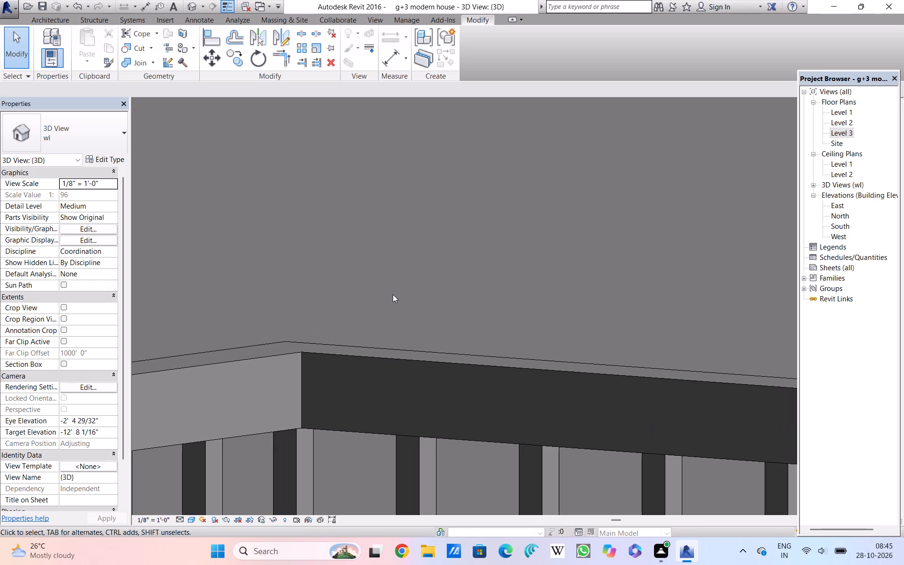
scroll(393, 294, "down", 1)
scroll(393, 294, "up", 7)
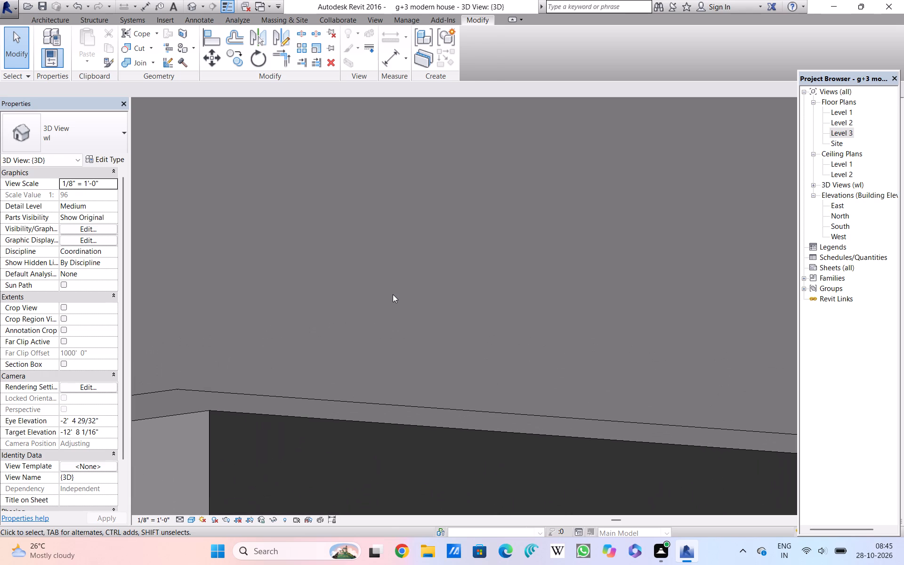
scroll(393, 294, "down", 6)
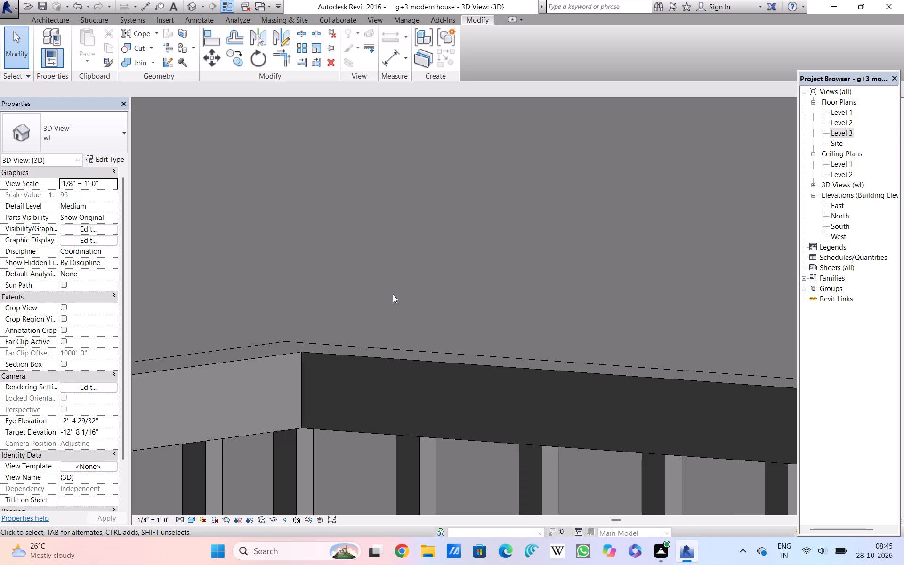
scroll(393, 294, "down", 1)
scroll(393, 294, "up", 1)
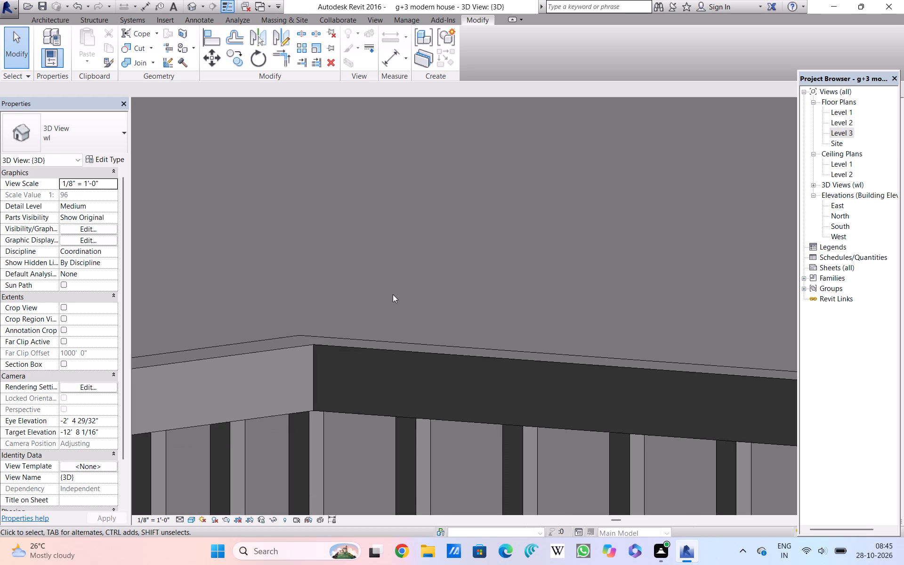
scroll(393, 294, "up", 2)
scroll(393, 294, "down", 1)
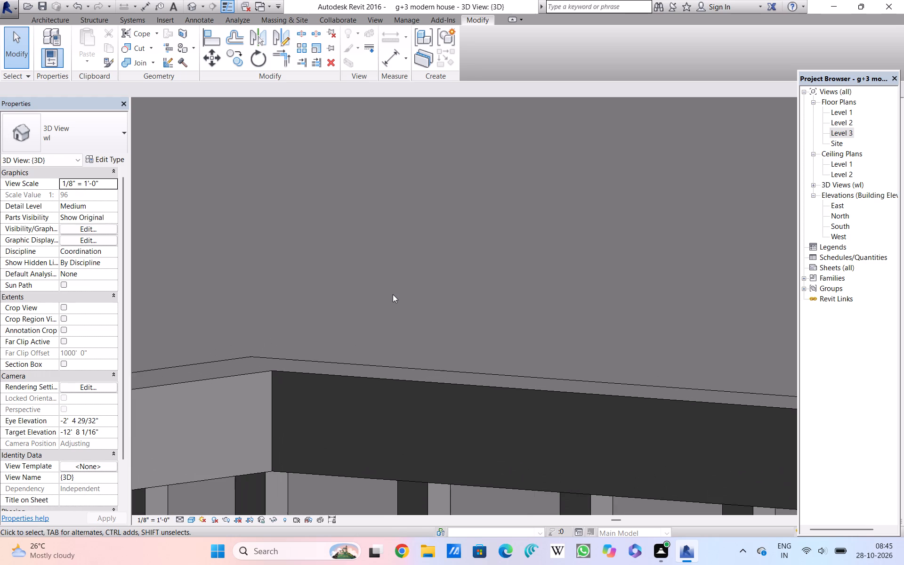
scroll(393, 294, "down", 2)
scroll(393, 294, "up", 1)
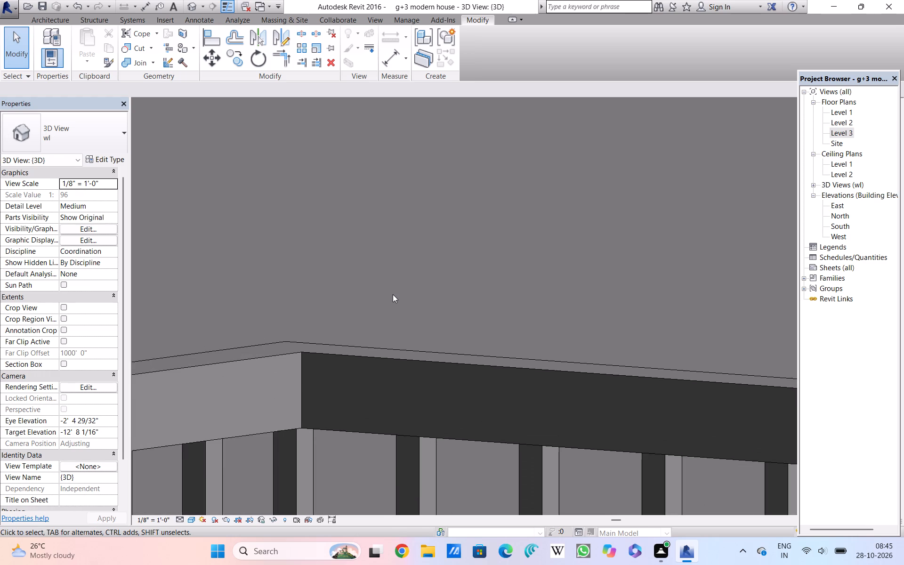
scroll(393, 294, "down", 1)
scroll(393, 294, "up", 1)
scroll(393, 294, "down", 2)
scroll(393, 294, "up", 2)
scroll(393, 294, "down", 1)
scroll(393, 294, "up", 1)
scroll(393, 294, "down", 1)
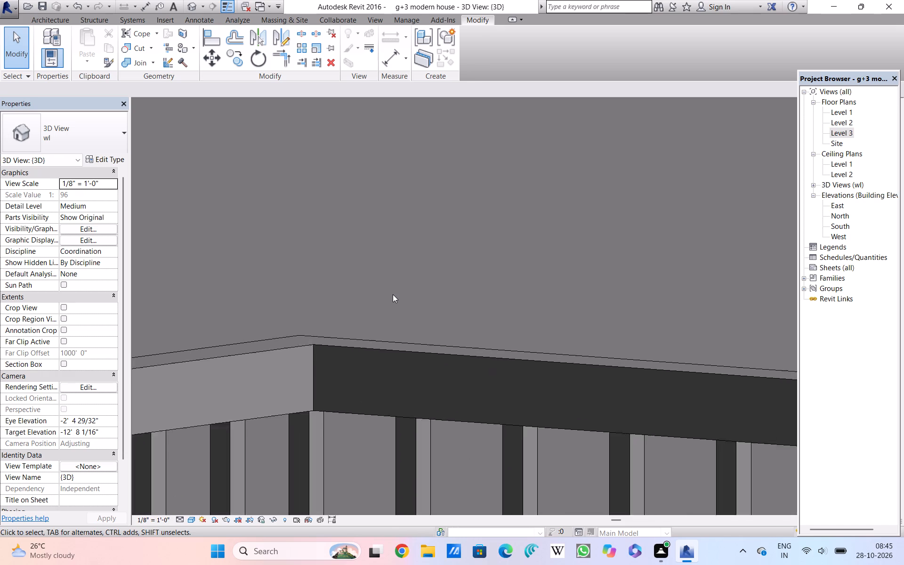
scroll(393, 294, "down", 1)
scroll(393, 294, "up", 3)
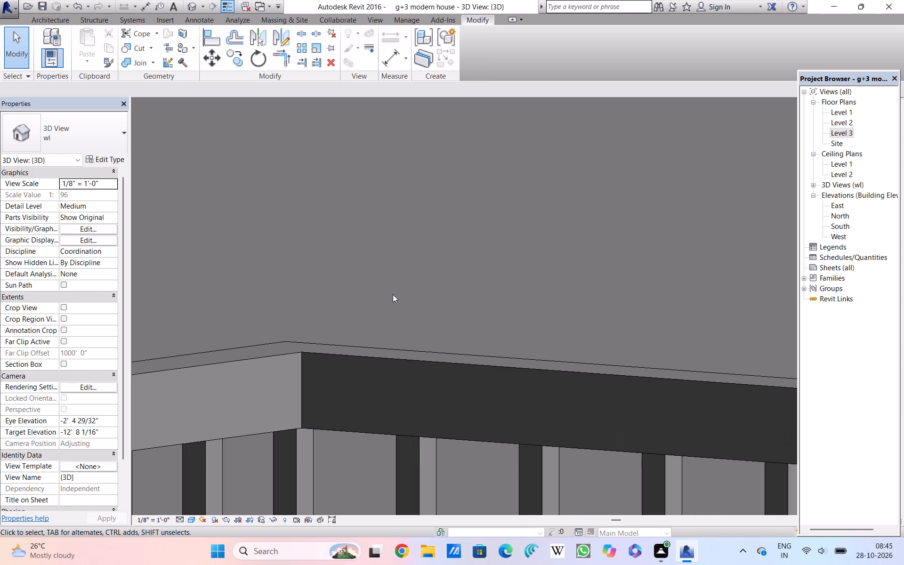
Examine the top face and upper front edge of the rectangular handrail beside the roof railing's stepped corner joint.
scroll(324, 373, "up", 5)
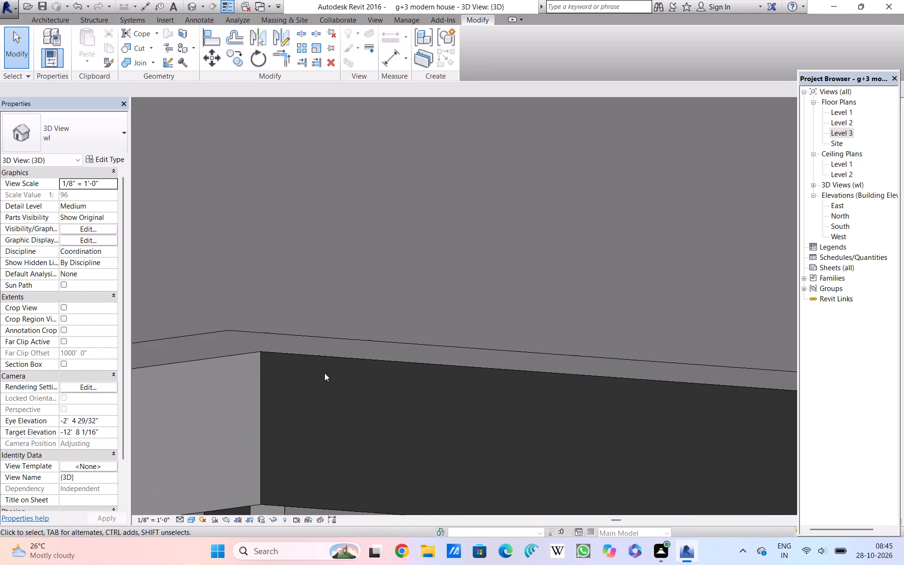
scroll(324, 373, "up", 2)
scroll(324, 373, "down", 3)
scroll(324, 373, "up", 3)
scroll(324, 373, "down", 2)
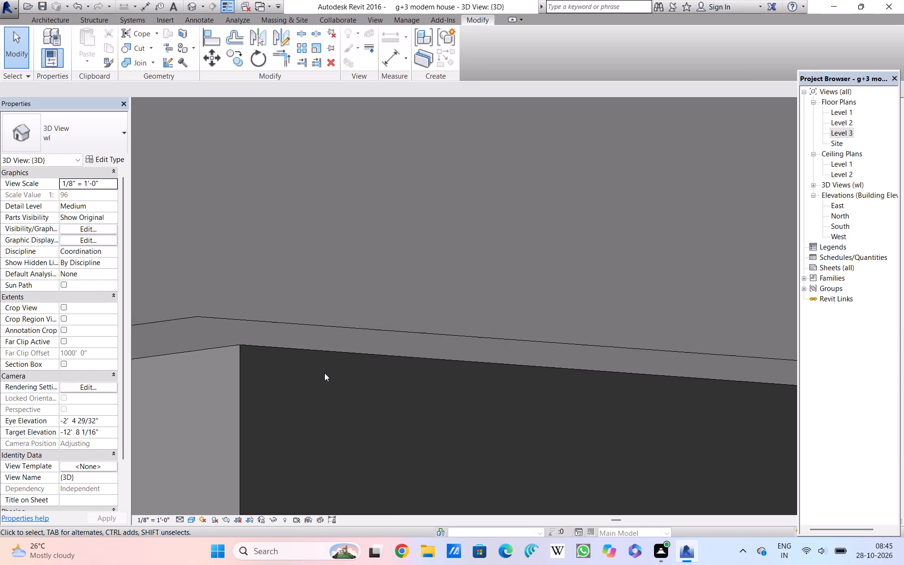
scroll(324, 373, "down", 1)
scroll(324, 373, "up", 10)
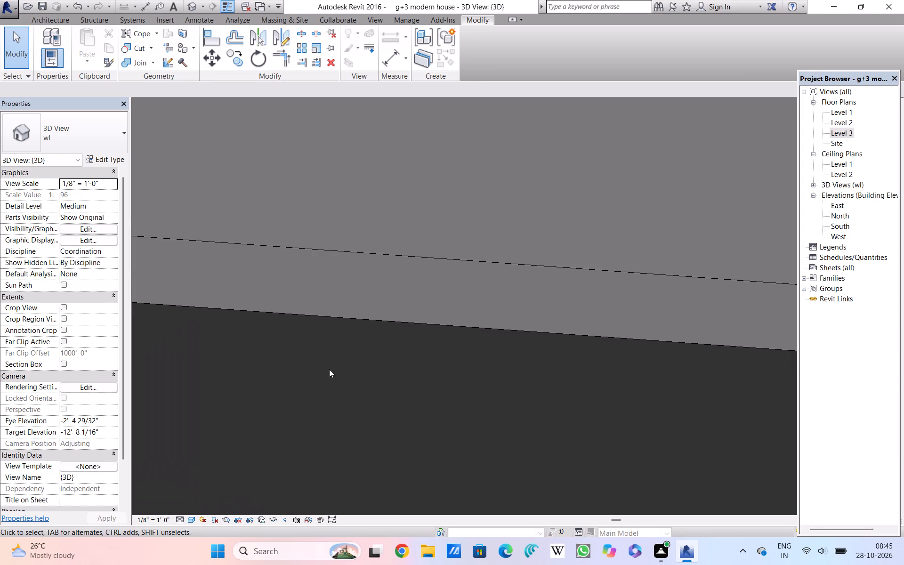
scroll(363, 300, "up", 3)
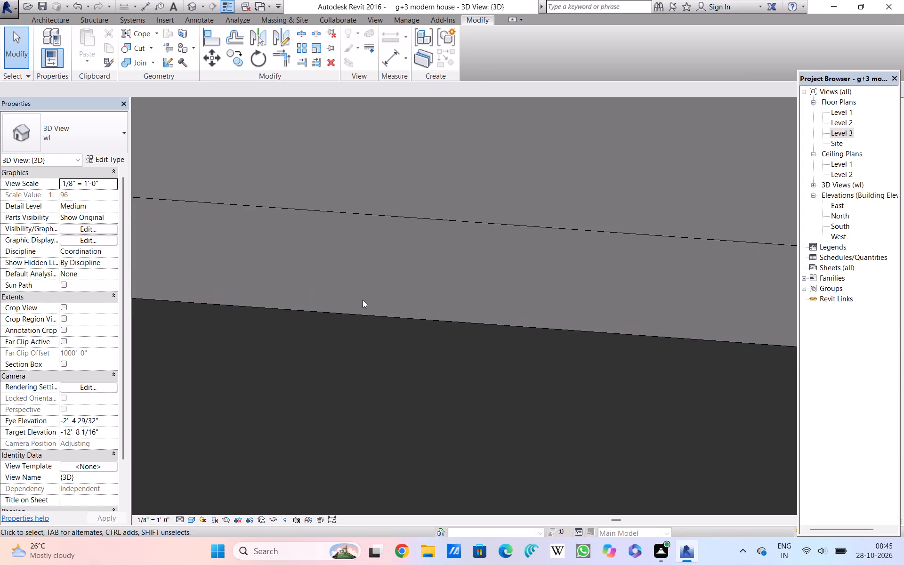
scroll(363, 300, "up", 9)
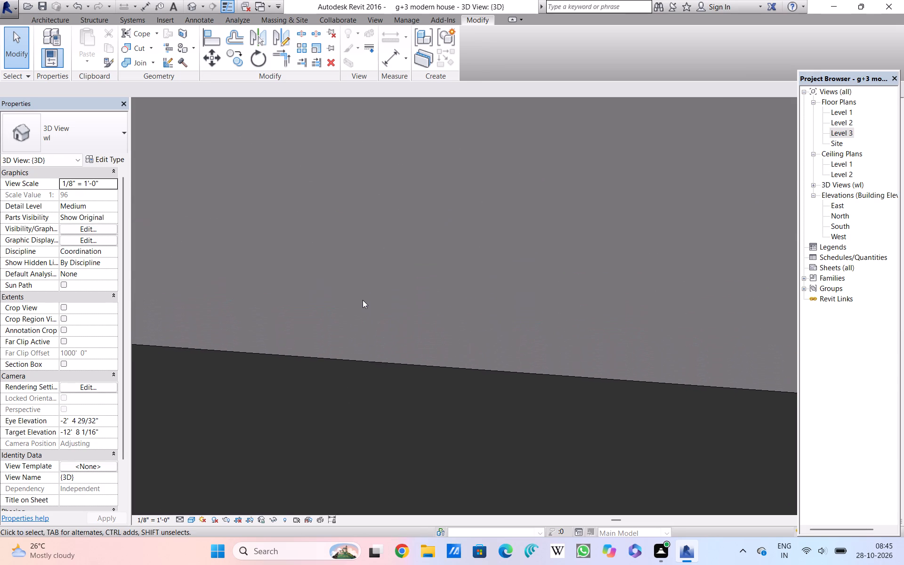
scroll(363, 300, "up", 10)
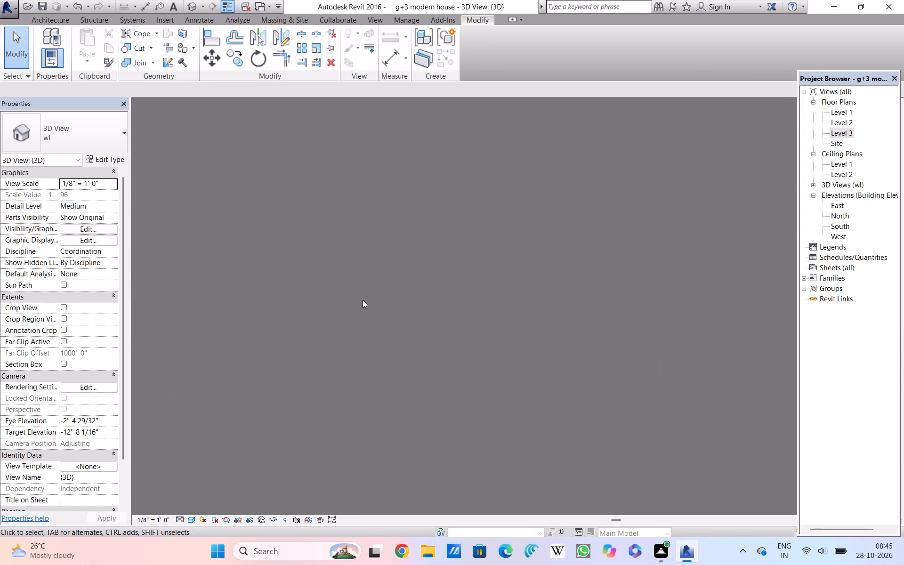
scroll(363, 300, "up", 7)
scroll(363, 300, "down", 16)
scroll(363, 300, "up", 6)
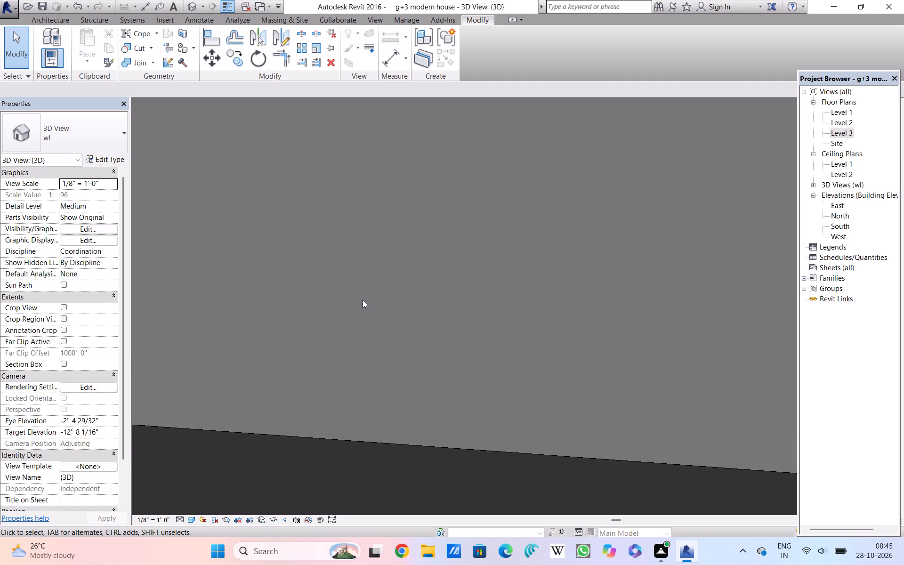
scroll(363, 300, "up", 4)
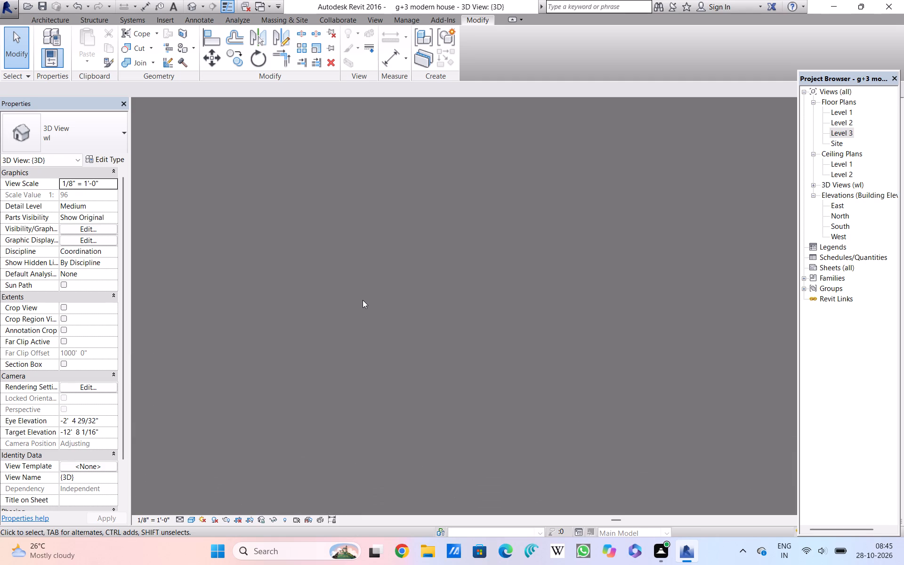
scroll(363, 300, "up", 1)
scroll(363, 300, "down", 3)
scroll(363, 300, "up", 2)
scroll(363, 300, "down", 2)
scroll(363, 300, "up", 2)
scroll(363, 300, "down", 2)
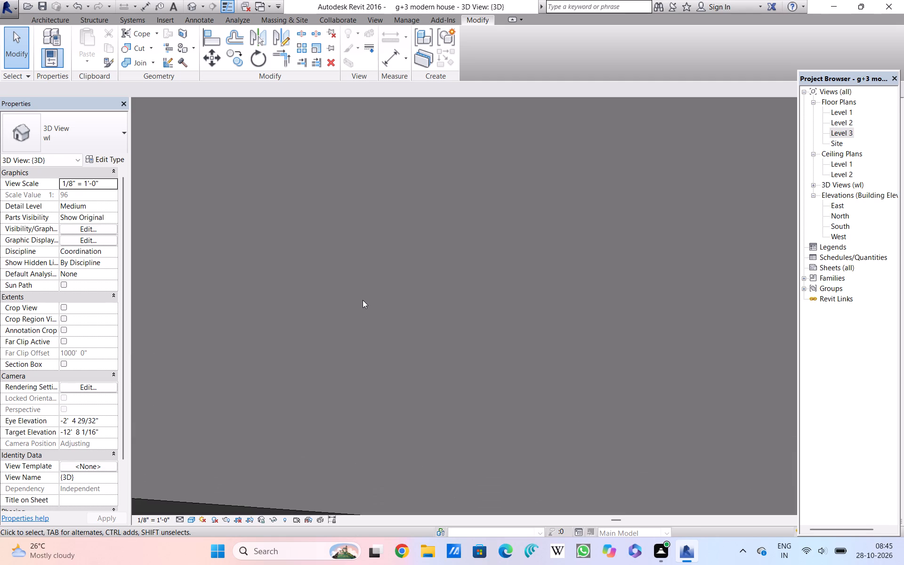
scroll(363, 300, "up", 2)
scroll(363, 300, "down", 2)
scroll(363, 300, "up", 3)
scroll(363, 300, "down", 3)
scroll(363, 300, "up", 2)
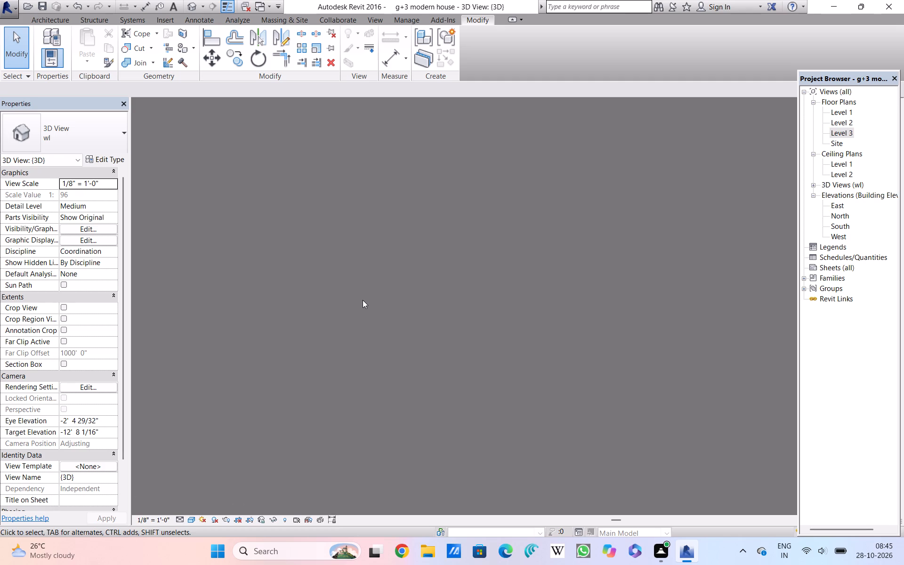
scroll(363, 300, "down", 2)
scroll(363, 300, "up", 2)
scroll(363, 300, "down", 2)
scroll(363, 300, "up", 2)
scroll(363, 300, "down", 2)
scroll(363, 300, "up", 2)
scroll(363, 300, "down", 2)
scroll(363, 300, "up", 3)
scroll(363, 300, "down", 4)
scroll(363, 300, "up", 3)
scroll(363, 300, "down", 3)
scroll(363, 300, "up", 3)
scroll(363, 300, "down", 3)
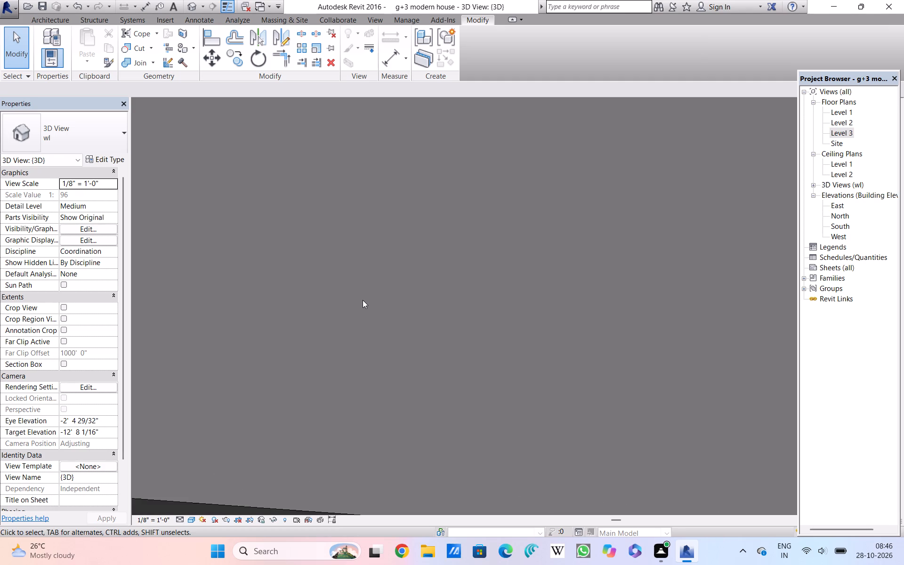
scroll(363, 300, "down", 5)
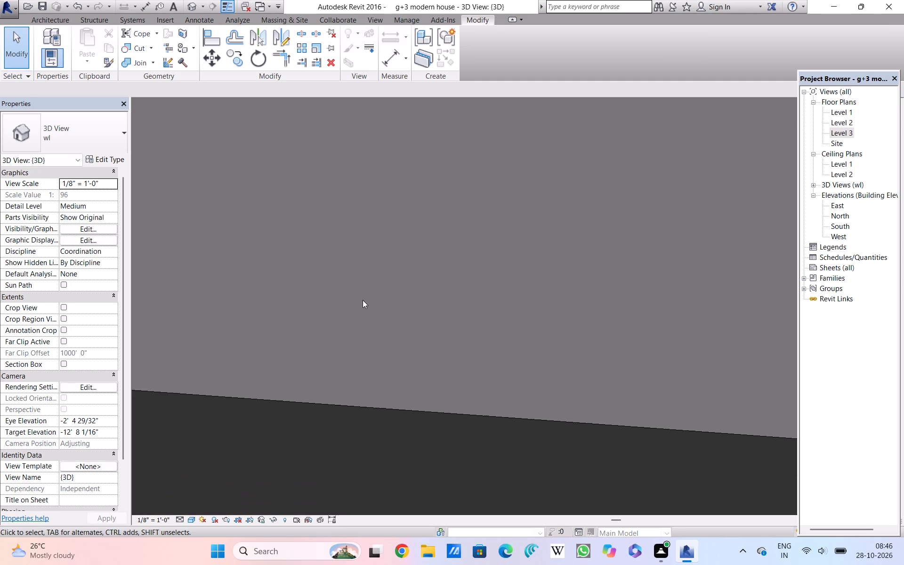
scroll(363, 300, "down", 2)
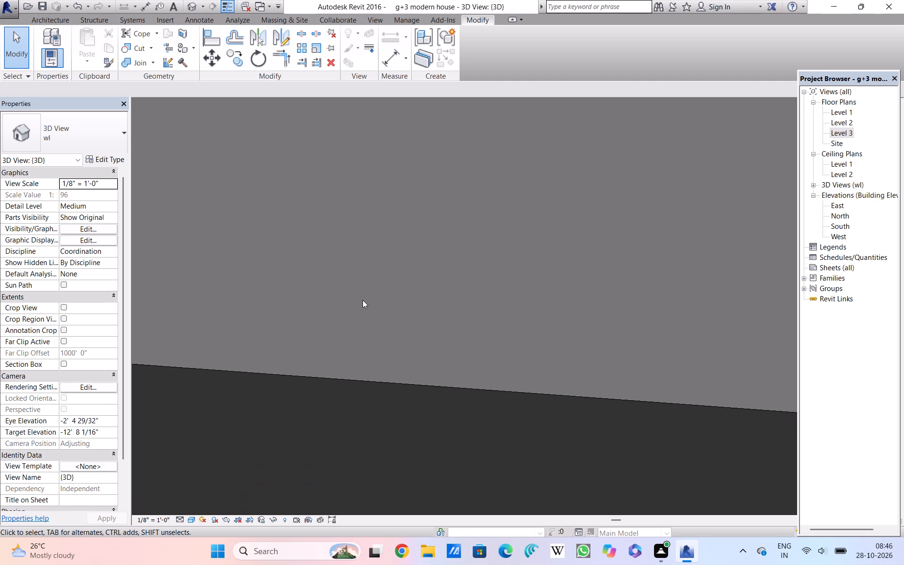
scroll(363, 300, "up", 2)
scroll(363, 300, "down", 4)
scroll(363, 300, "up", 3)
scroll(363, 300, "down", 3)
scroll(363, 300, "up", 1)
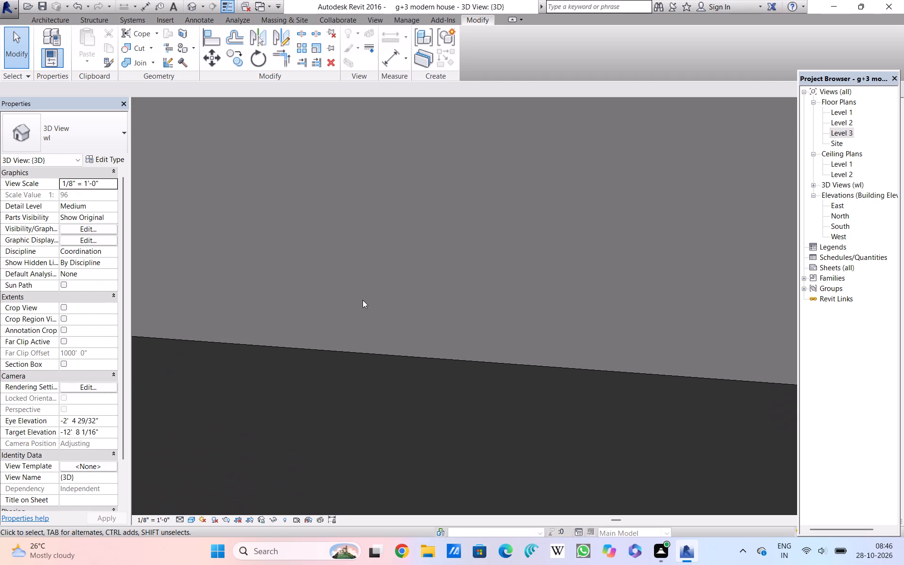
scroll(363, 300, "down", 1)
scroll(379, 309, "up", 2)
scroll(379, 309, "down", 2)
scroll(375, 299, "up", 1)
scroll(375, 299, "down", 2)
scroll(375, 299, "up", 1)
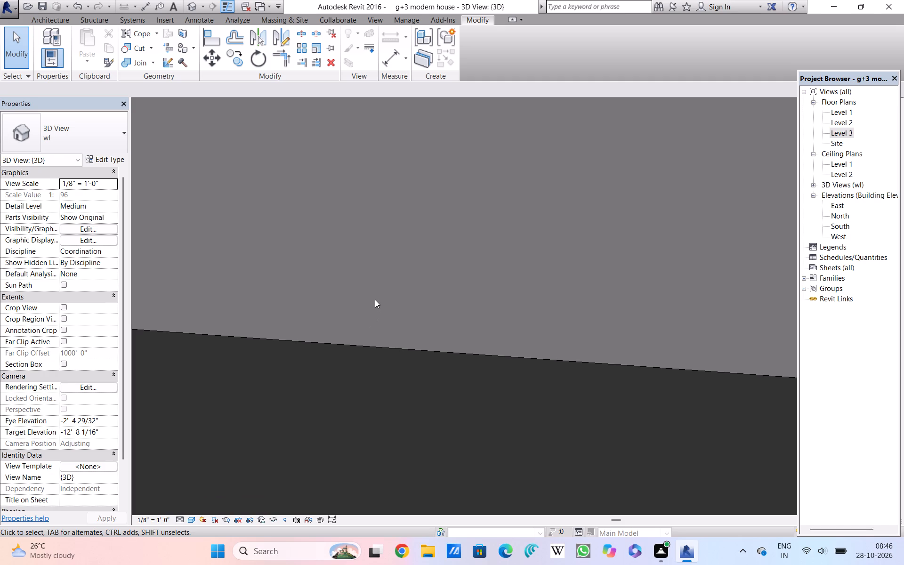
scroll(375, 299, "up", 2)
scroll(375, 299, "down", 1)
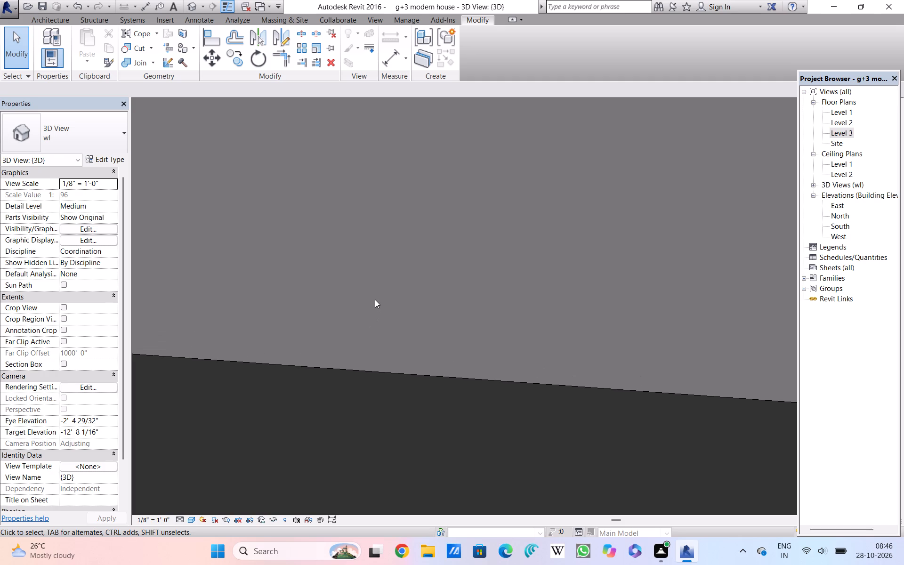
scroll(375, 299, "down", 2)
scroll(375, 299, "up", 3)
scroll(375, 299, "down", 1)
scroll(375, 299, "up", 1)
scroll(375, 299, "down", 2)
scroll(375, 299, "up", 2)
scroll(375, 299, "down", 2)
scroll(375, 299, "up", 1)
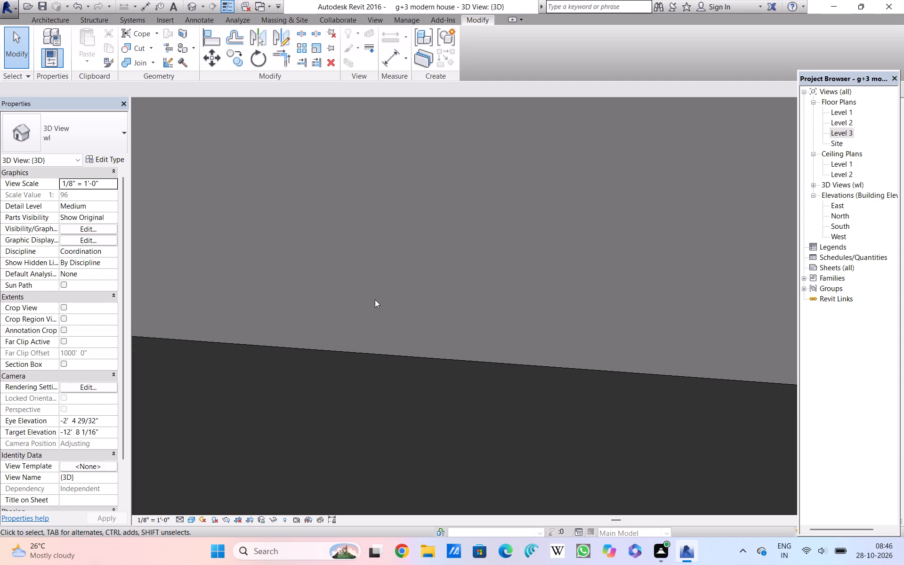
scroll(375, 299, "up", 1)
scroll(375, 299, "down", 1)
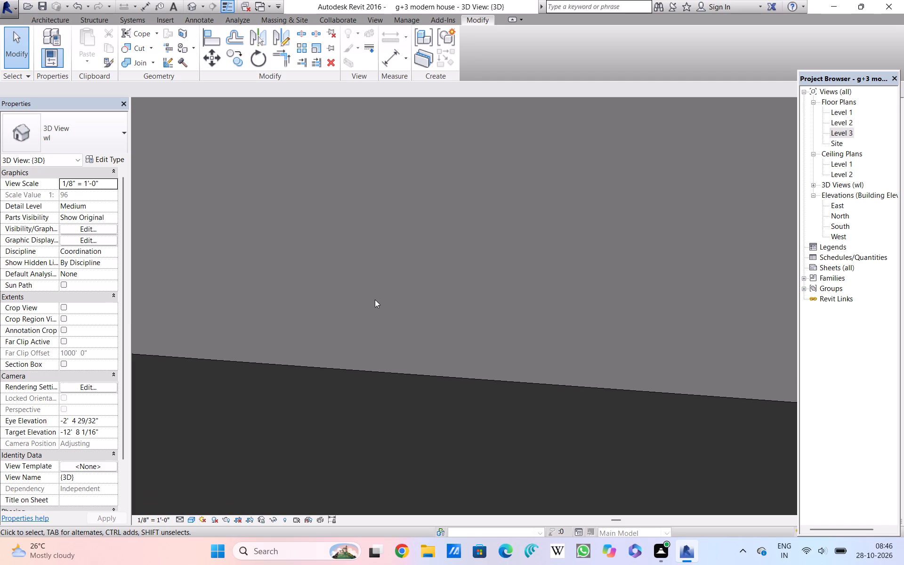
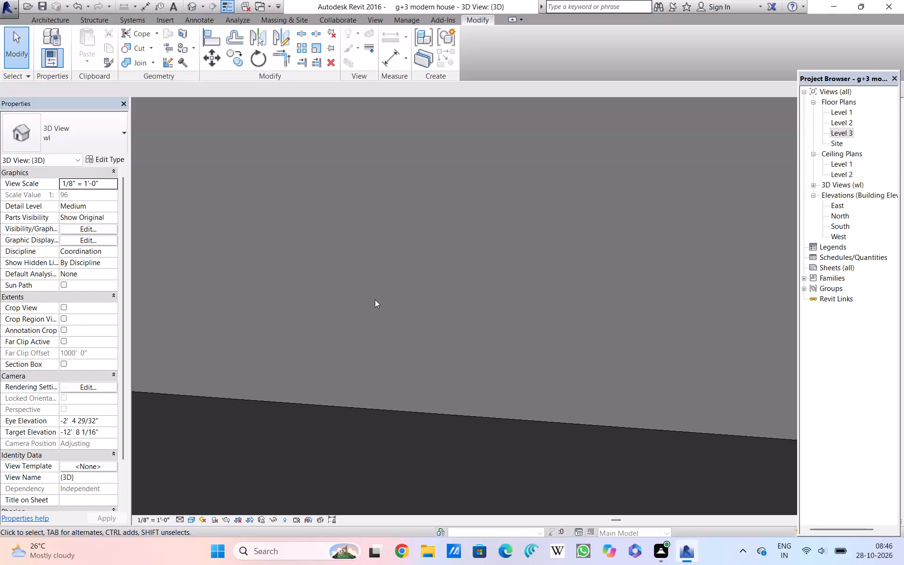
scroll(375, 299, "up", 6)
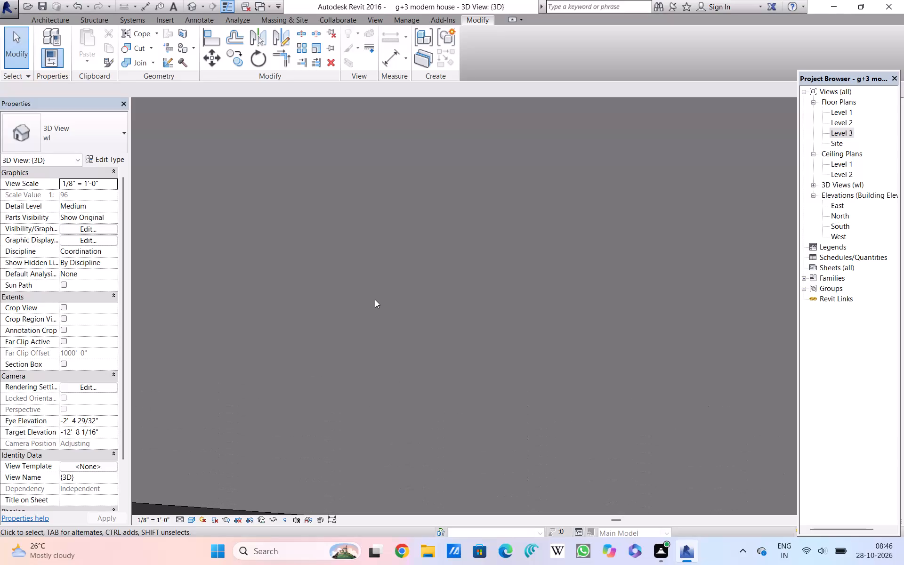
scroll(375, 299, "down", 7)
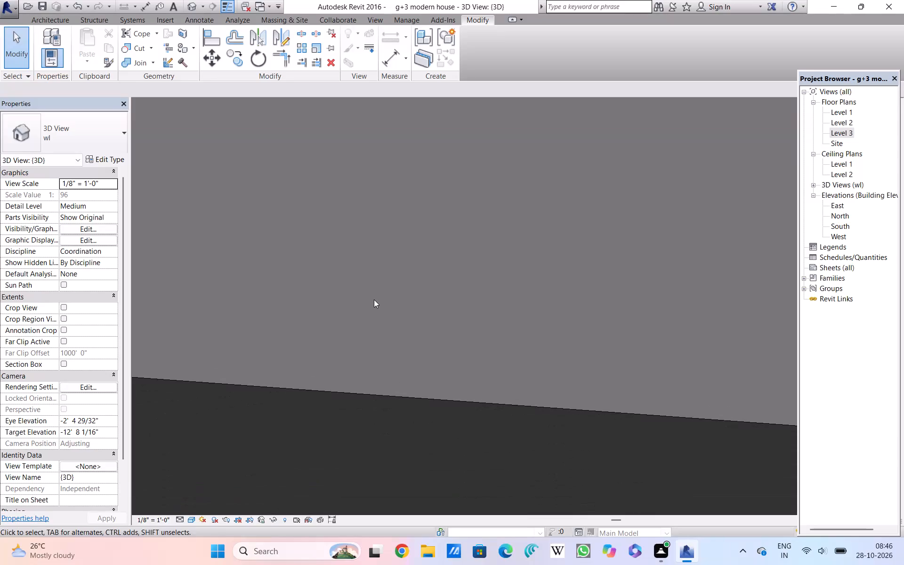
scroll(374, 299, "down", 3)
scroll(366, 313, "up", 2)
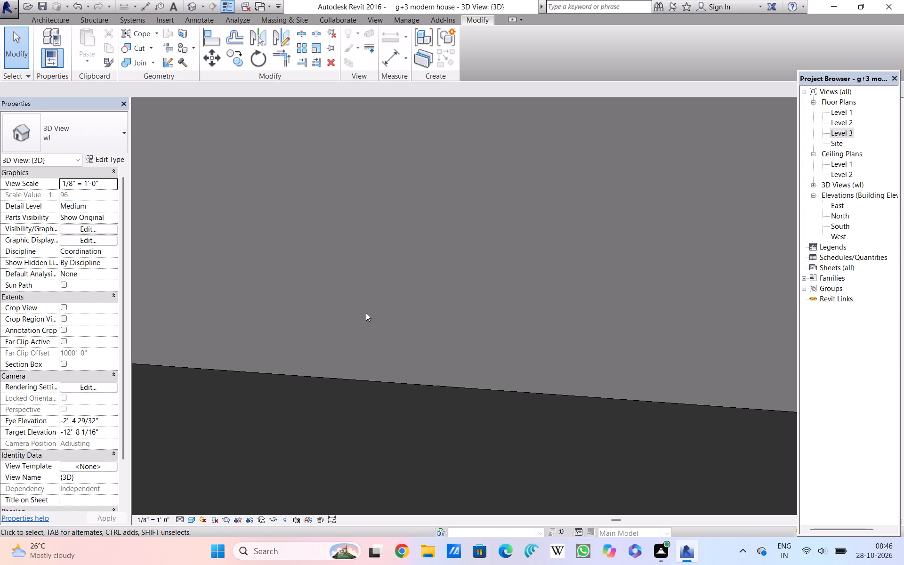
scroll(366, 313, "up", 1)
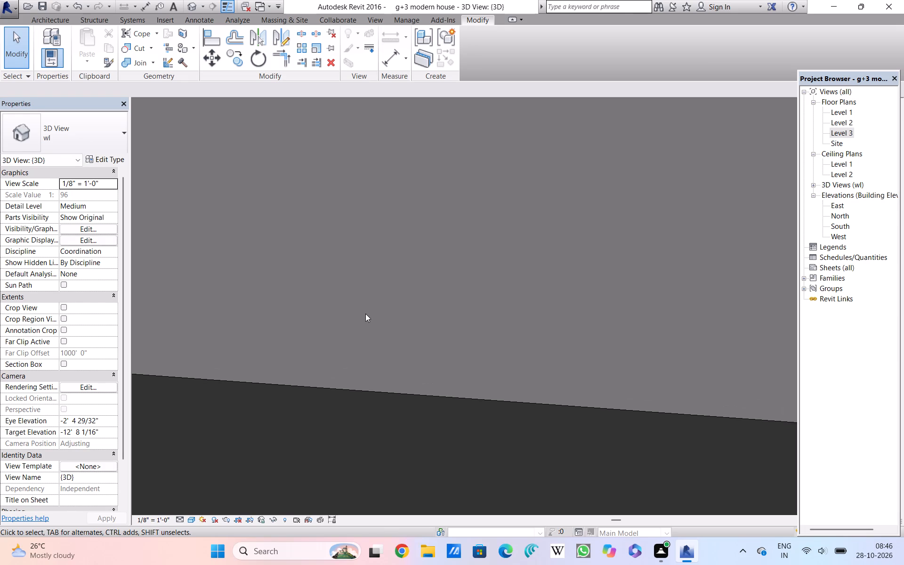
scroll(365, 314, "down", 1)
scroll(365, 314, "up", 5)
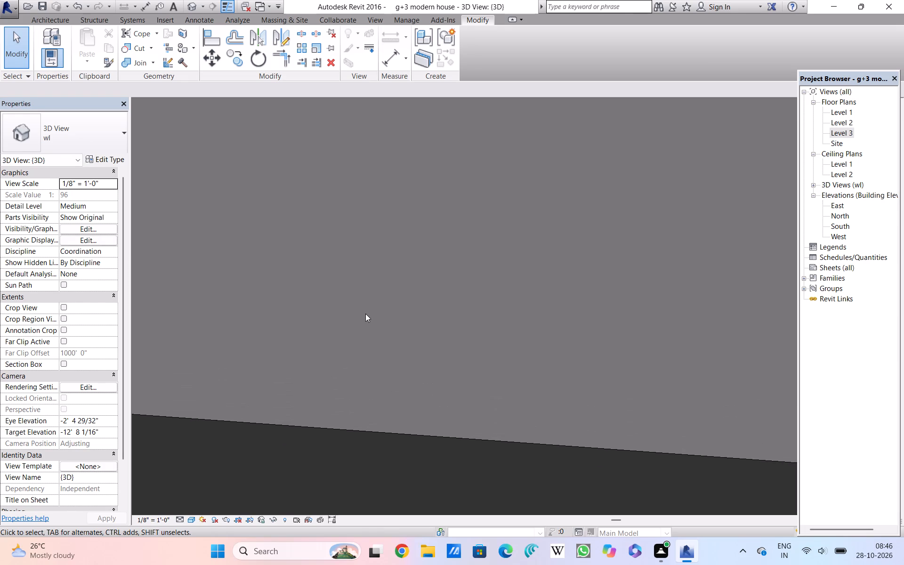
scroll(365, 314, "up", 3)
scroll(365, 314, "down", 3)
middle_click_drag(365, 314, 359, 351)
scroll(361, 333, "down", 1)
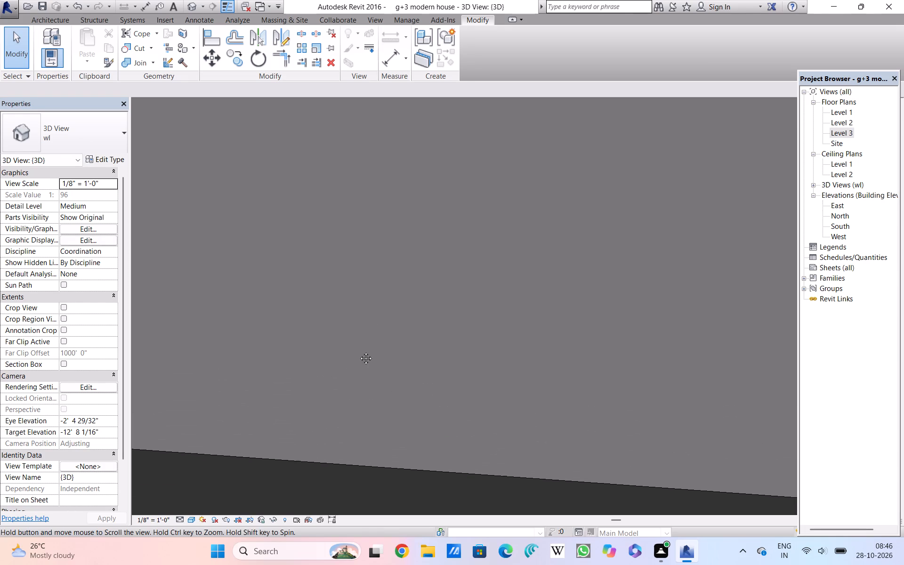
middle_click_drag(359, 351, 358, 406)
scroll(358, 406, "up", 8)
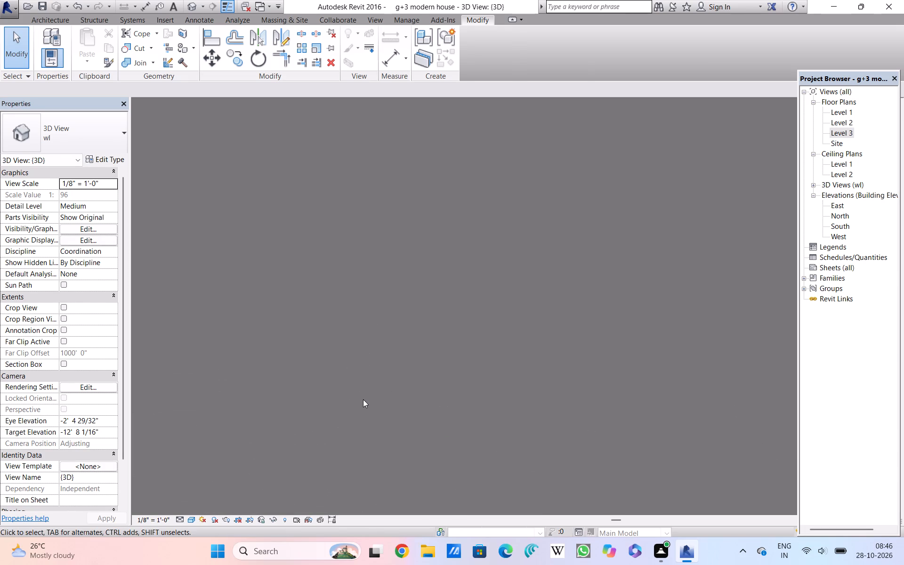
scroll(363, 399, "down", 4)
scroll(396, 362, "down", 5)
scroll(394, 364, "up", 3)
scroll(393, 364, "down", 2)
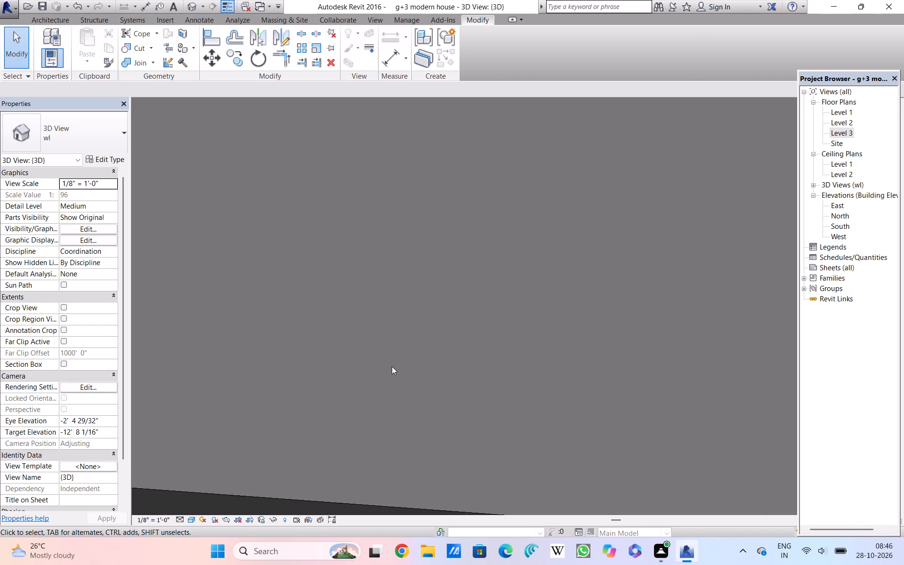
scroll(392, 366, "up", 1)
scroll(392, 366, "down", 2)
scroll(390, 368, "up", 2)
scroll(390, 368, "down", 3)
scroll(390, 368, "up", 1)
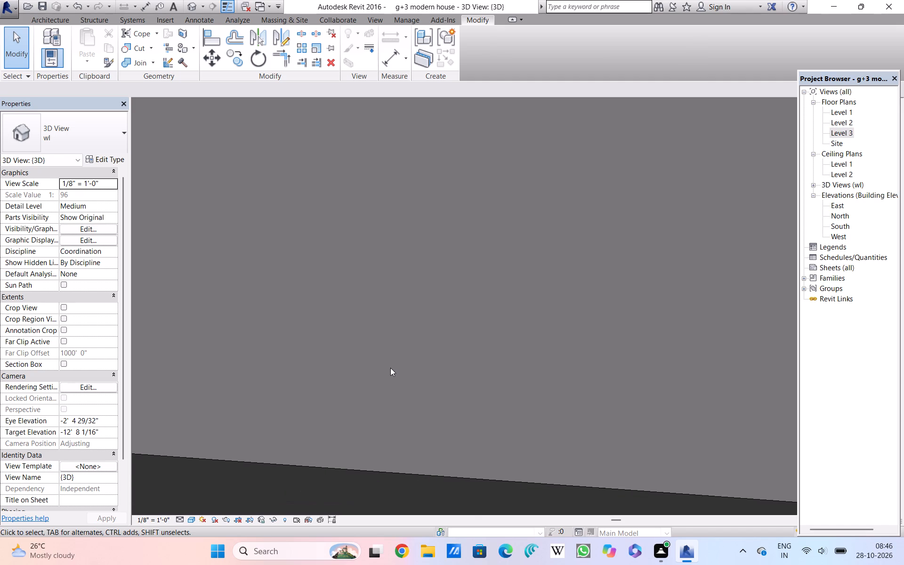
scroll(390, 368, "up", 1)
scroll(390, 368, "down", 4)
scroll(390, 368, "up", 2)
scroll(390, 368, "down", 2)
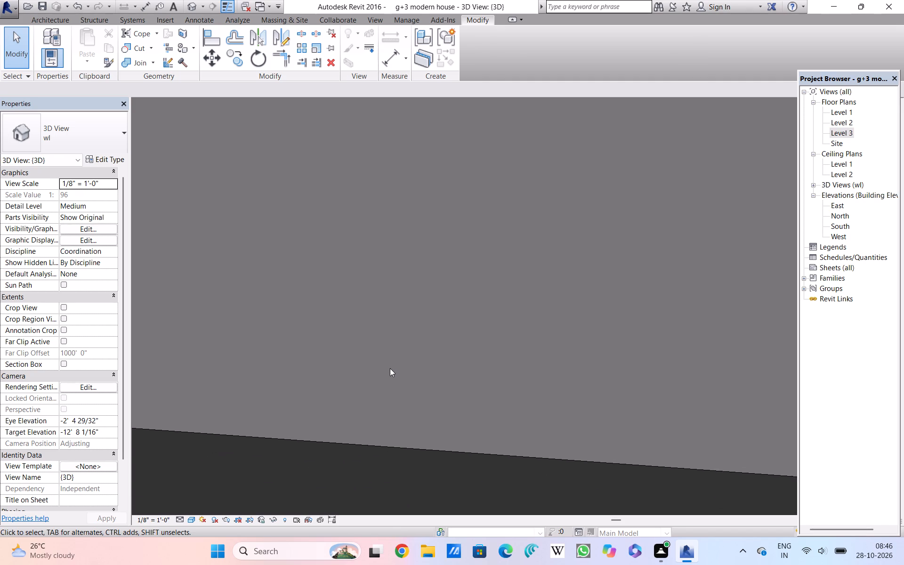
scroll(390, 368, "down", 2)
Examine the rectangular handrail and balusters around the railing's corner in the 3D view.
middle_click_drag(389, 369, 379, 390)
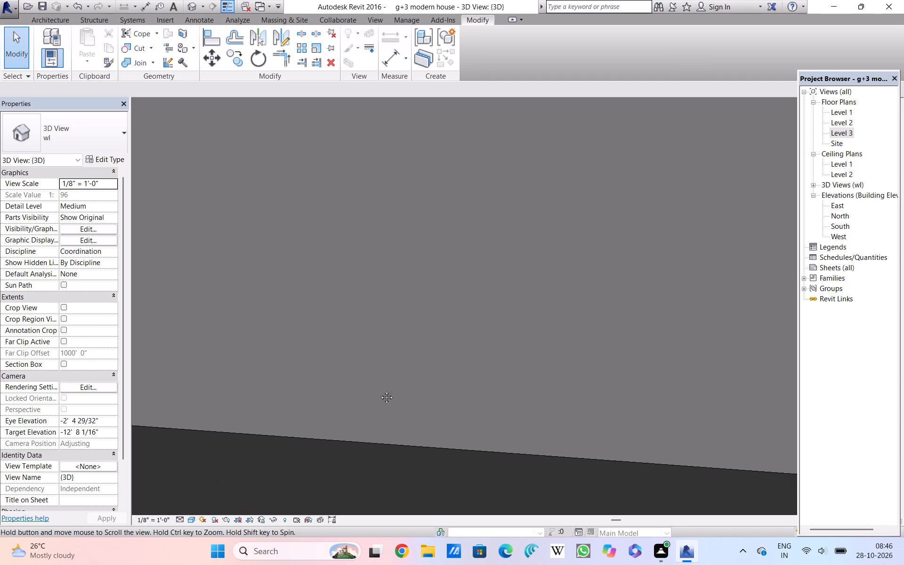
middle_click_drag(379, 390, 351, 472)
middle_click_drag(401, 346, 375, 411)
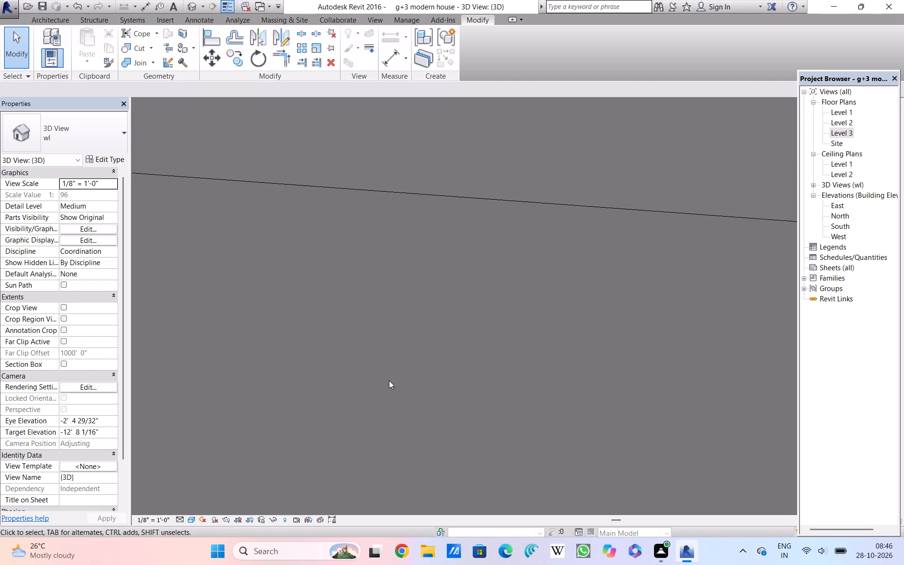
middle_click_drag(400, 353, 371, 434)
scroll(371, 428, "up", 1)
scroll(378, 415, "down", 9)
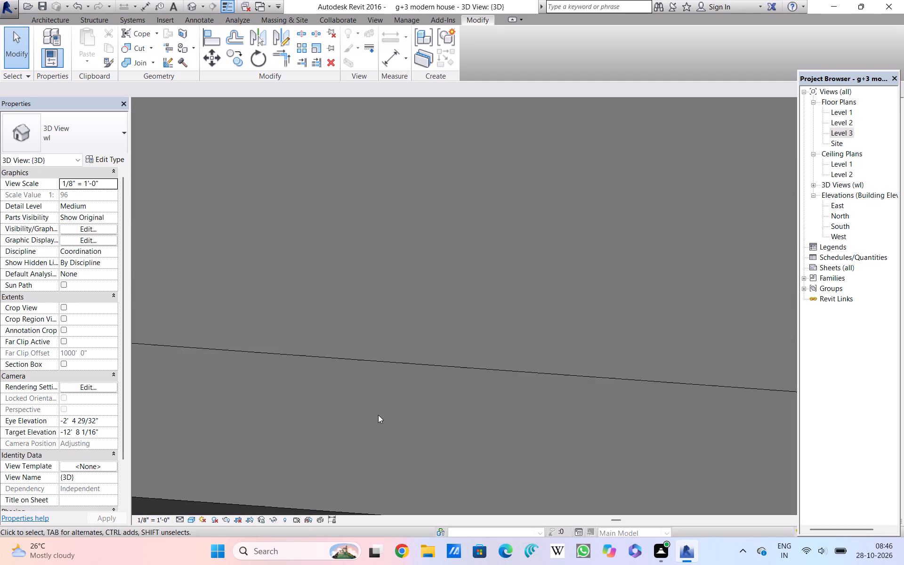
scroll(378, 415, "down", 5)
middle_click_drag(453, 264, 422, 393)
scroll(453, 264, "down", 1)
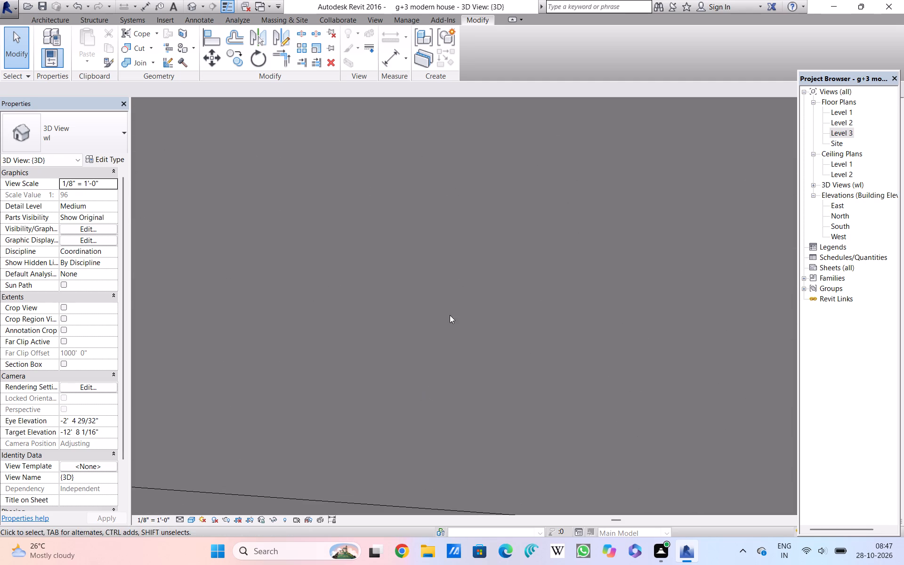
middle_click_drag(450, 315, 413, 409)
scroll(450, 315, "down", 1)
scroll(415, 400, "down", 14)
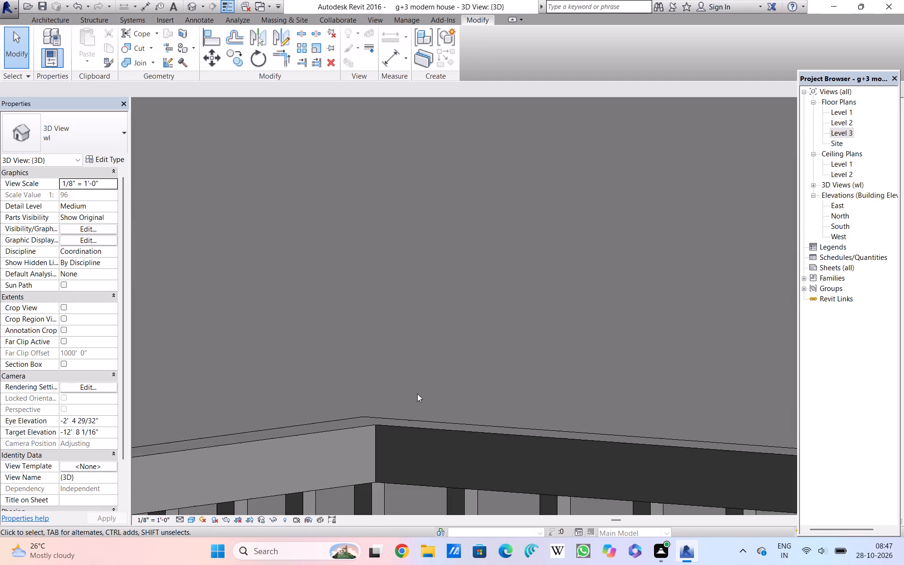
scroll(430, 378, "down", 7)
middle_click_drag(430, 378, 421, 397)
scroll(428, 381, "down", 1)
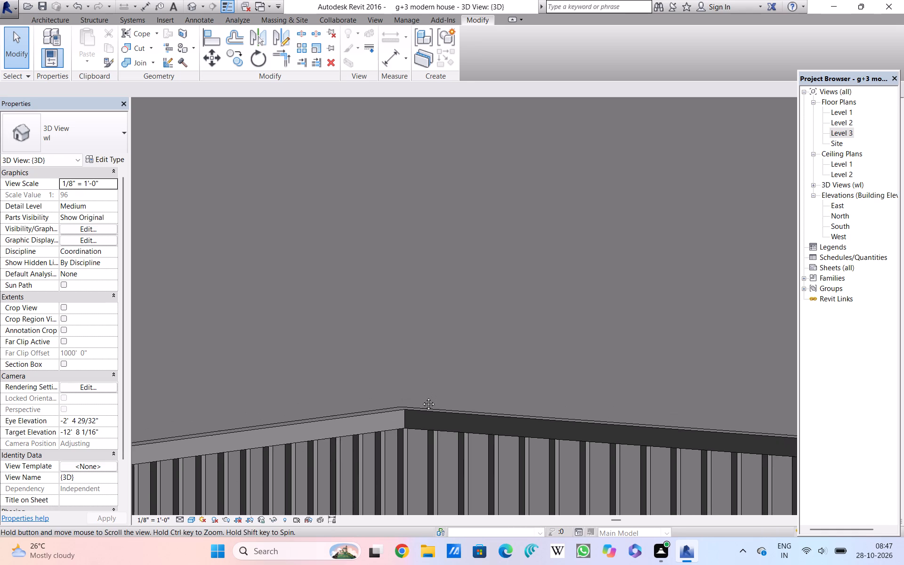
middle_click_drag(421, 397, 419, 403)
scroll(419, 403, "up", 6)
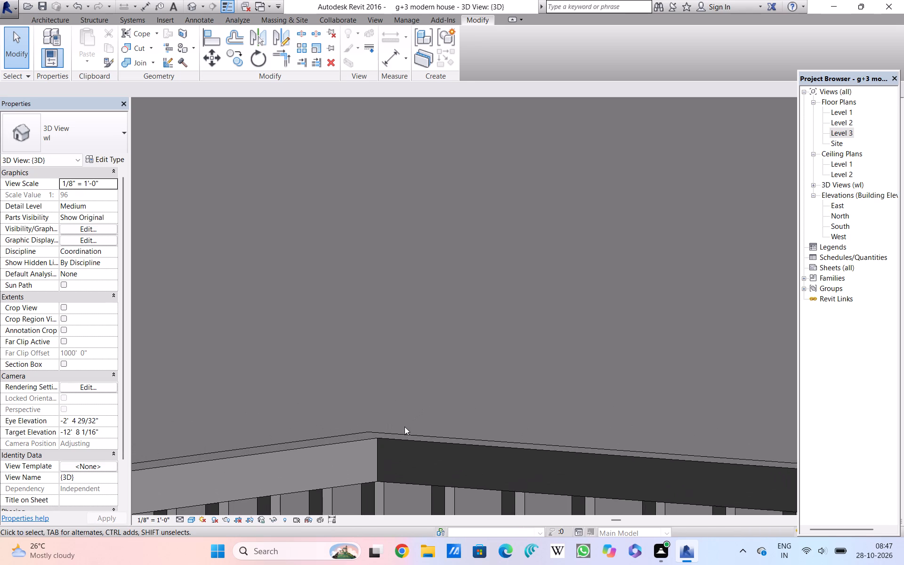
scroll(402, 431, "up", 14)
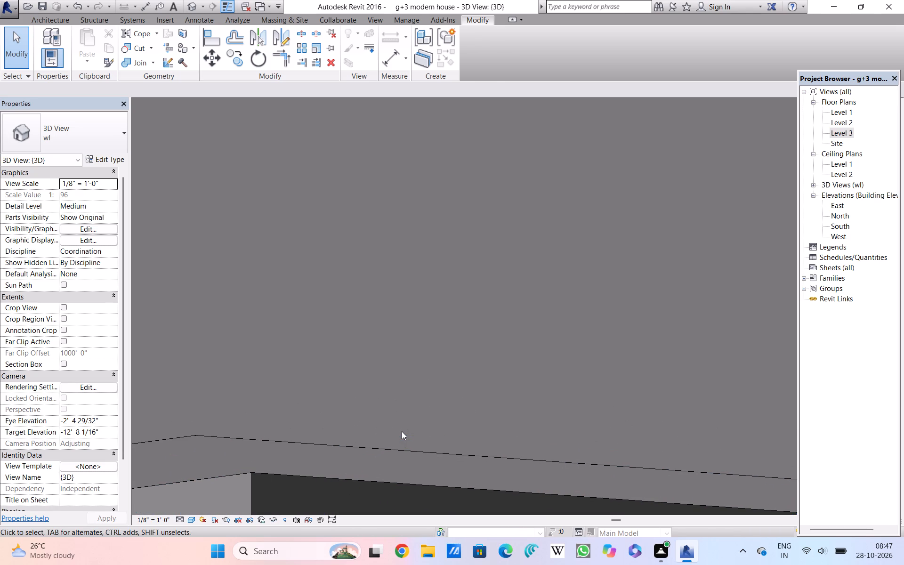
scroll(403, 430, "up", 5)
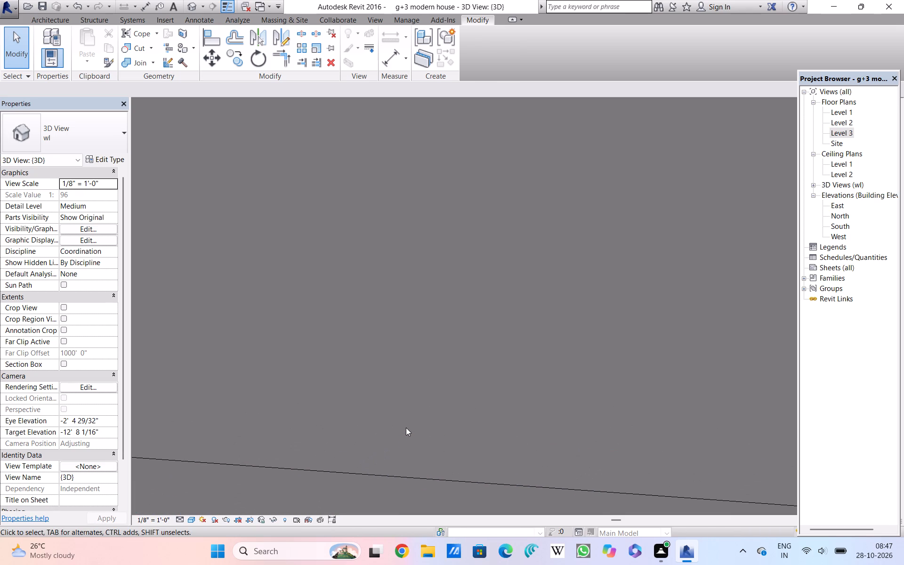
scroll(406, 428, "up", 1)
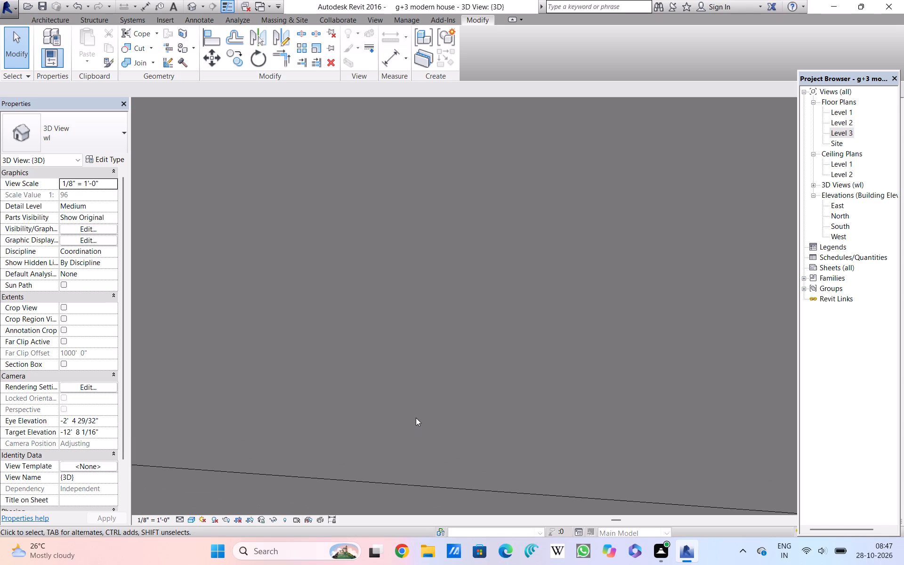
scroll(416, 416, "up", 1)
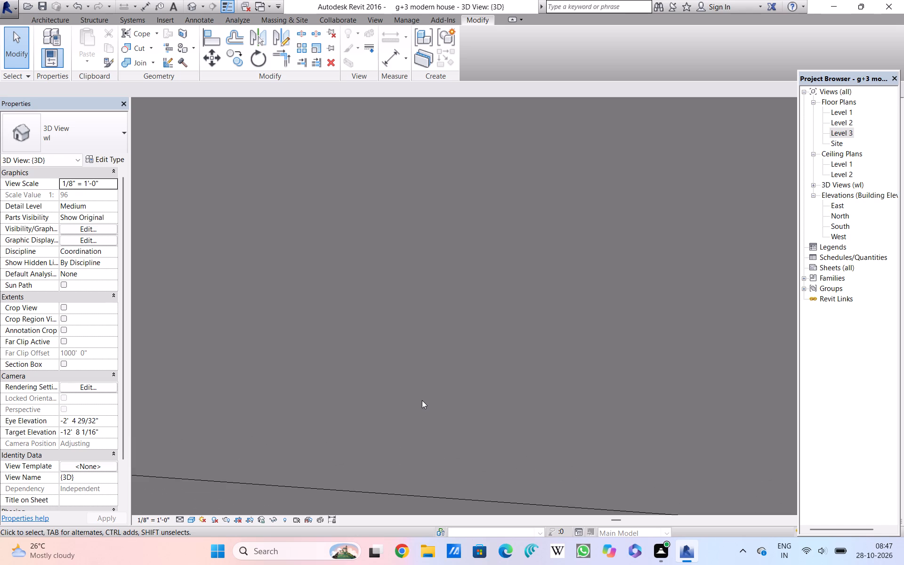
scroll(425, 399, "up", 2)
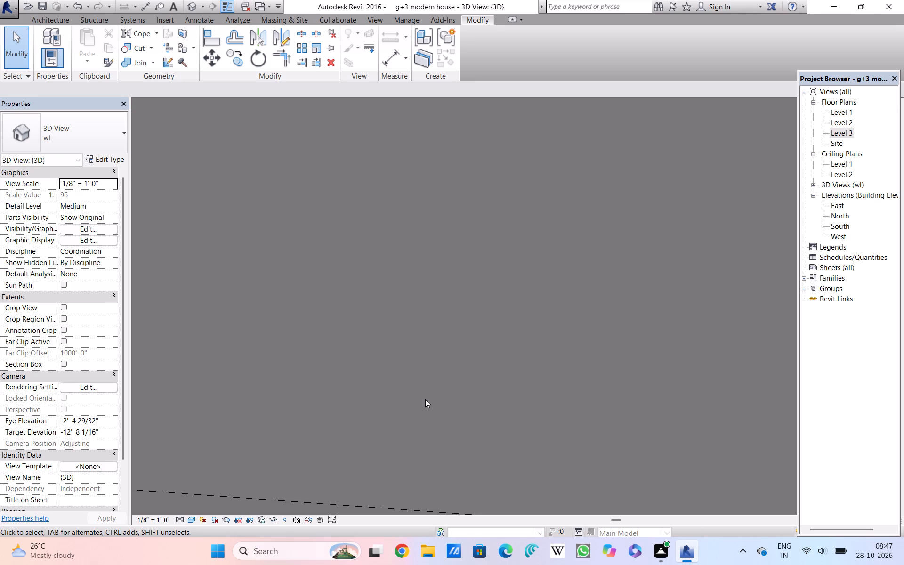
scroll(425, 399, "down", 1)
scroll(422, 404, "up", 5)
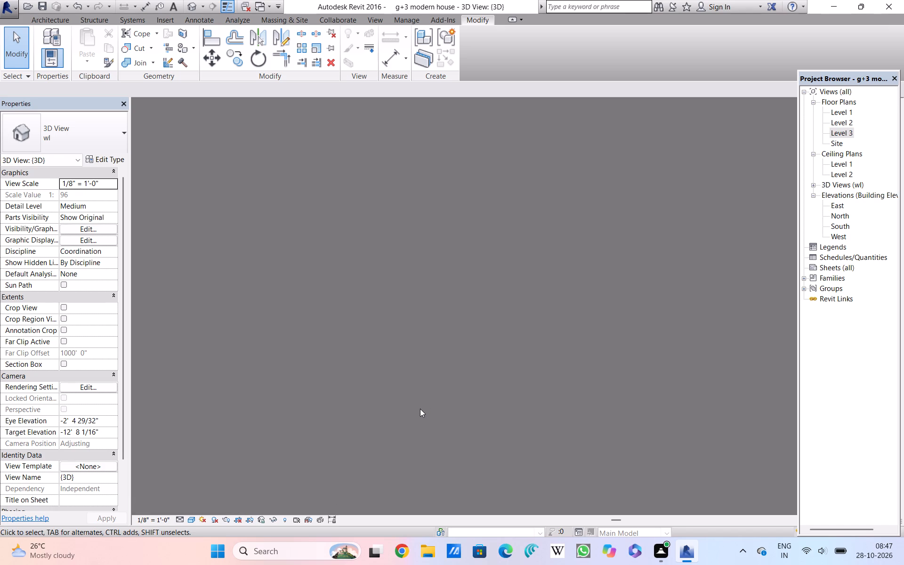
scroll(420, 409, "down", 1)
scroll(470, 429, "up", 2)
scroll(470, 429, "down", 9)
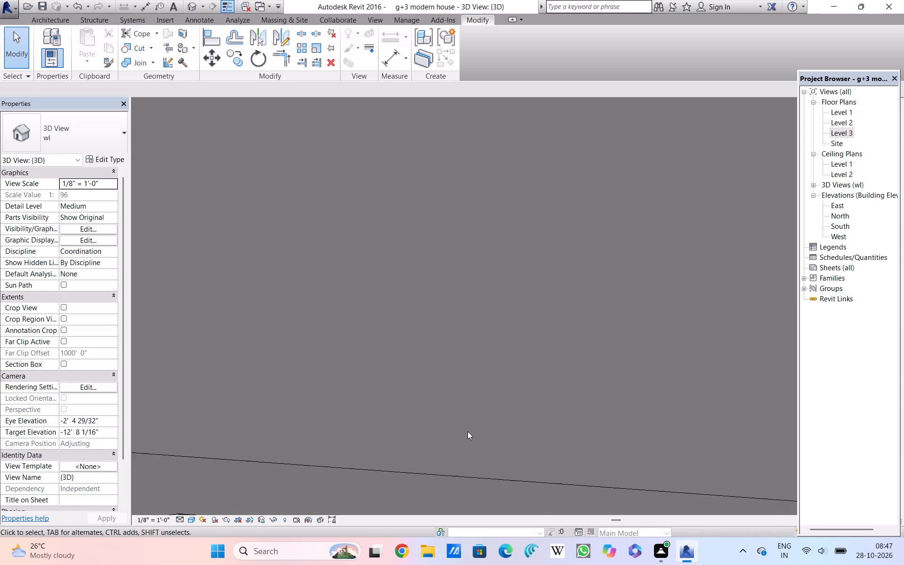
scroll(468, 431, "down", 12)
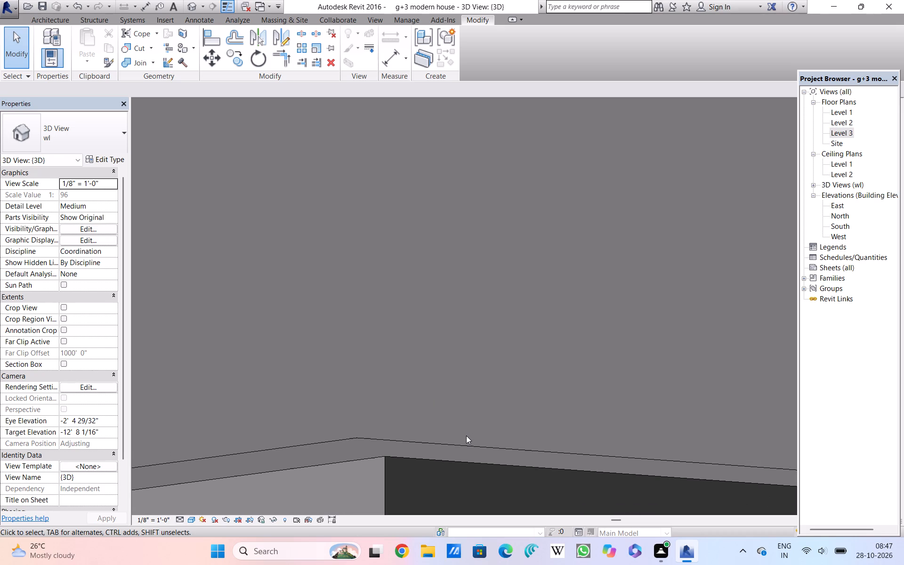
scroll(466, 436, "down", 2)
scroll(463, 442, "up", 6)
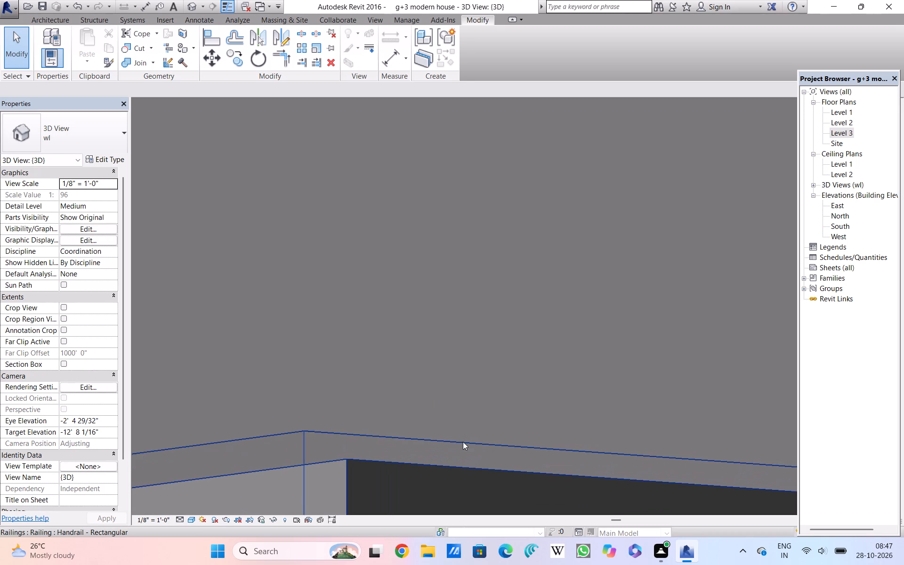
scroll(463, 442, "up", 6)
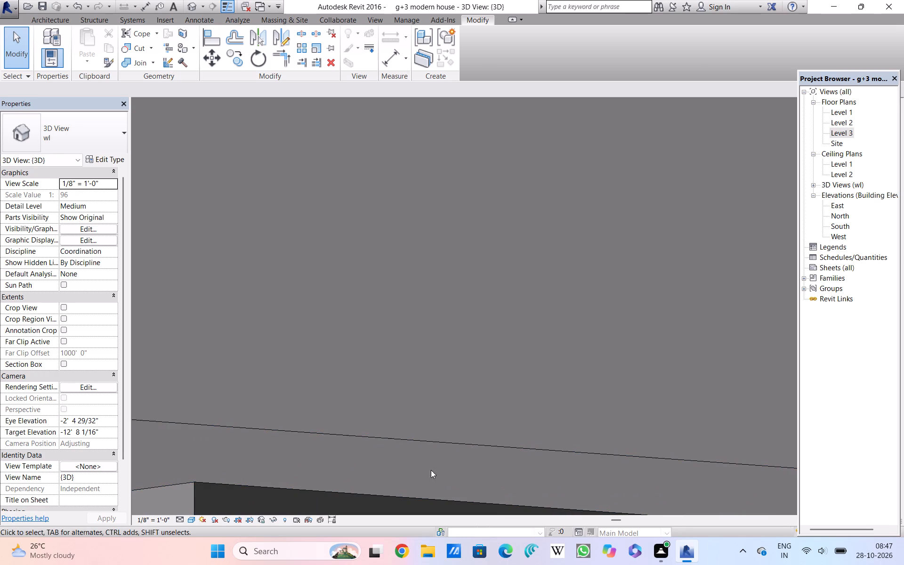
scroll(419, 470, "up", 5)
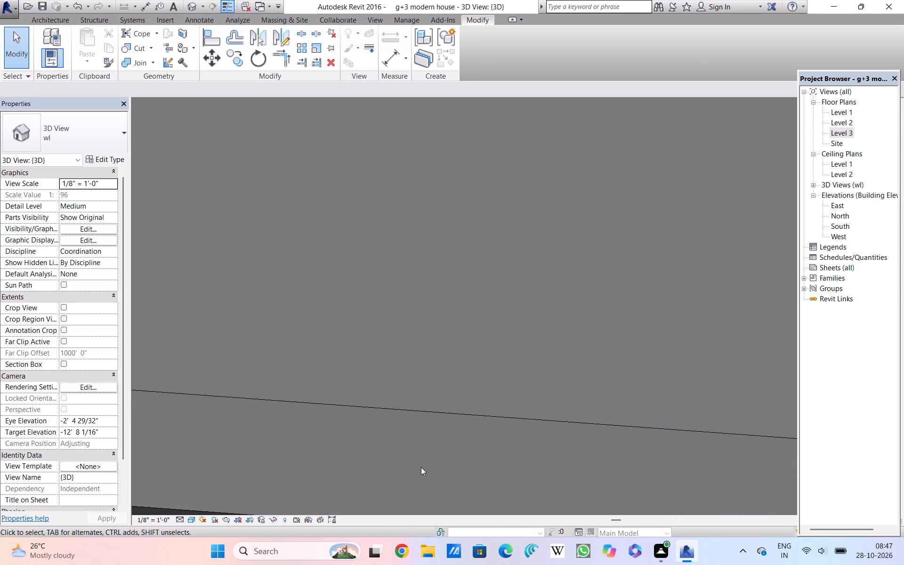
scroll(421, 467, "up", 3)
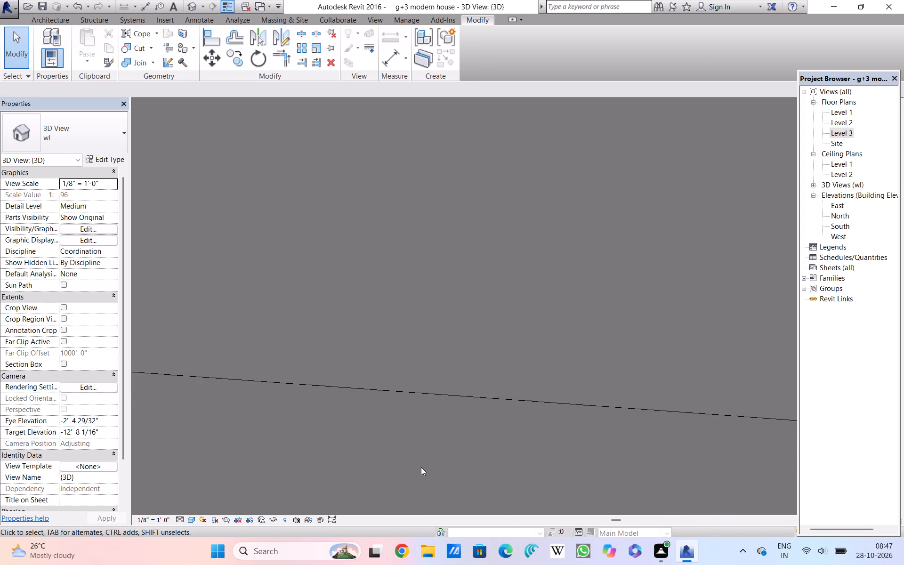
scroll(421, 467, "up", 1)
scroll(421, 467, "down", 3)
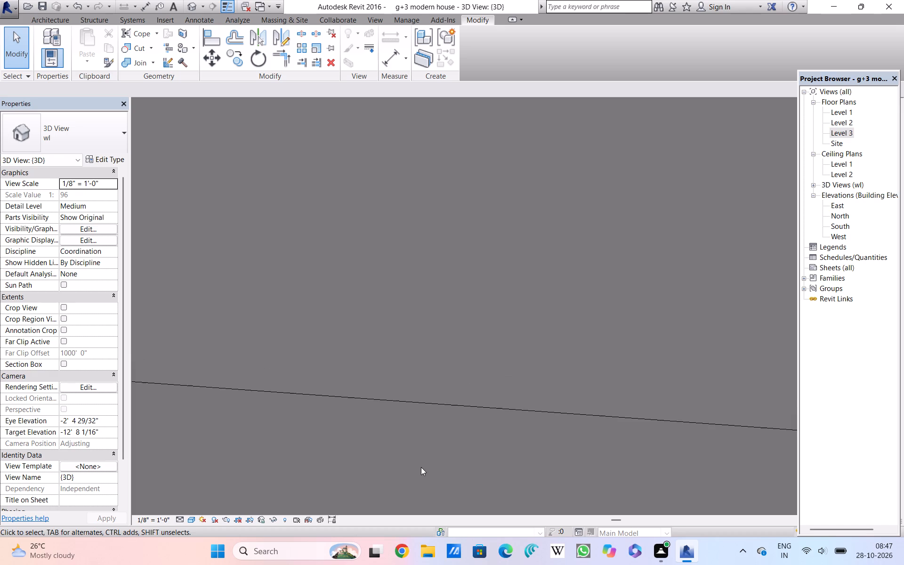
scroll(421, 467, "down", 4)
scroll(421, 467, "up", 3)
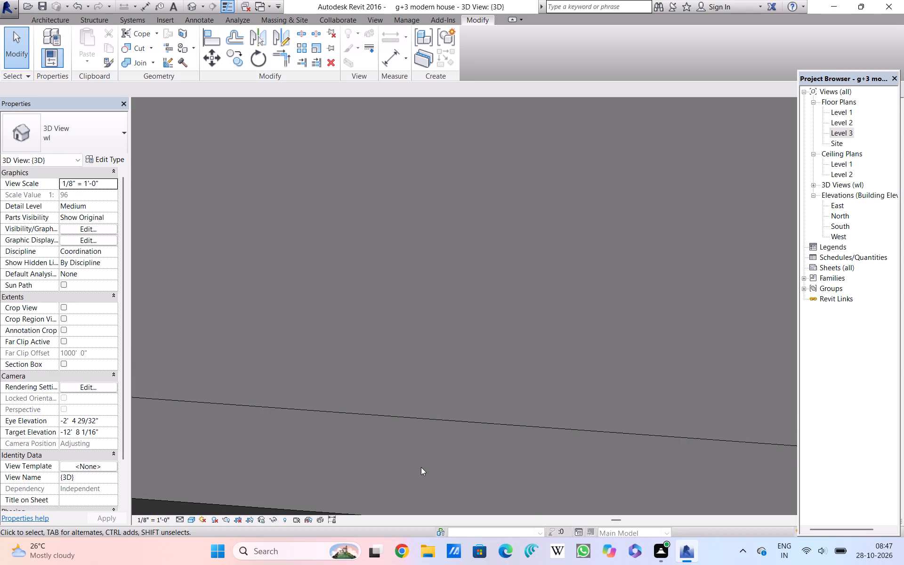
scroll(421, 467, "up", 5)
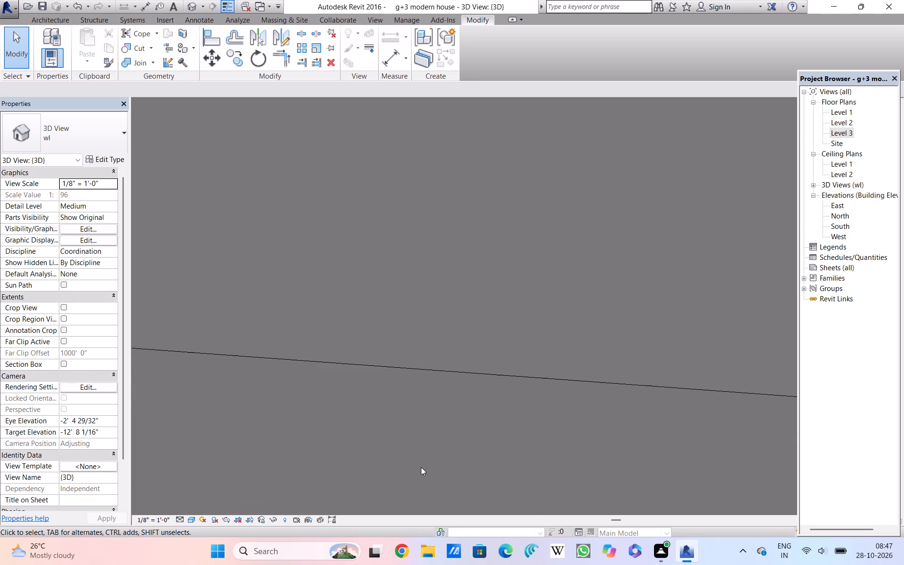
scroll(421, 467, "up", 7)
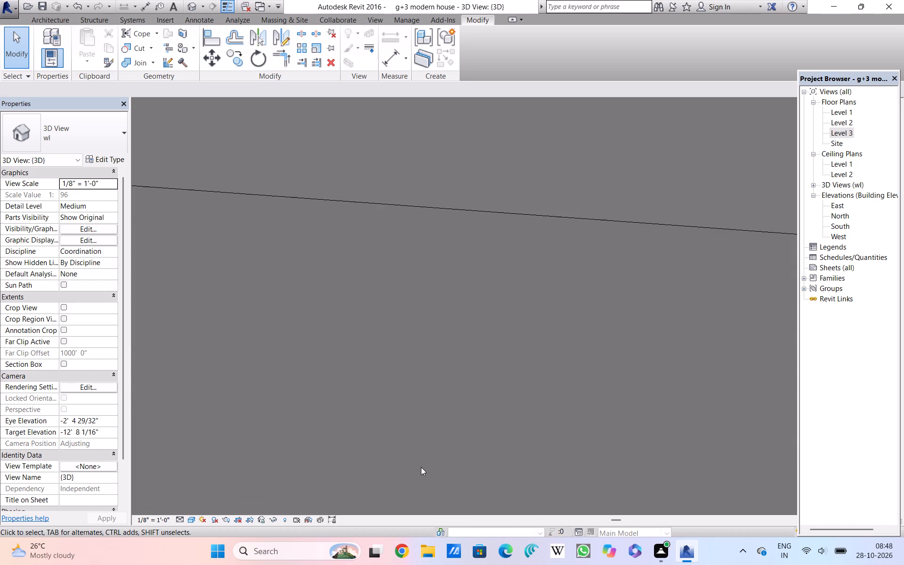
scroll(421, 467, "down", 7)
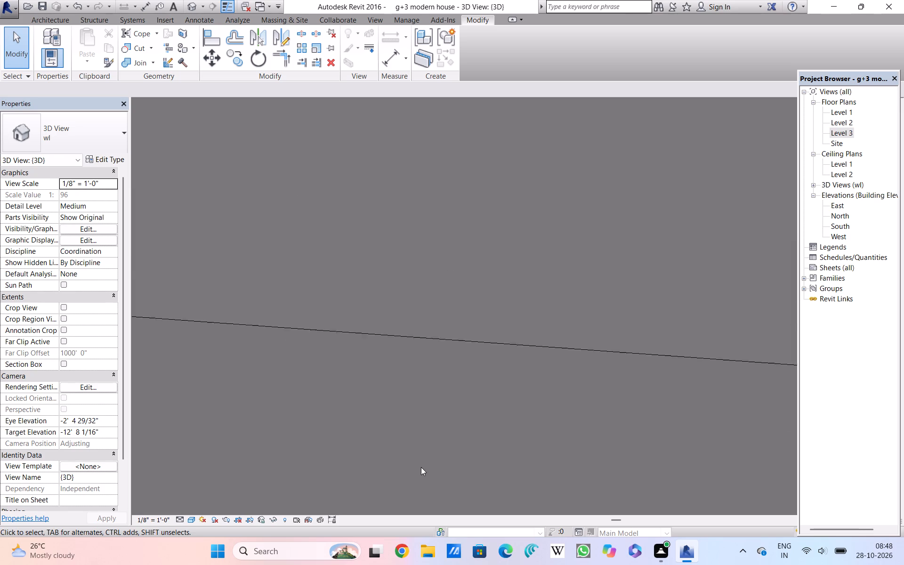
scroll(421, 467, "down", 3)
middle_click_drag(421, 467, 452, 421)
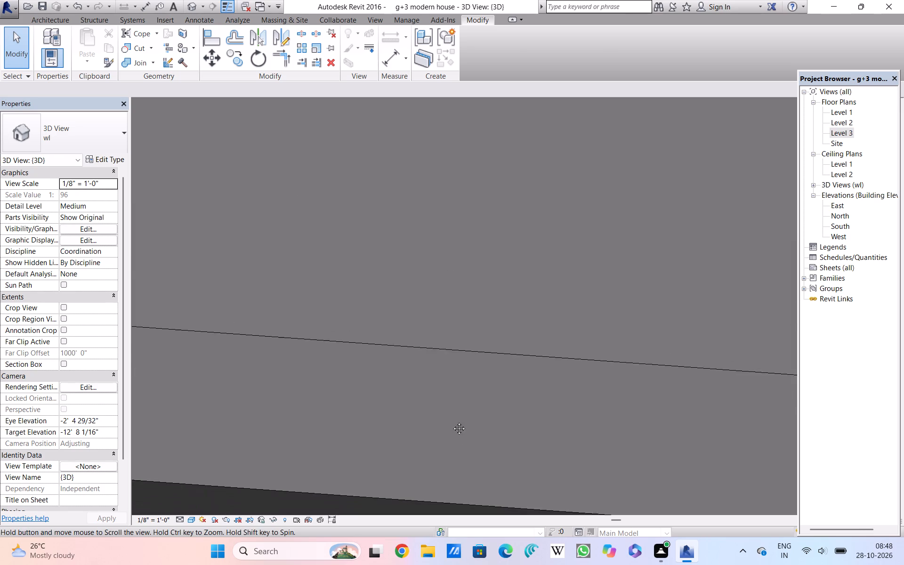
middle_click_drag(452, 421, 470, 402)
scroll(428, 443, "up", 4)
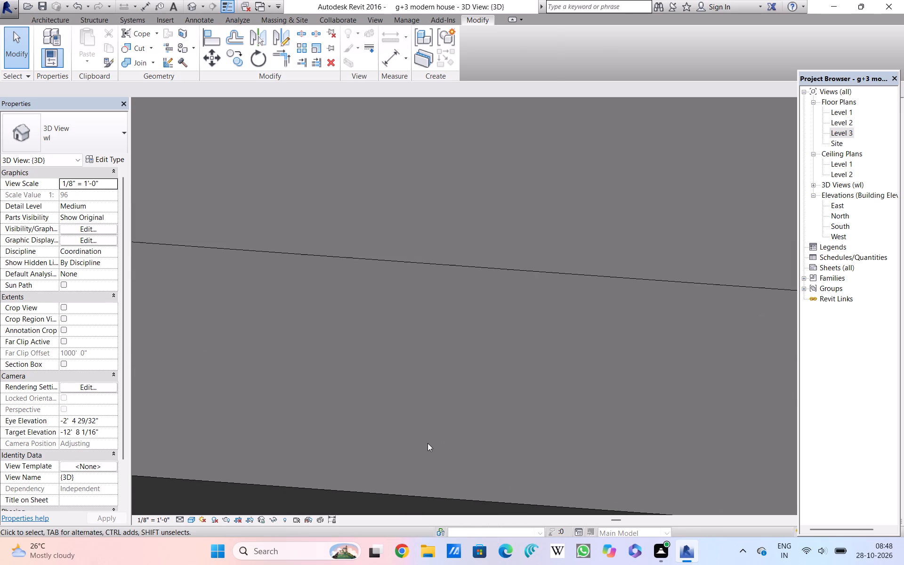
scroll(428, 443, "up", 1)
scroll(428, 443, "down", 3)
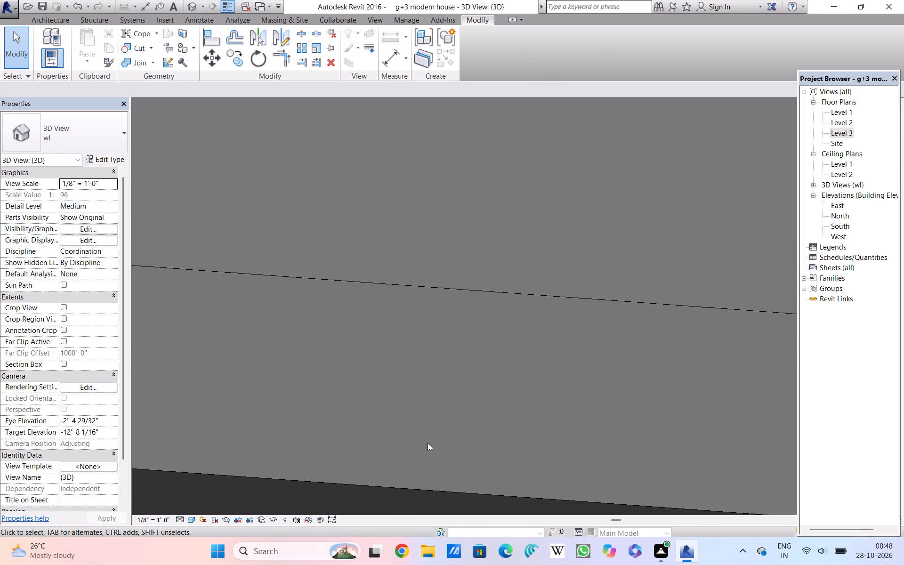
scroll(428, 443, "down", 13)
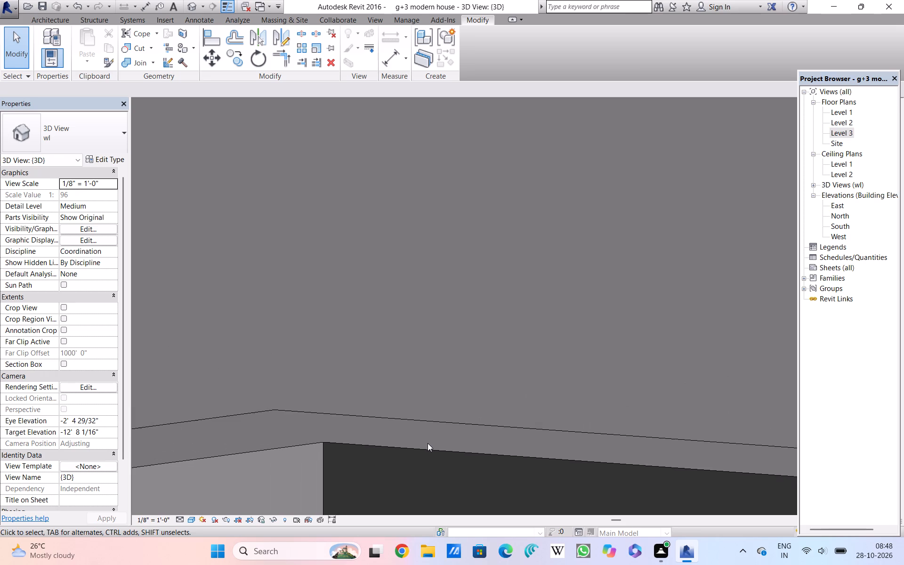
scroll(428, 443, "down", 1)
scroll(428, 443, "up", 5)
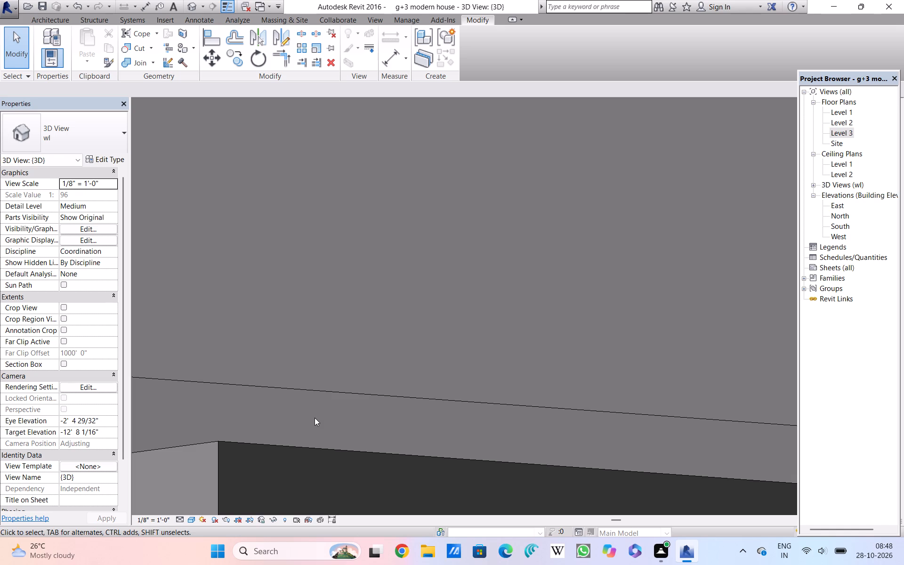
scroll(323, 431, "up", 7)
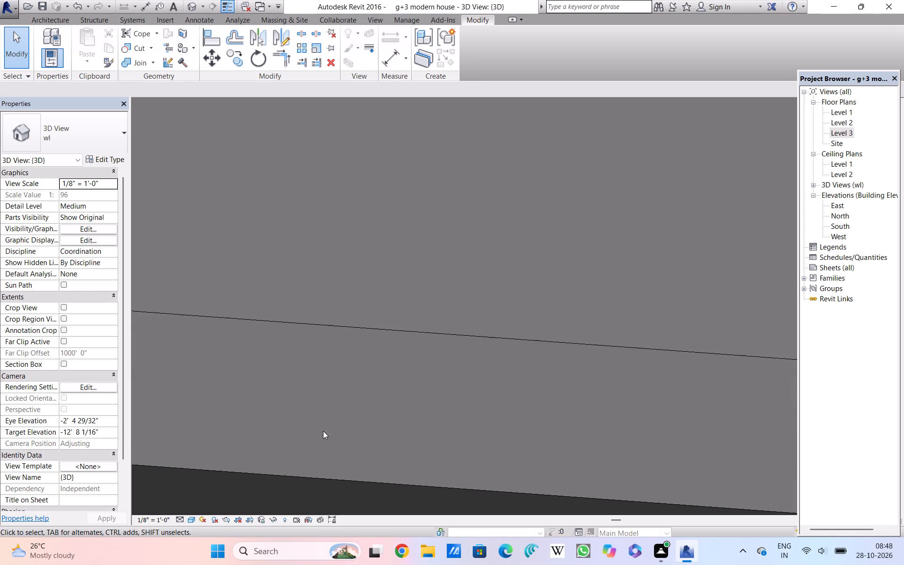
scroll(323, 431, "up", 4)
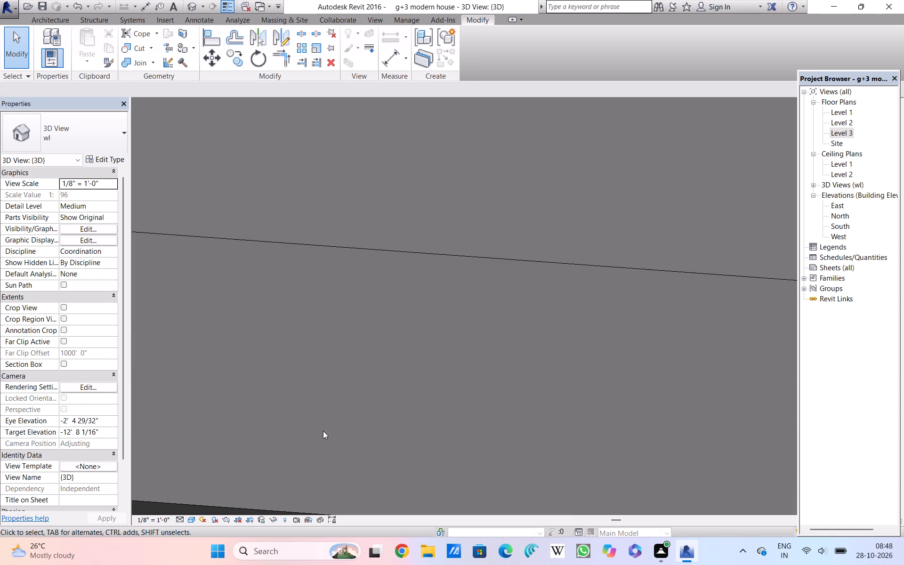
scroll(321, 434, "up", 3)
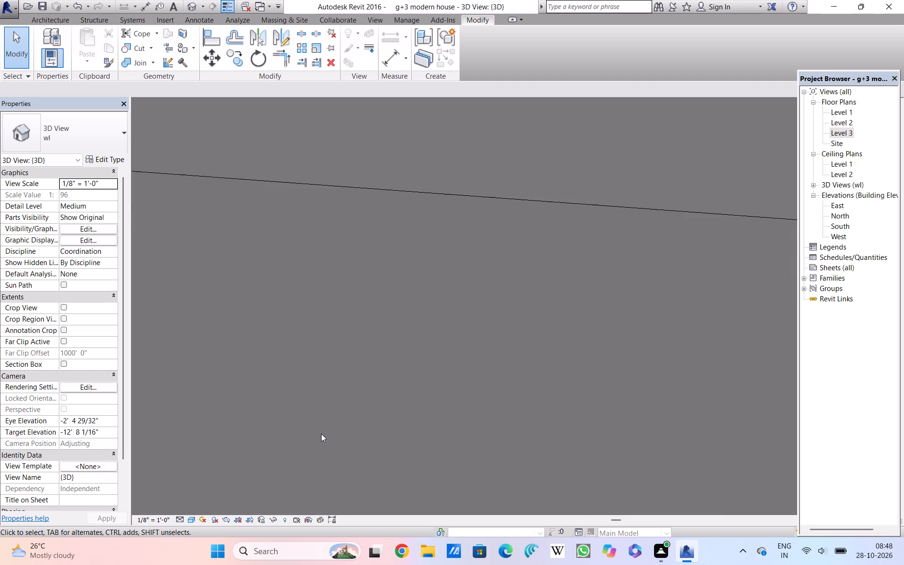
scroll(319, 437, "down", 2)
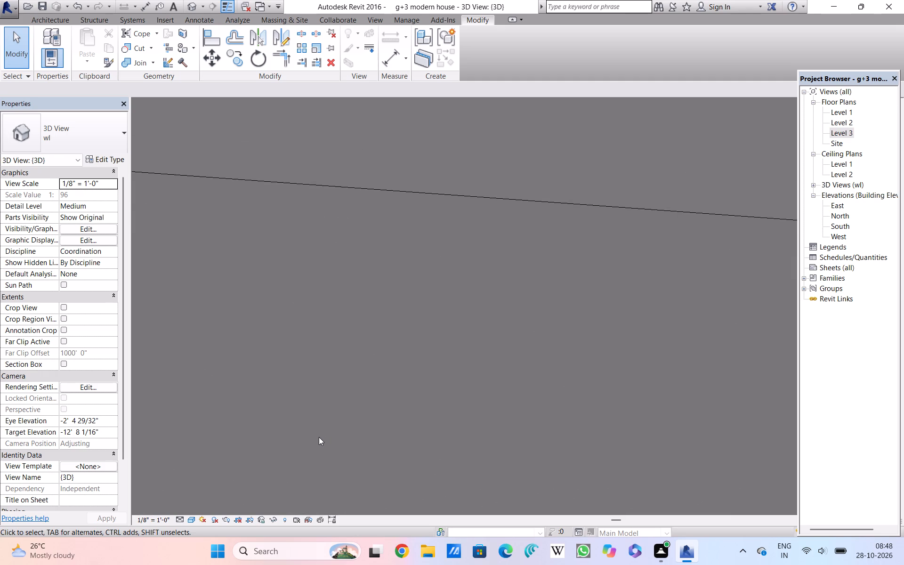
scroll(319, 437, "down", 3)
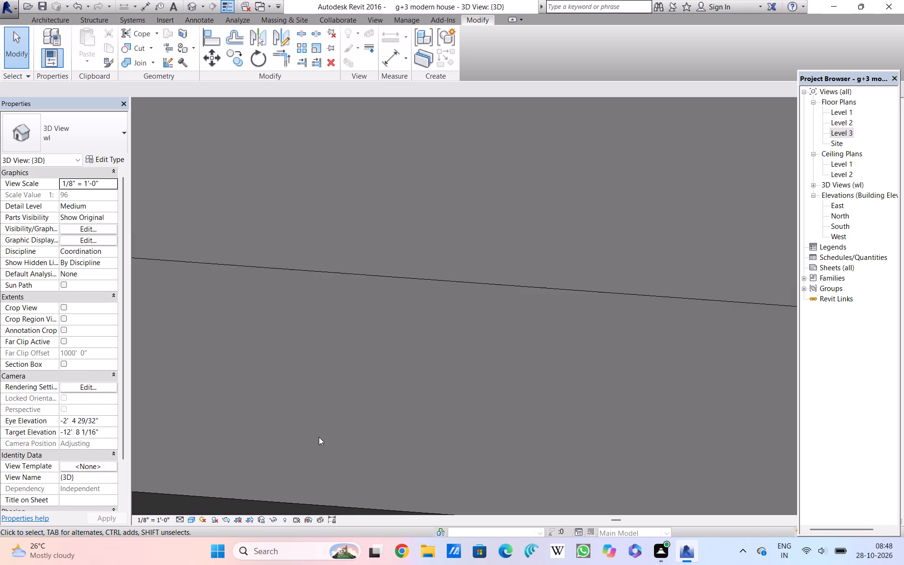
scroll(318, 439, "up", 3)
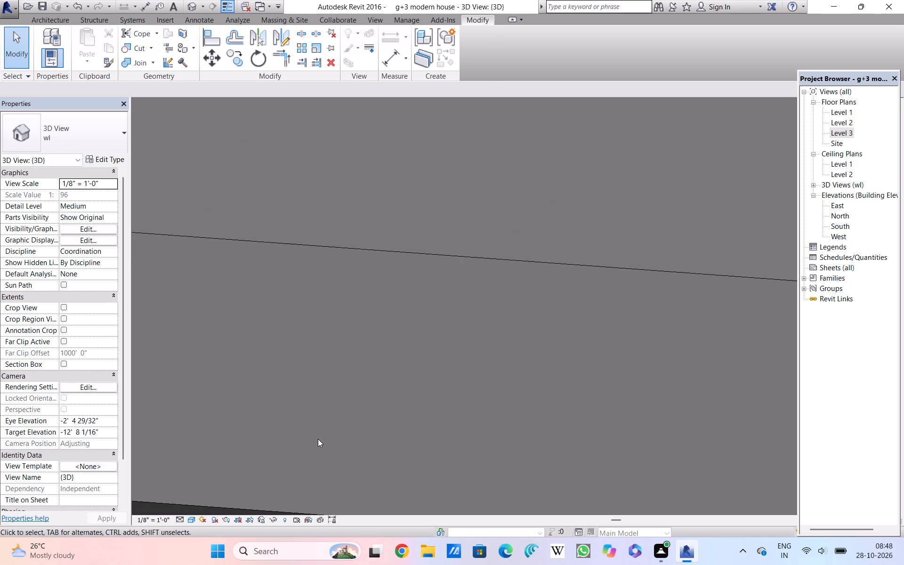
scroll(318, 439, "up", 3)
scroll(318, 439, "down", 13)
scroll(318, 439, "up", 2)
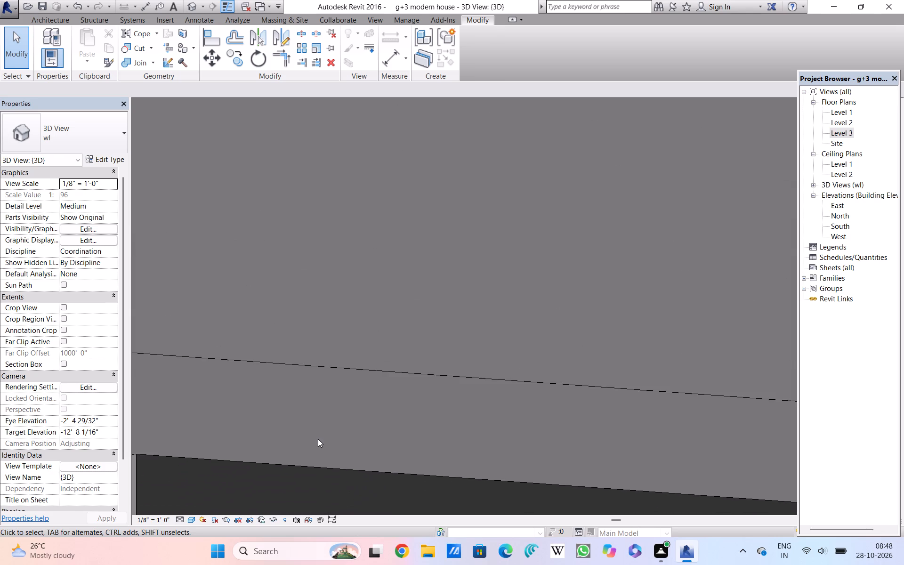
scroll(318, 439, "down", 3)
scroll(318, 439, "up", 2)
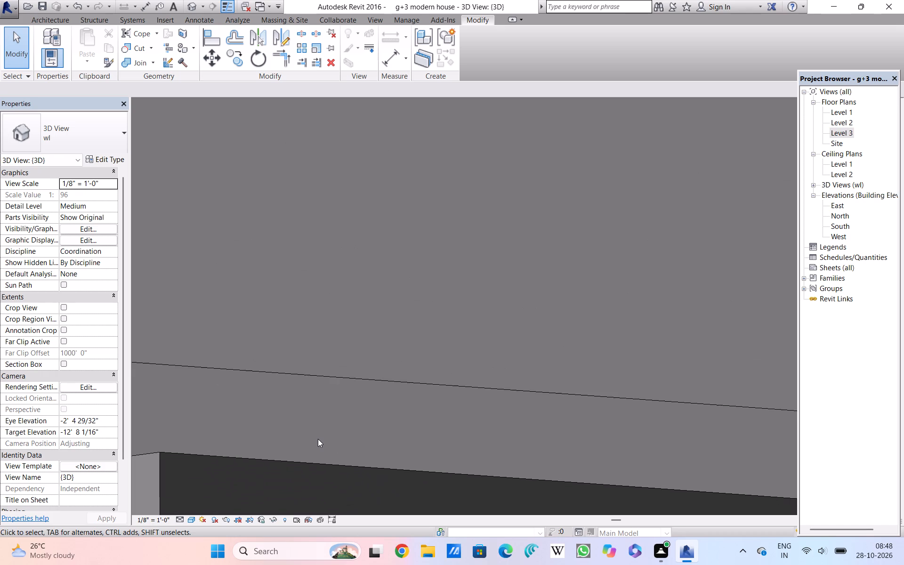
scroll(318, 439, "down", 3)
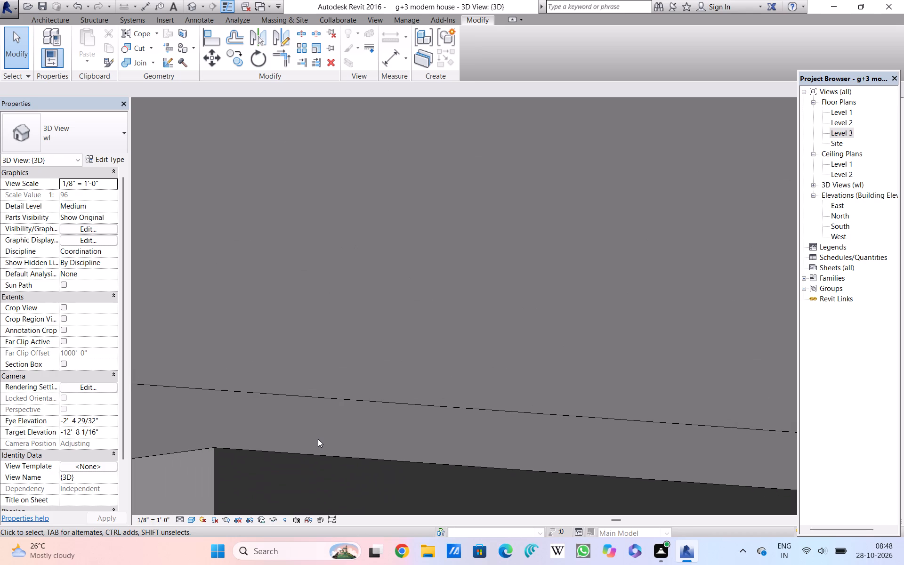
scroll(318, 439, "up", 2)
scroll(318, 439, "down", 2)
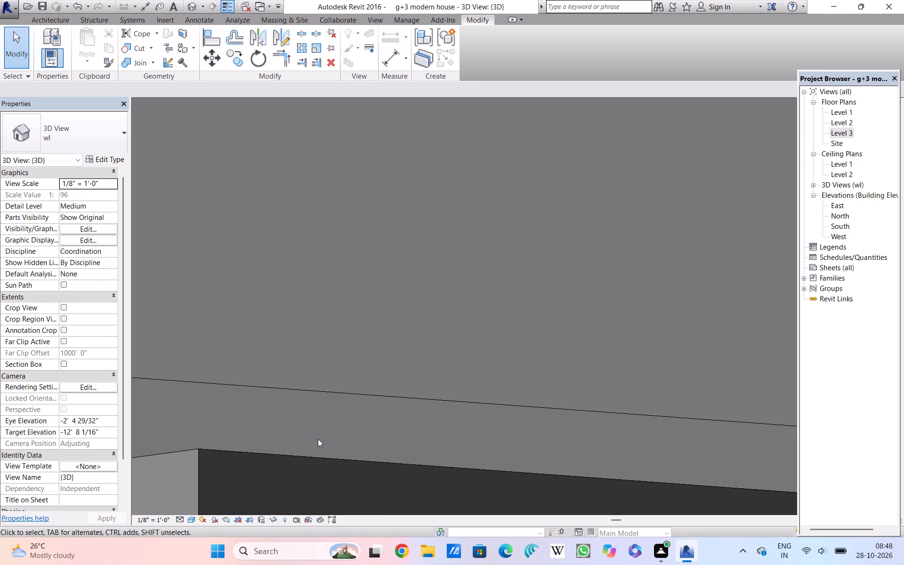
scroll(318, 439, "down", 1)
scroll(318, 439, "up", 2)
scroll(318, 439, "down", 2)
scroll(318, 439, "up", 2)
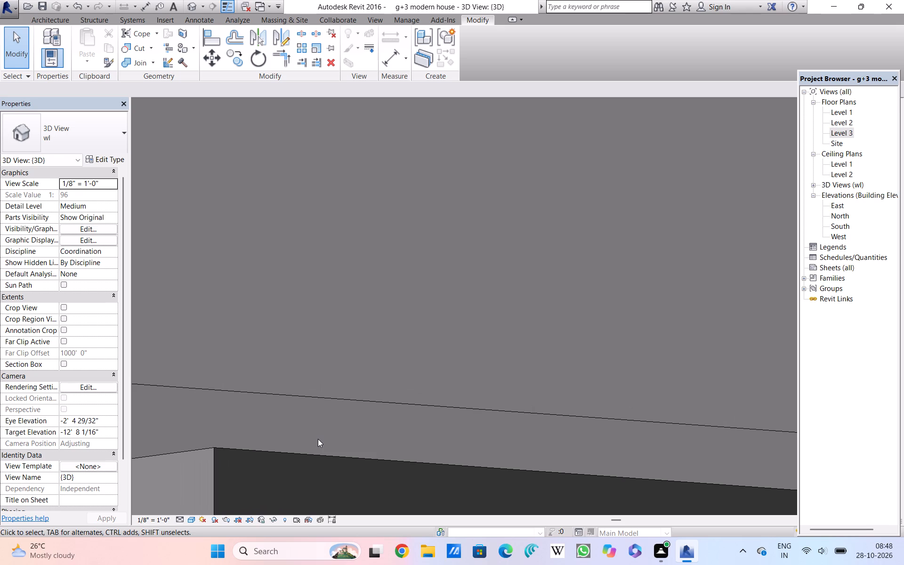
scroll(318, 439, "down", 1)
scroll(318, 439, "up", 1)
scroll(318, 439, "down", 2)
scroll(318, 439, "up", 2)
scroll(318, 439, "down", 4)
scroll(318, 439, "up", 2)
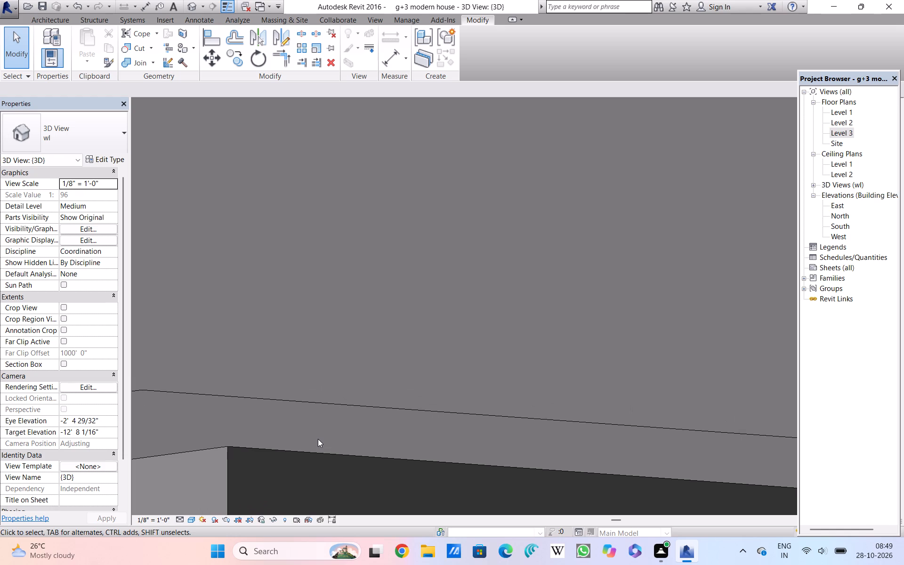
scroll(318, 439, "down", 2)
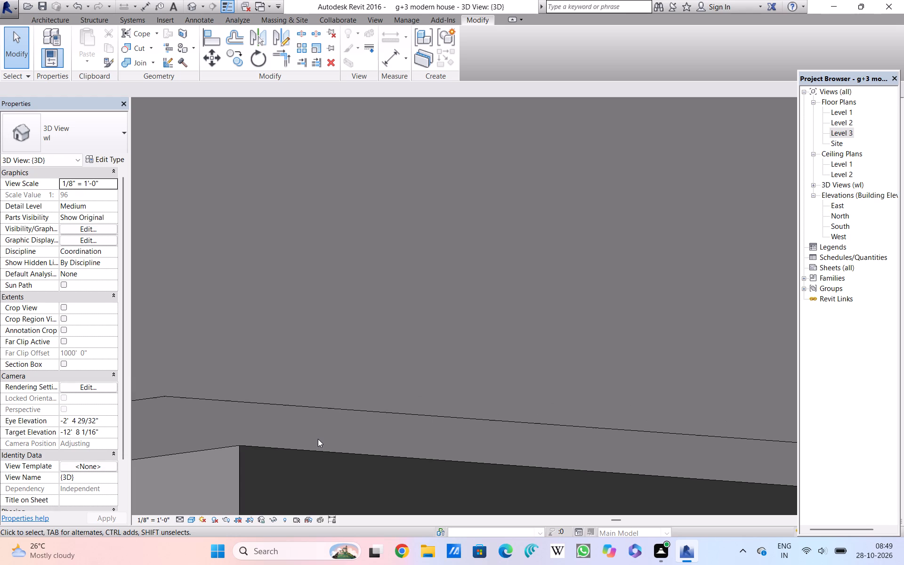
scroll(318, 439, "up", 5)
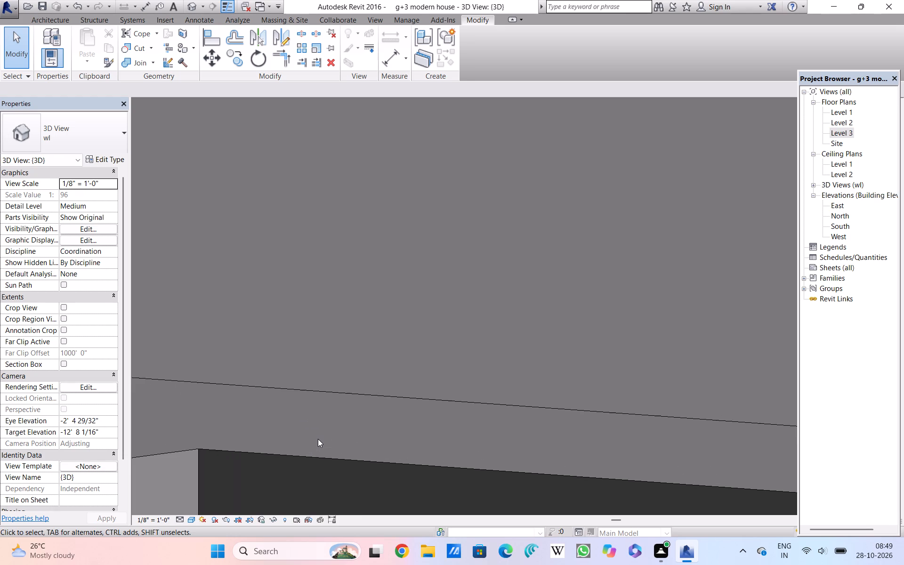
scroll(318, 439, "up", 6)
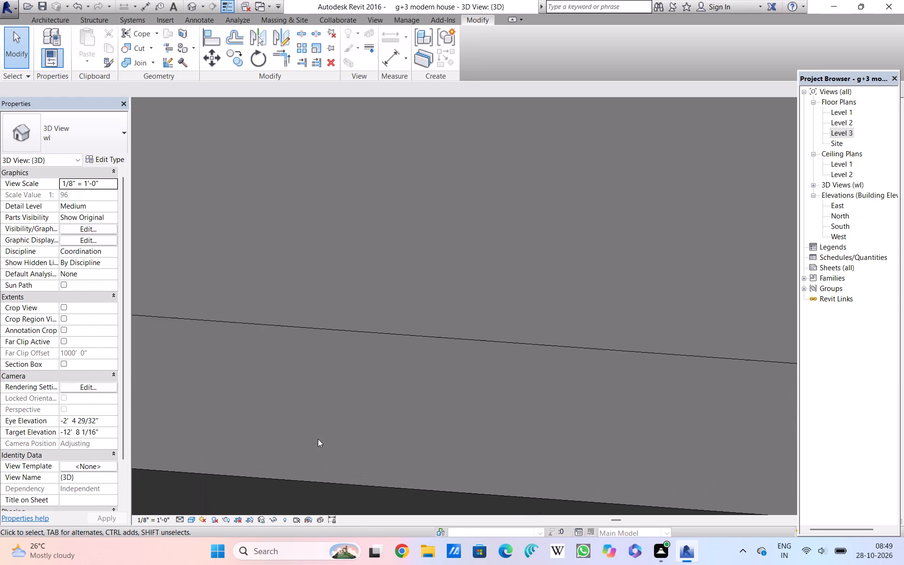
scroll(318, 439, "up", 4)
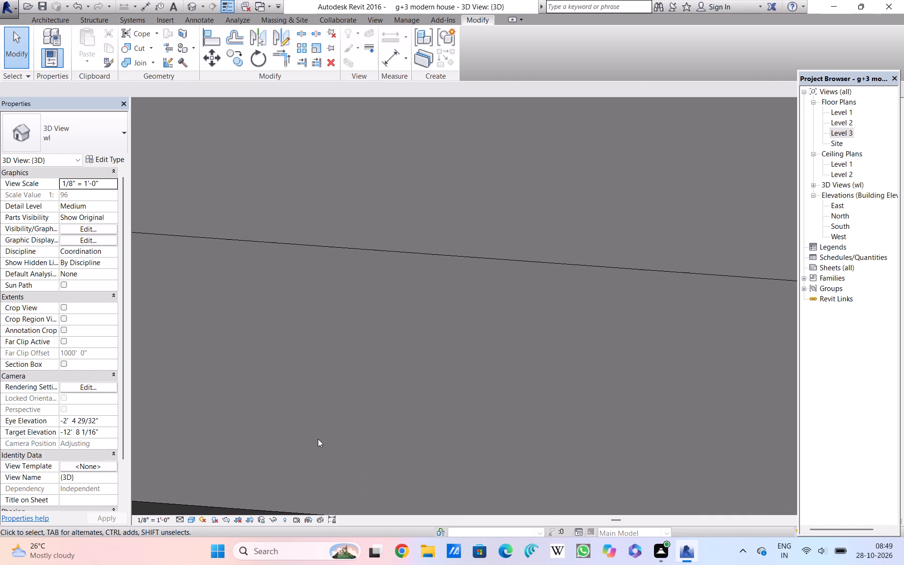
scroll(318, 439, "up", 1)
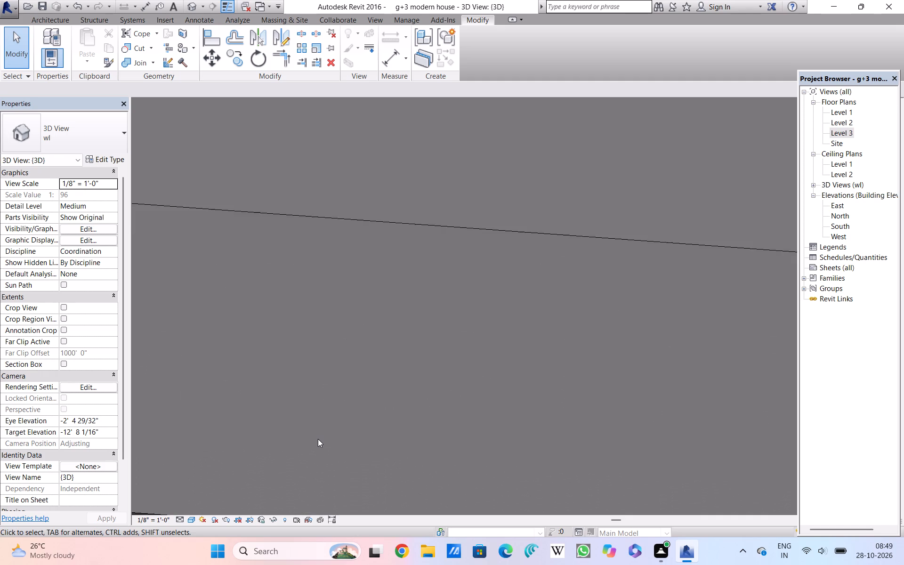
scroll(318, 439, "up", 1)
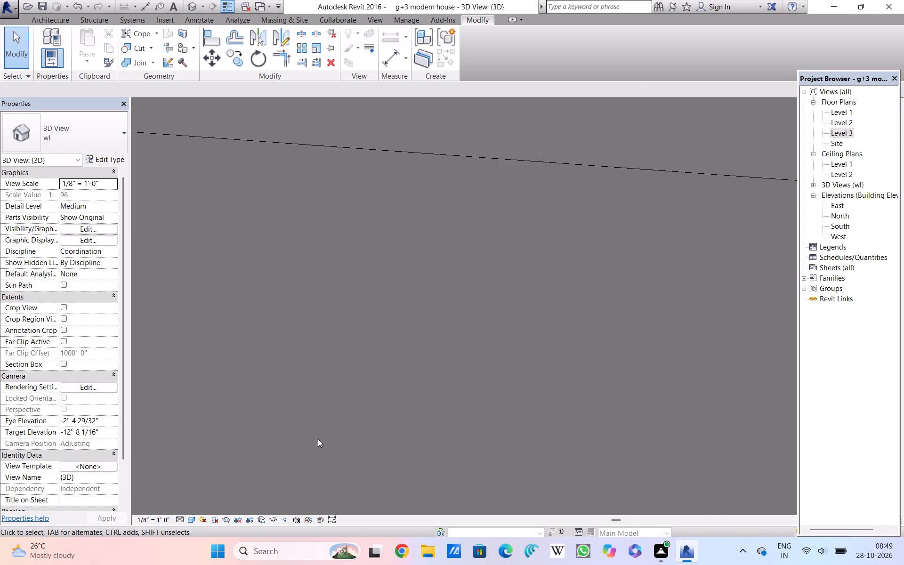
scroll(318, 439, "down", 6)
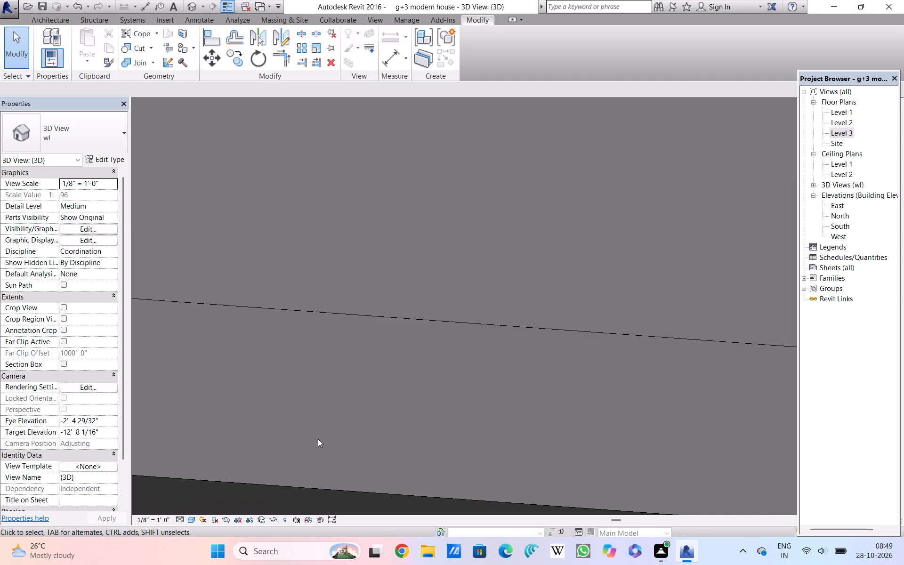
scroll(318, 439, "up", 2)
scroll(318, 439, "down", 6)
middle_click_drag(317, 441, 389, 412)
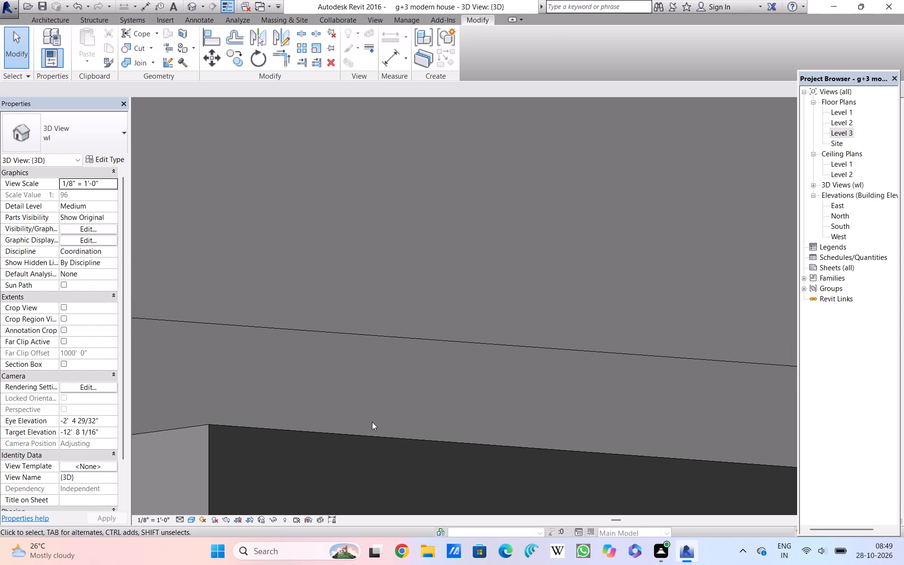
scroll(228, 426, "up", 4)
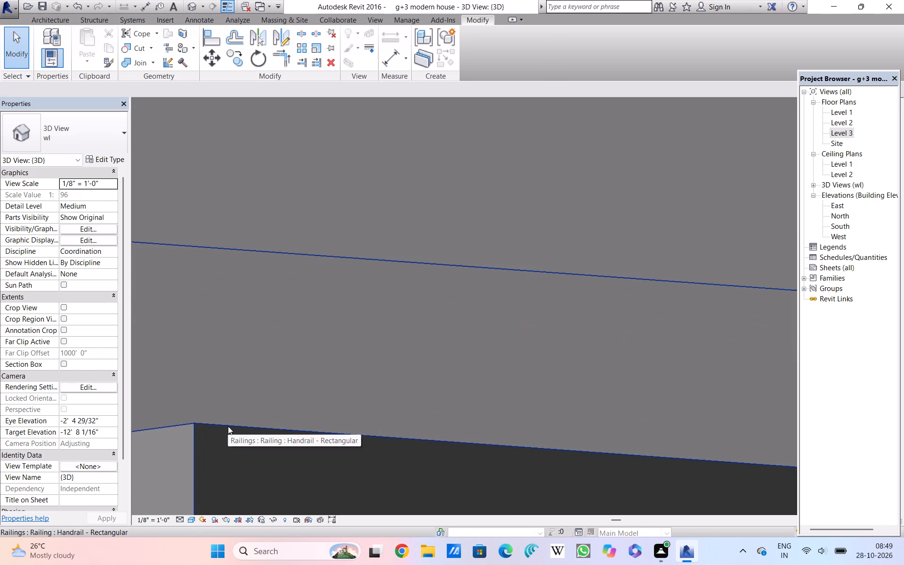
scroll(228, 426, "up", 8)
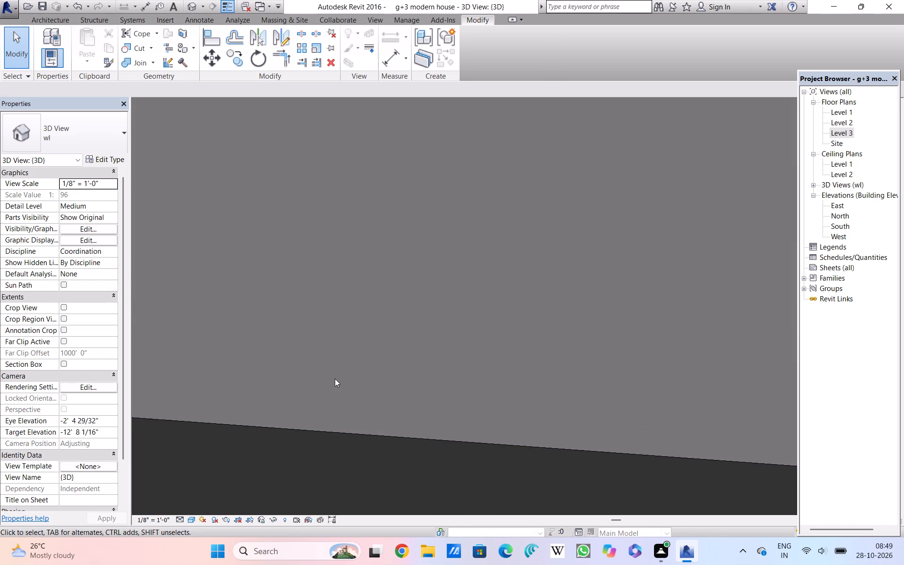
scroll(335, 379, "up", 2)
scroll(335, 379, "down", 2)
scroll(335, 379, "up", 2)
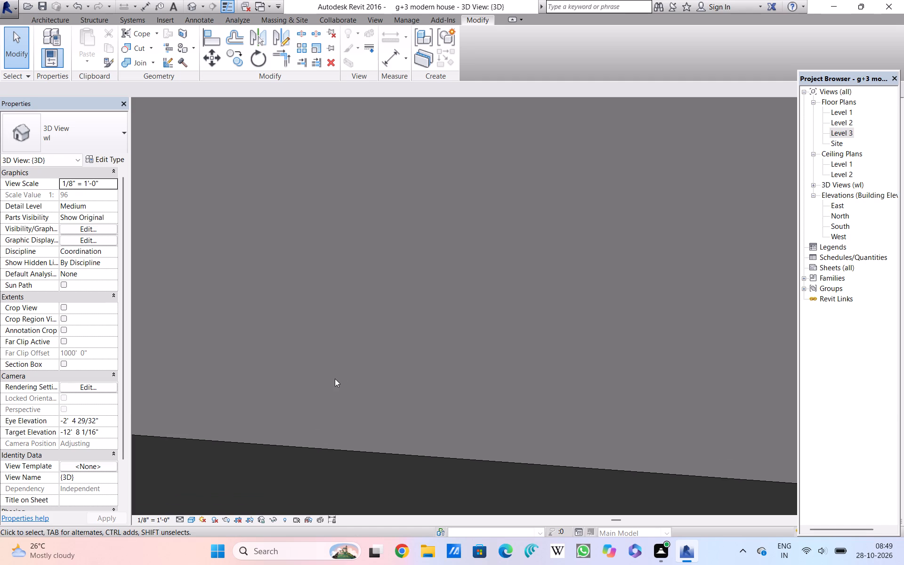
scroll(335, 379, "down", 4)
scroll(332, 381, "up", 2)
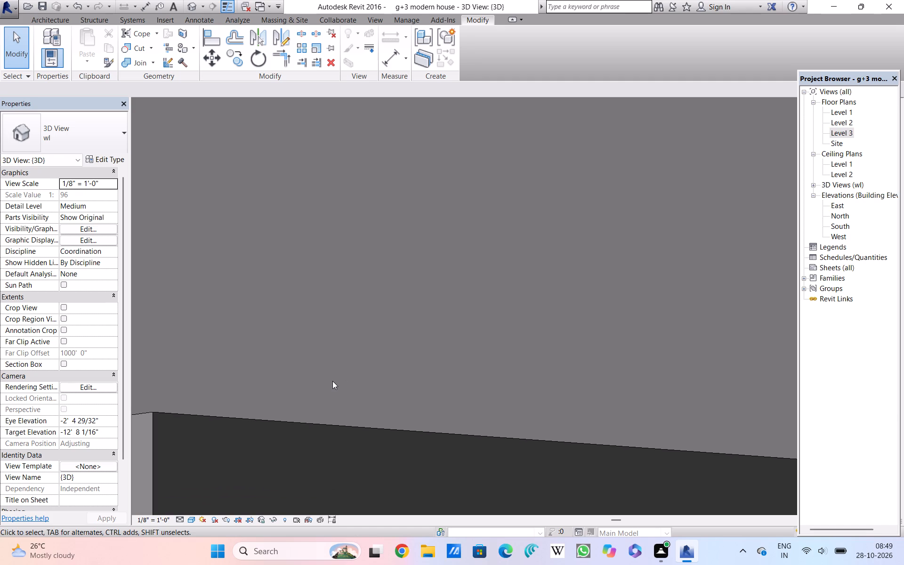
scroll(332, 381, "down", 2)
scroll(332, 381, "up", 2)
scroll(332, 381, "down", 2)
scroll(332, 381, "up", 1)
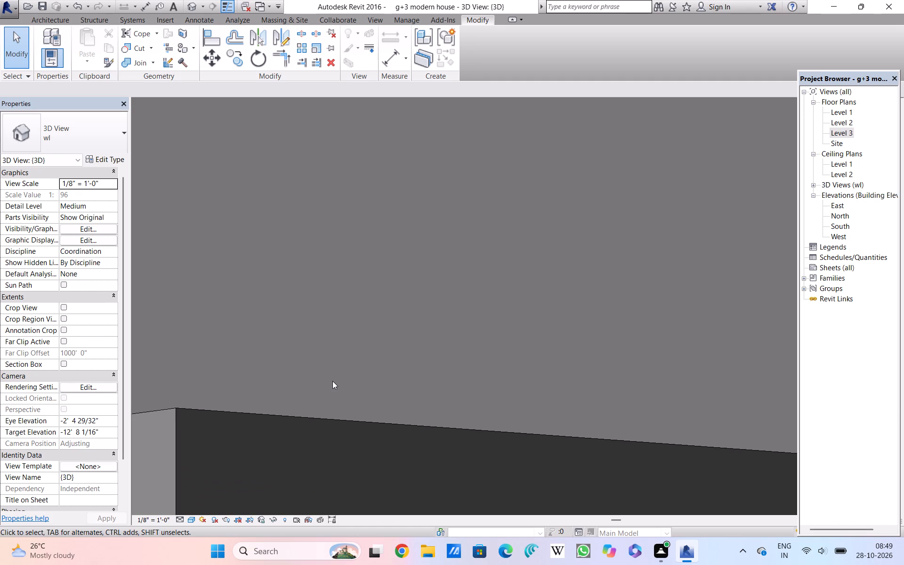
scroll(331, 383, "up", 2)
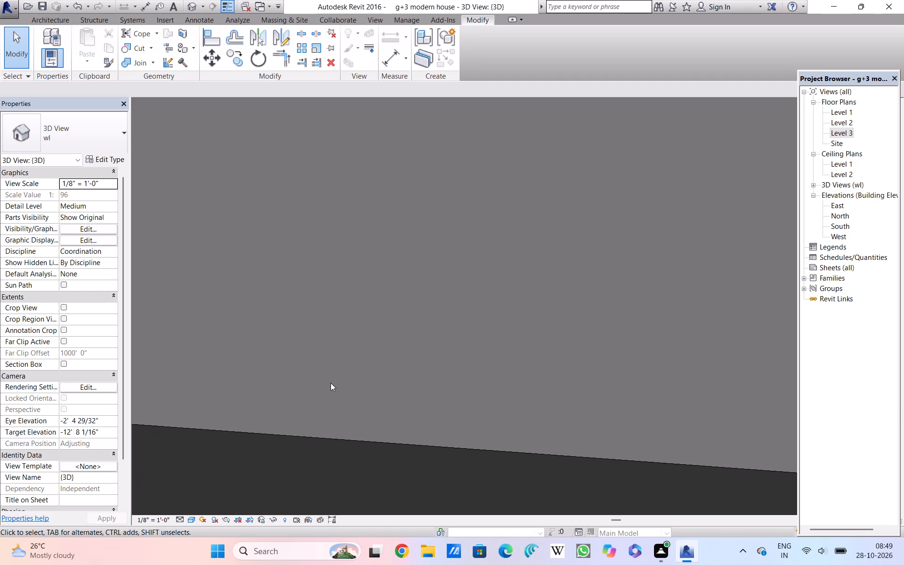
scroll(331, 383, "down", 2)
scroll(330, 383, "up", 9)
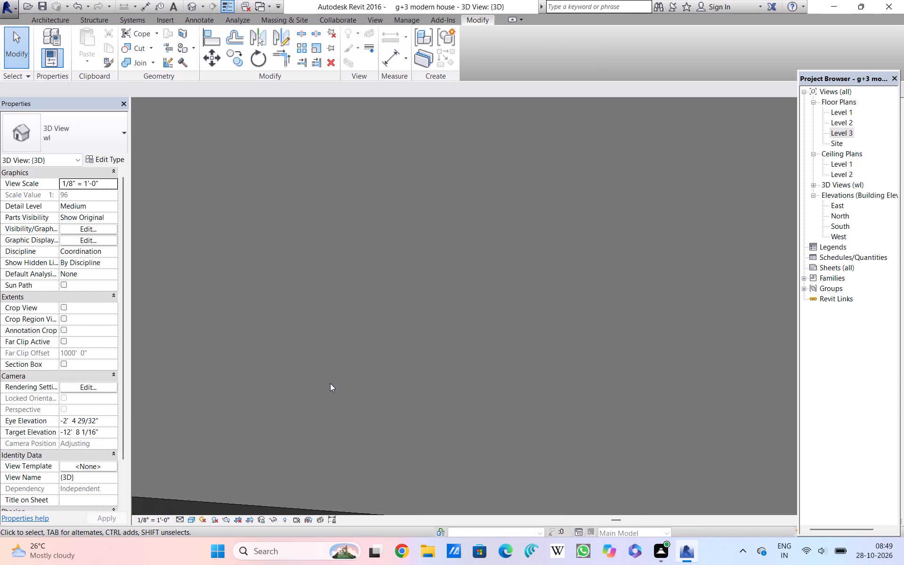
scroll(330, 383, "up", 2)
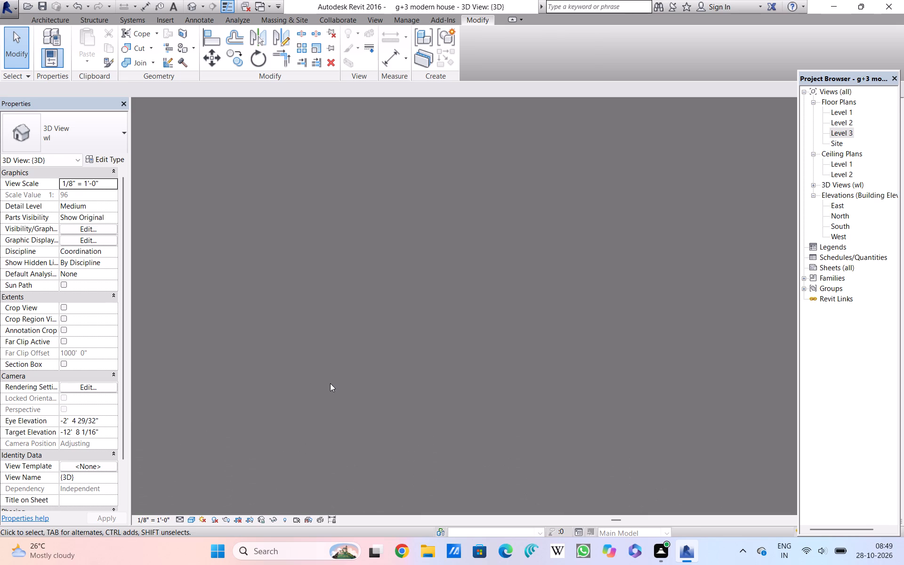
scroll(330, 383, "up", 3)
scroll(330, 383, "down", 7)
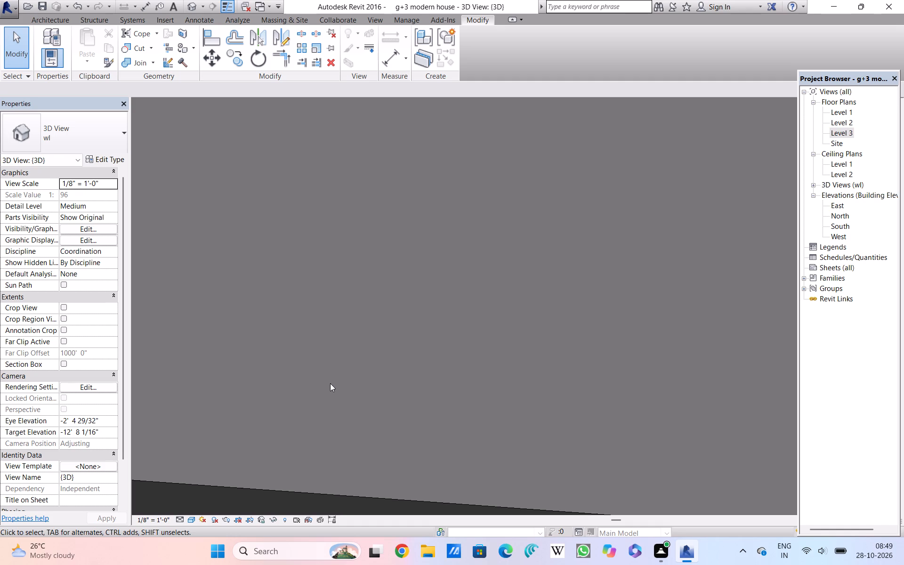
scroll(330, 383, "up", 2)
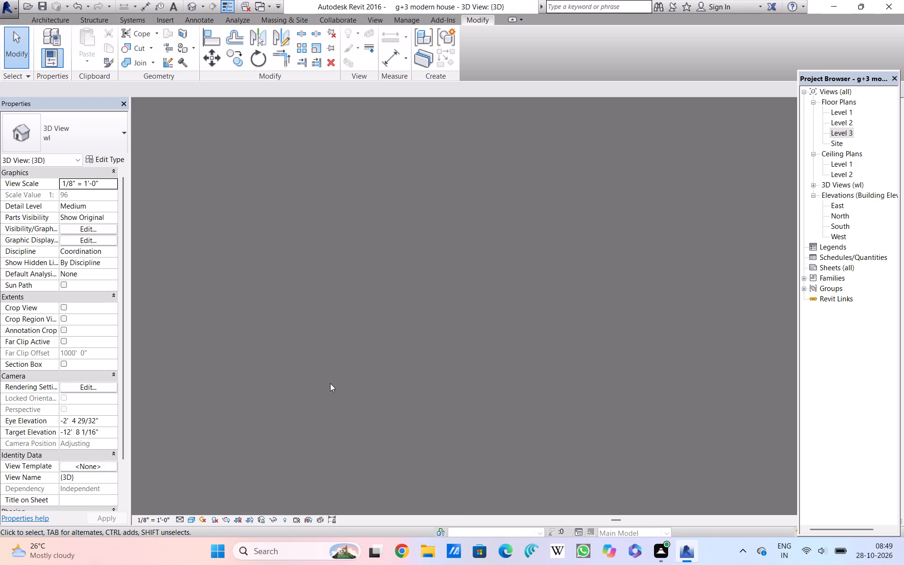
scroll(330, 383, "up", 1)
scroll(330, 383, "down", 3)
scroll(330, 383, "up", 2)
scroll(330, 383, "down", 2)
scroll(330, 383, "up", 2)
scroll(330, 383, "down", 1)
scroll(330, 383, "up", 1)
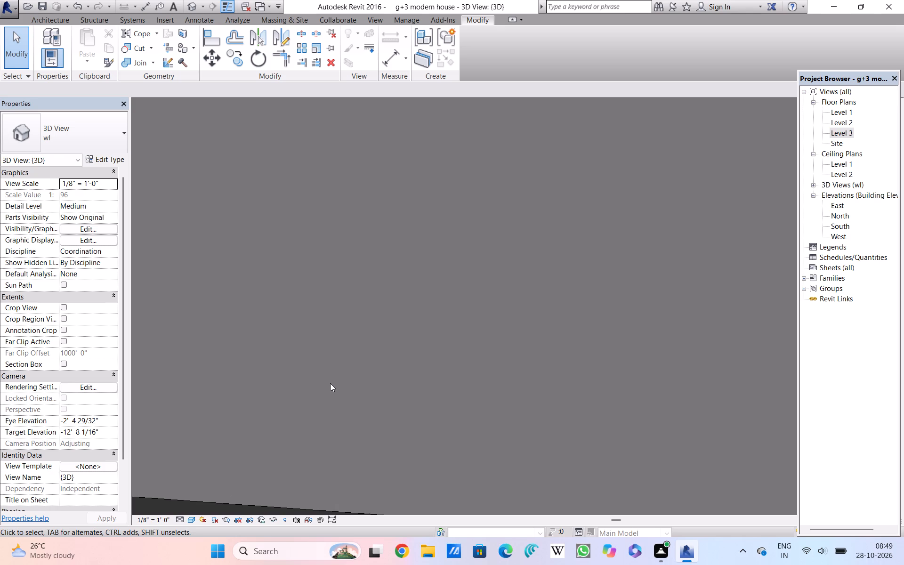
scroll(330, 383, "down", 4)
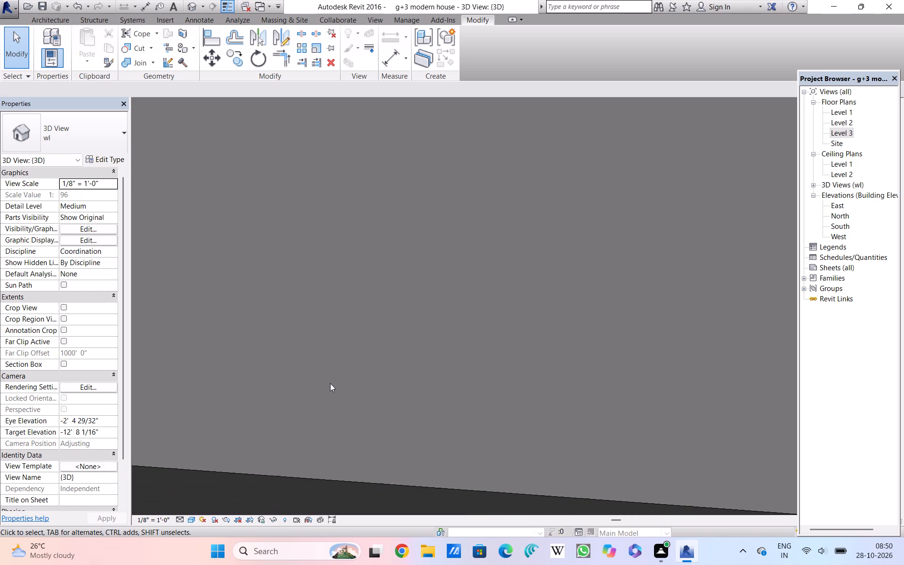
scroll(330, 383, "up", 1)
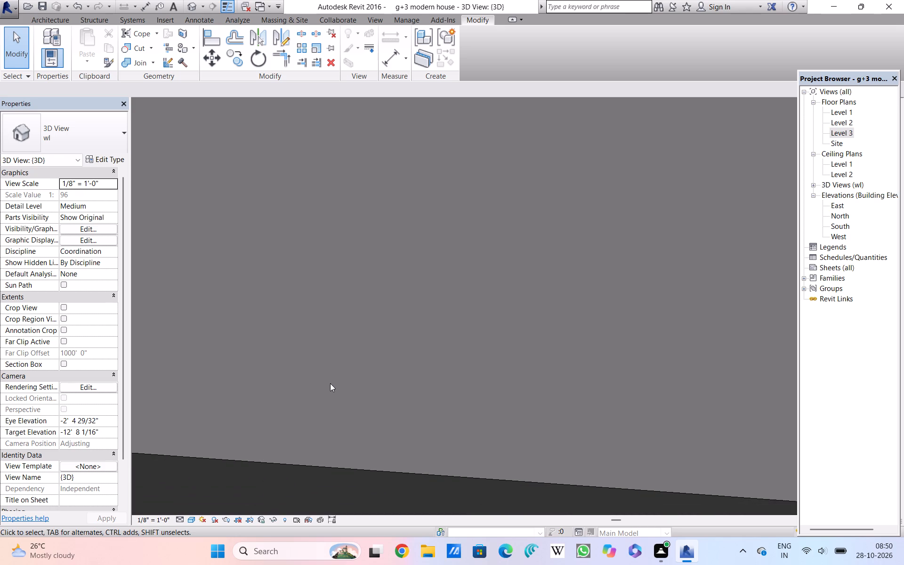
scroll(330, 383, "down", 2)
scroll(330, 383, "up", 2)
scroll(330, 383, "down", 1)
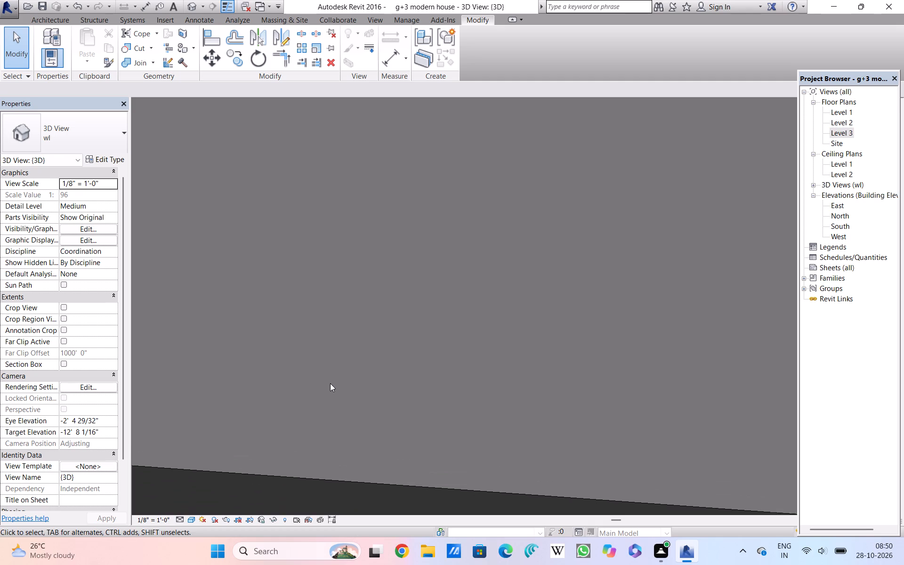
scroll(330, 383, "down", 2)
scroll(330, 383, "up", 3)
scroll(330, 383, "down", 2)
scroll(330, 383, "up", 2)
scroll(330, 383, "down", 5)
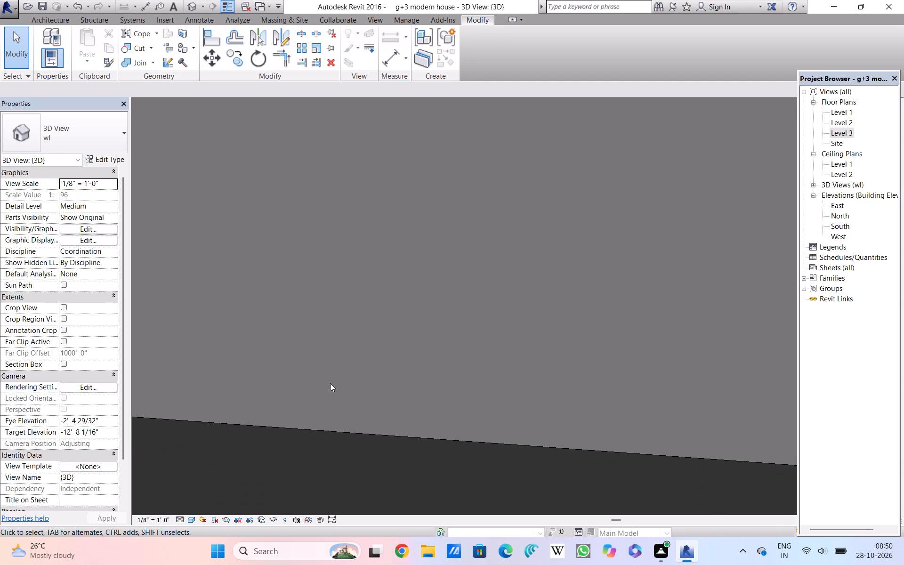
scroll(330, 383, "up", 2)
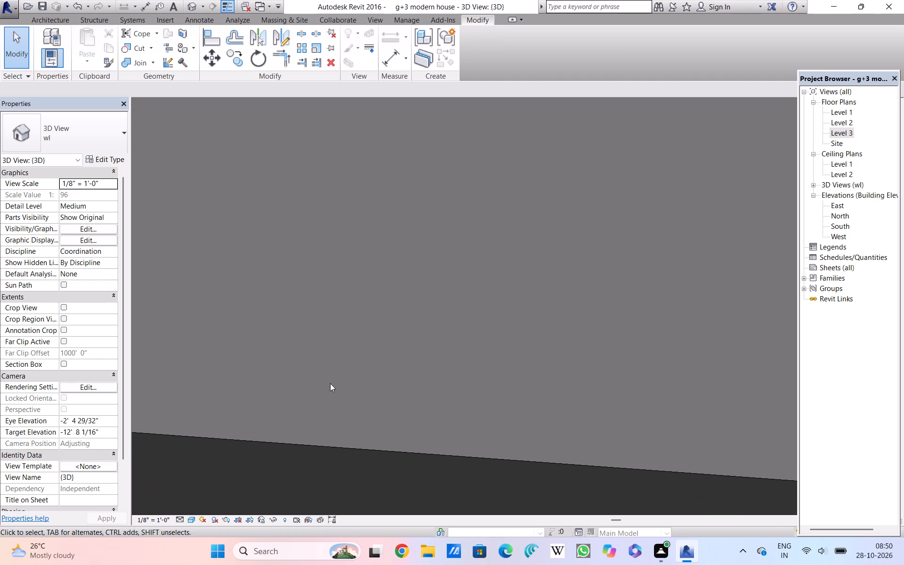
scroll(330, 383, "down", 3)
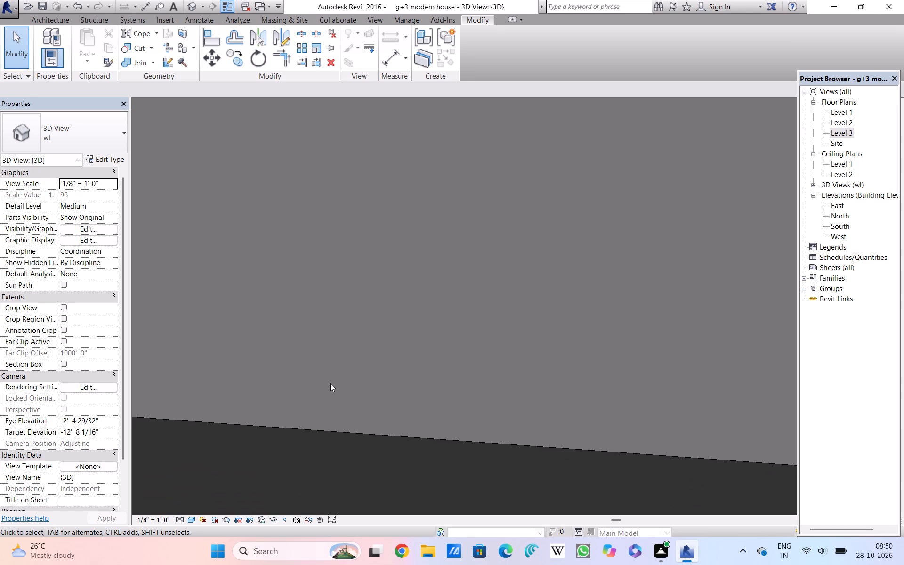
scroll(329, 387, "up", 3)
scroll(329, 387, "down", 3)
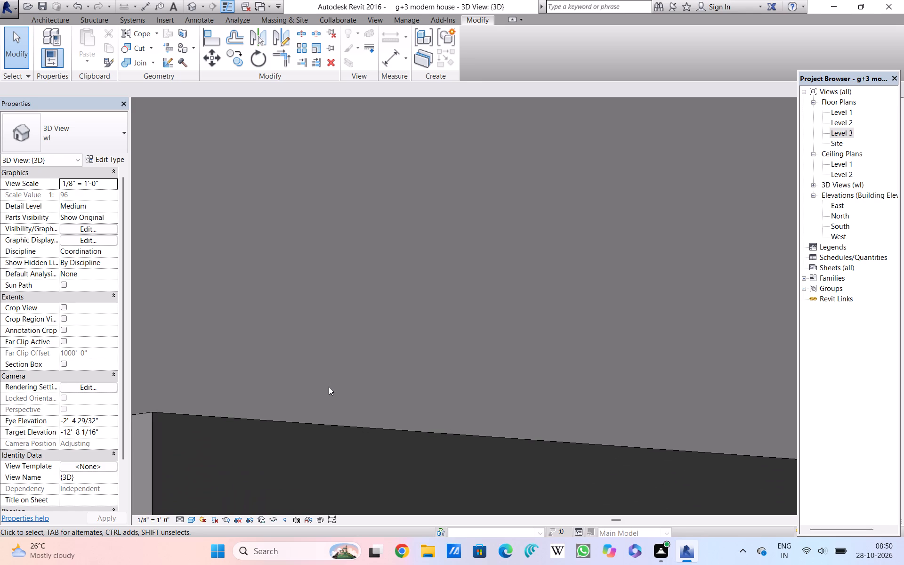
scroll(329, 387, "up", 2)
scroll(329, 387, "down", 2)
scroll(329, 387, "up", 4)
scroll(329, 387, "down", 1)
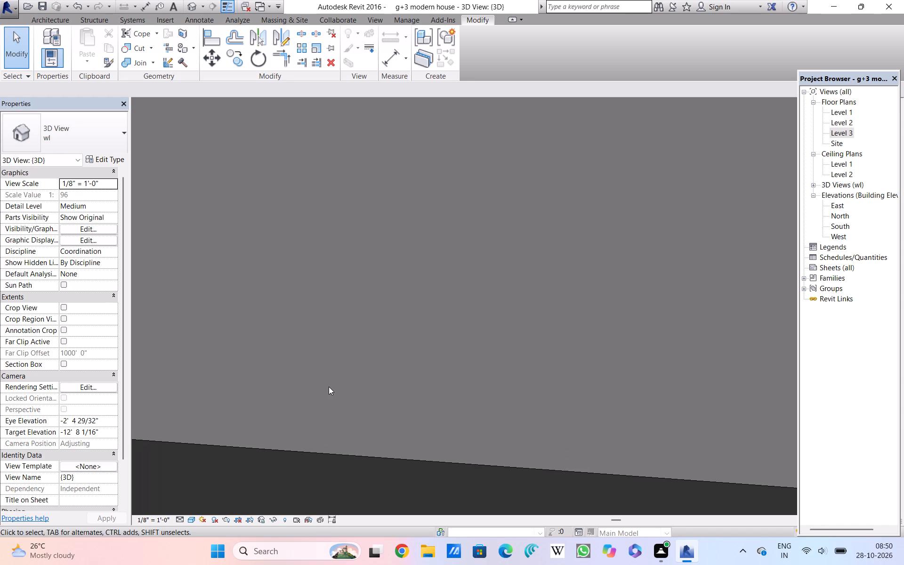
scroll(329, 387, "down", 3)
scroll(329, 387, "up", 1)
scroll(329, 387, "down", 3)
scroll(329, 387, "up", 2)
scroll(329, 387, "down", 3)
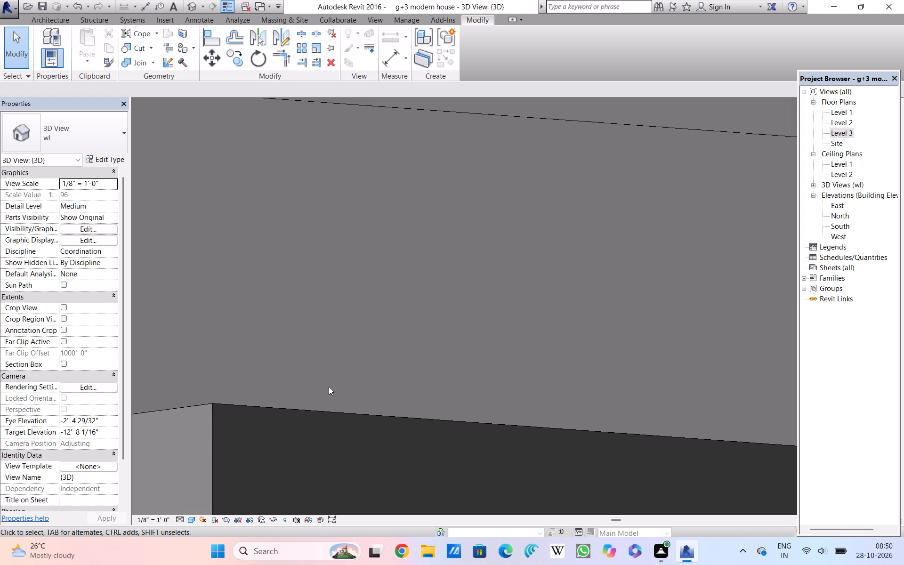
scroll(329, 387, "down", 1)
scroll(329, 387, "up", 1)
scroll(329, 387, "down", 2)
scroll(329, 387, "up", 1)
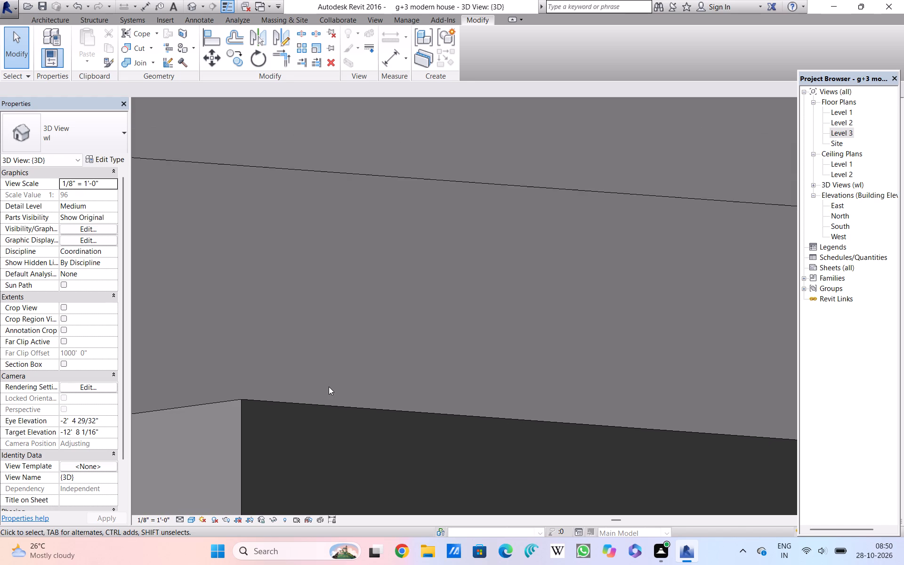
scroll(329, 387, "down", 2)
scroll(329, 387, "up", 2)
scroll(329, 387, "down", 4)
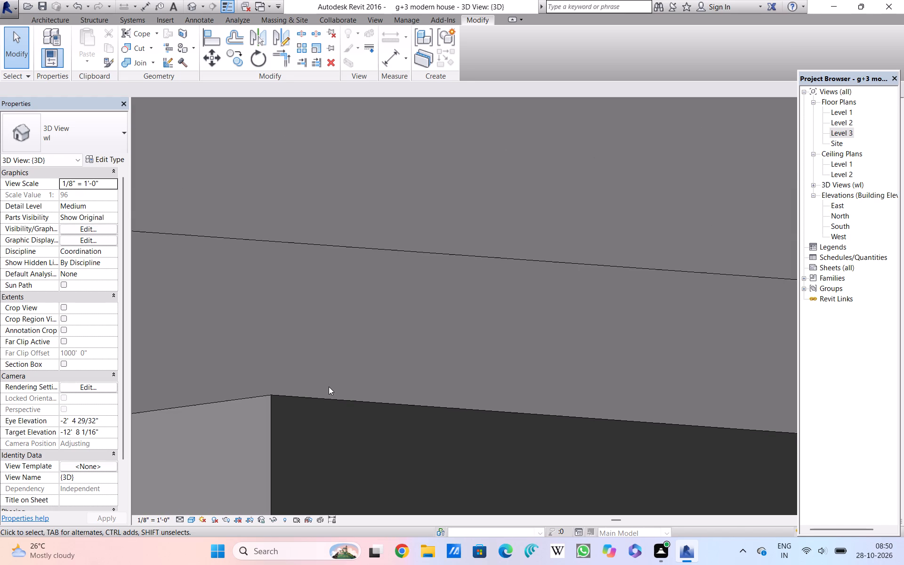
Examine the joint between the corner baluster and the underside of the rectangular handrail in the 3D view.
scroll(329, 387, "up", 2)
scroll(329, 387, "down", 10)
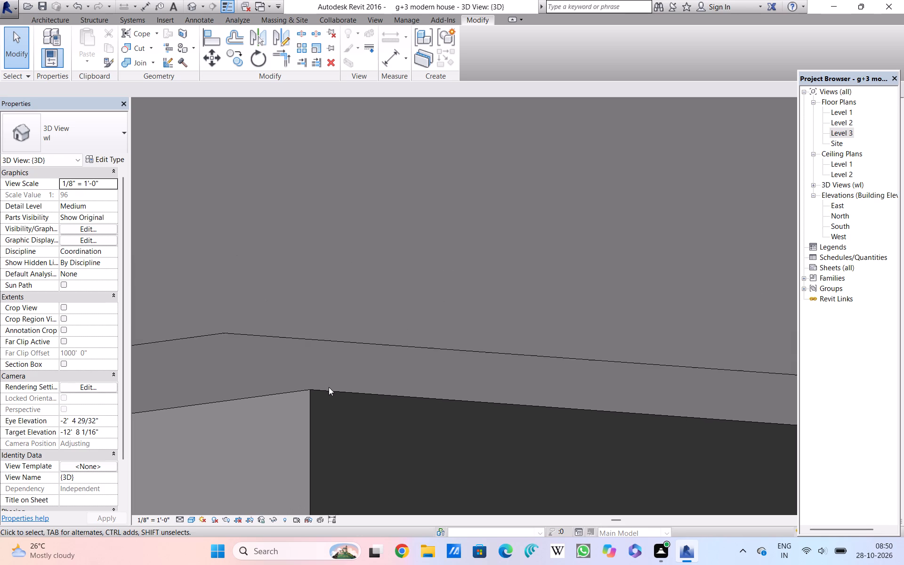
scroll(329, 387, "down", 13)
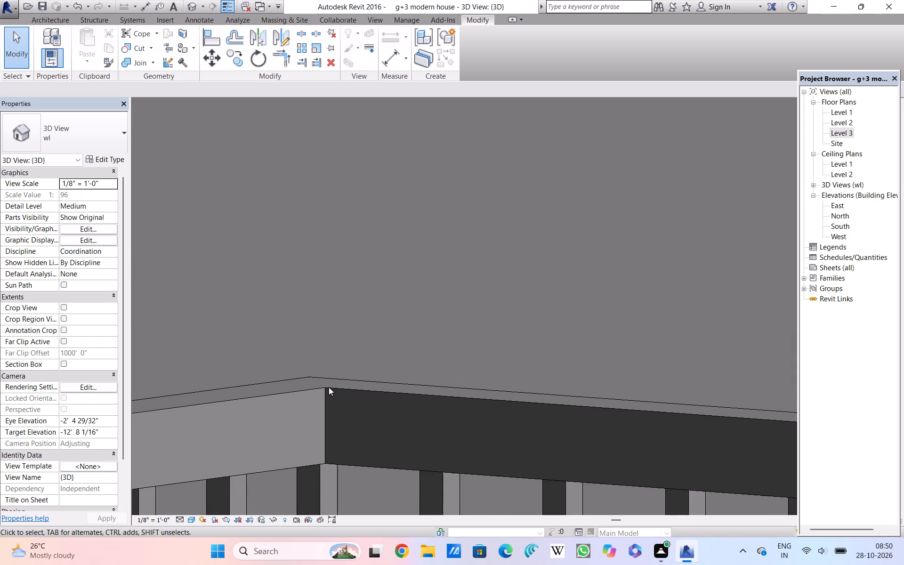
scroll(329, 387, "down", 2)
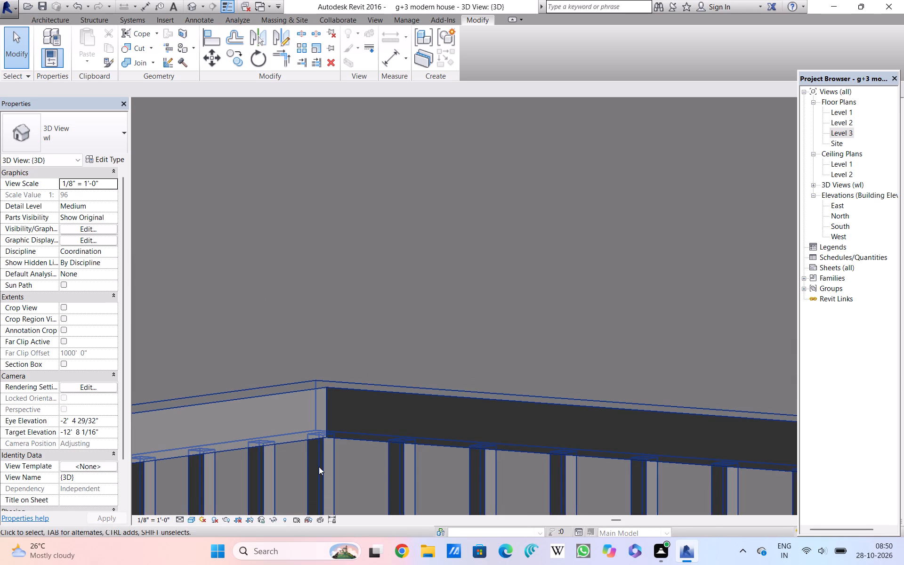
scroll(319, 467, "up", 7)
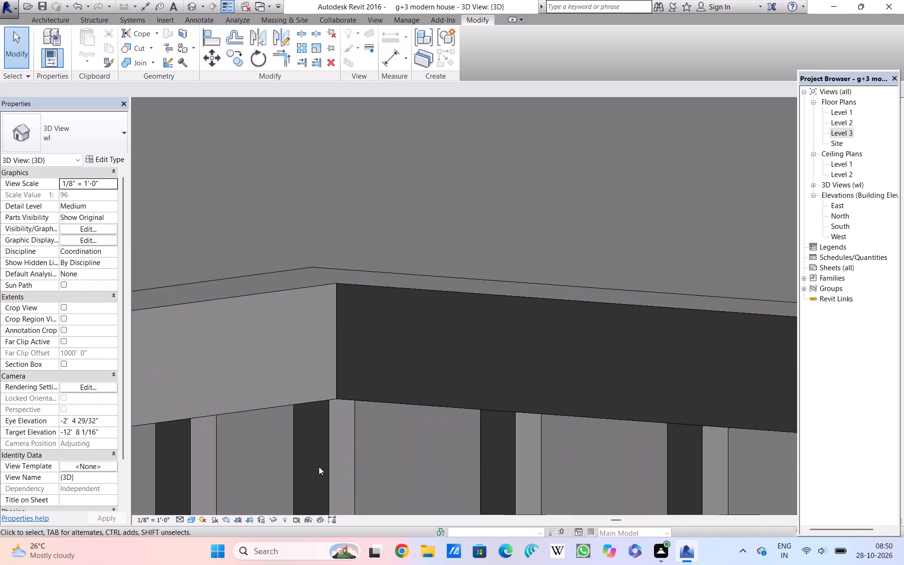
scroll(332, 439, "up", 4)
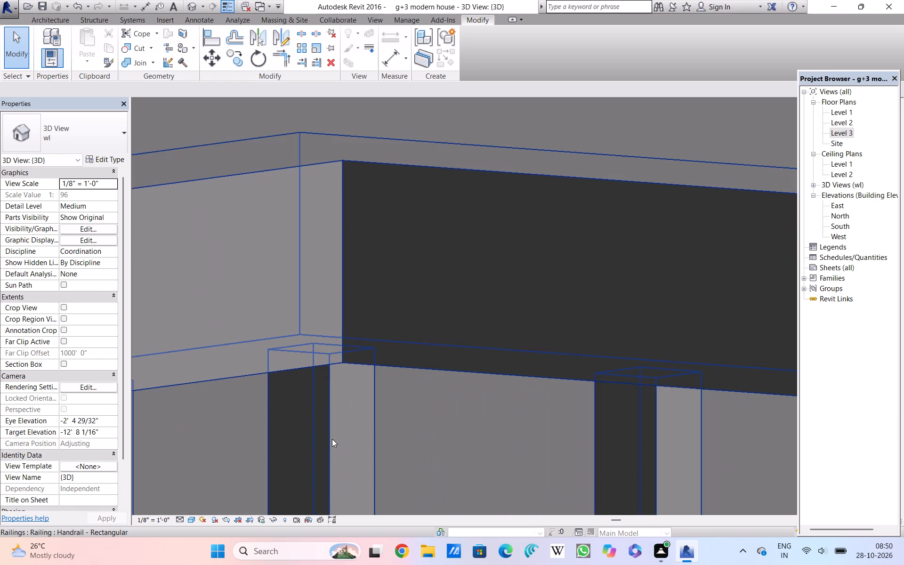
scroll(332, 439, "up", 3)
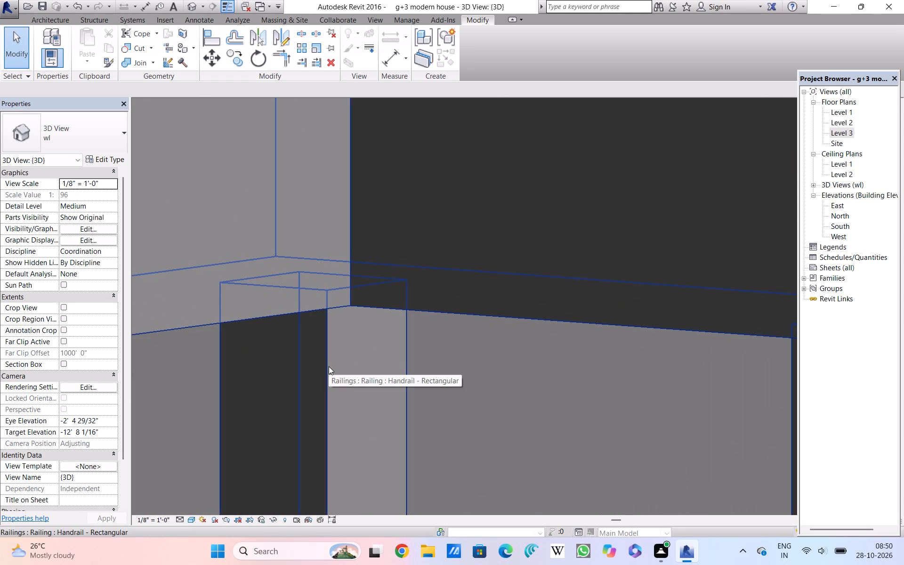
scroll(329, 366, "up", 3)
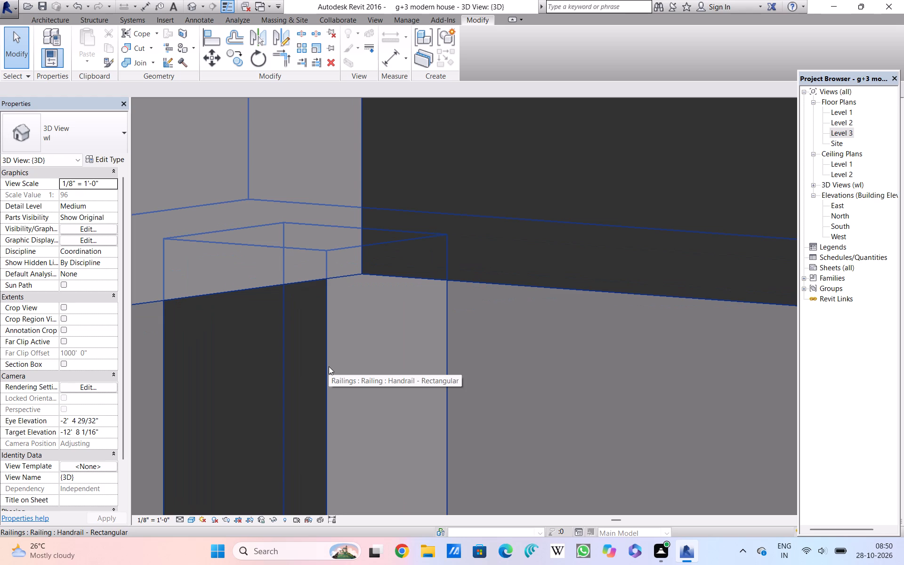
scroll(329, 366, "down", 1)
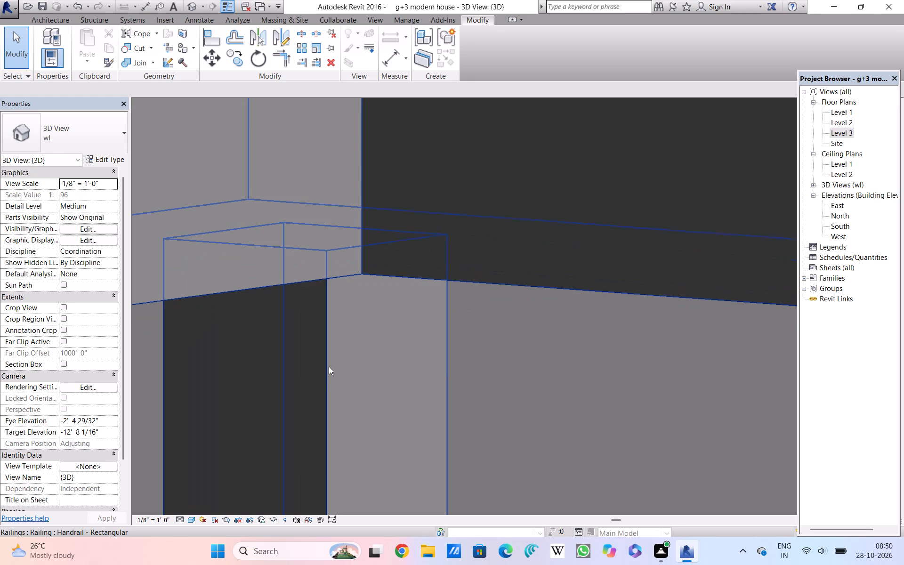
scroll(329, 366, "up", 1)
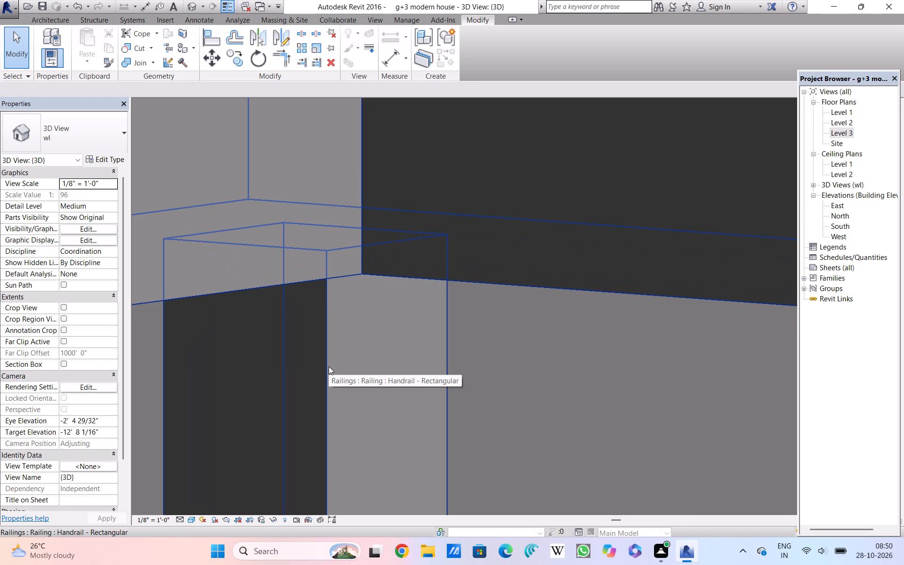
scroll(329, 366, "down", 8)
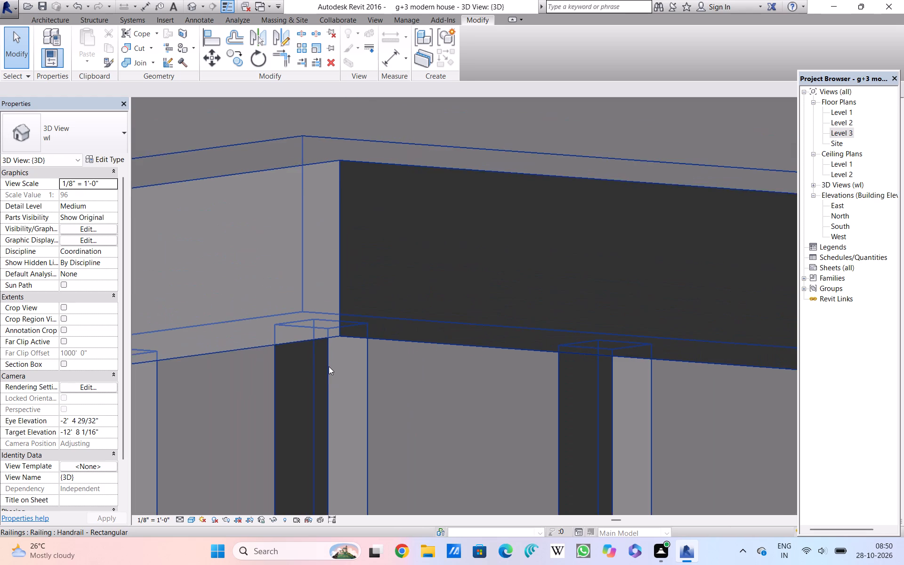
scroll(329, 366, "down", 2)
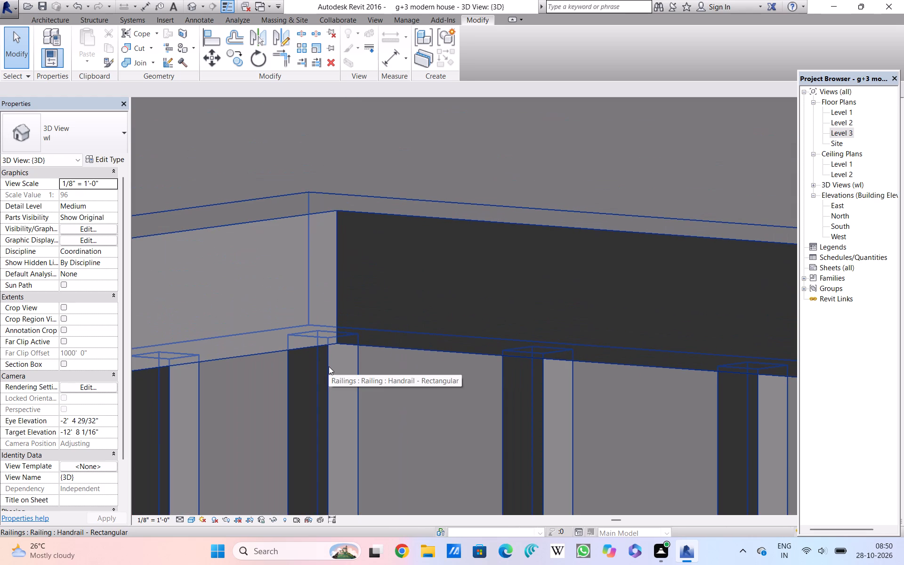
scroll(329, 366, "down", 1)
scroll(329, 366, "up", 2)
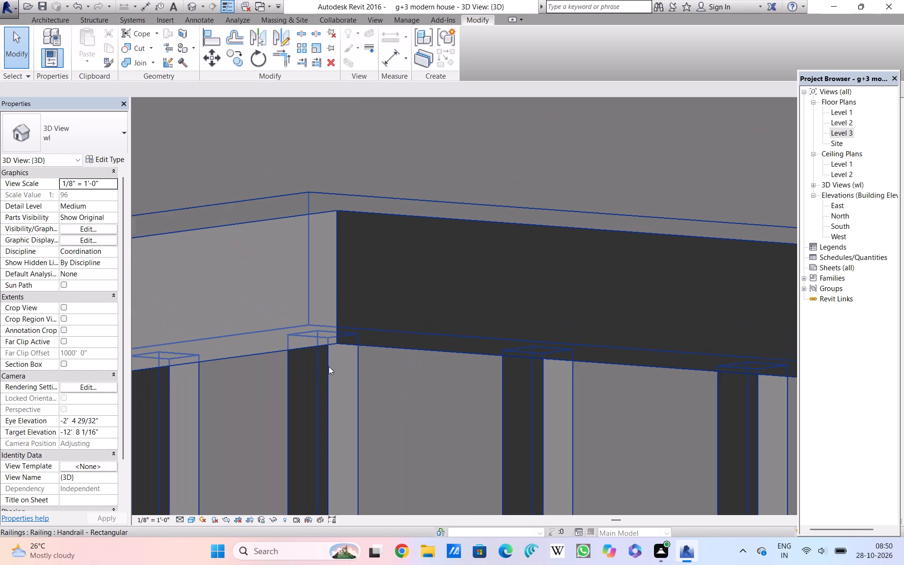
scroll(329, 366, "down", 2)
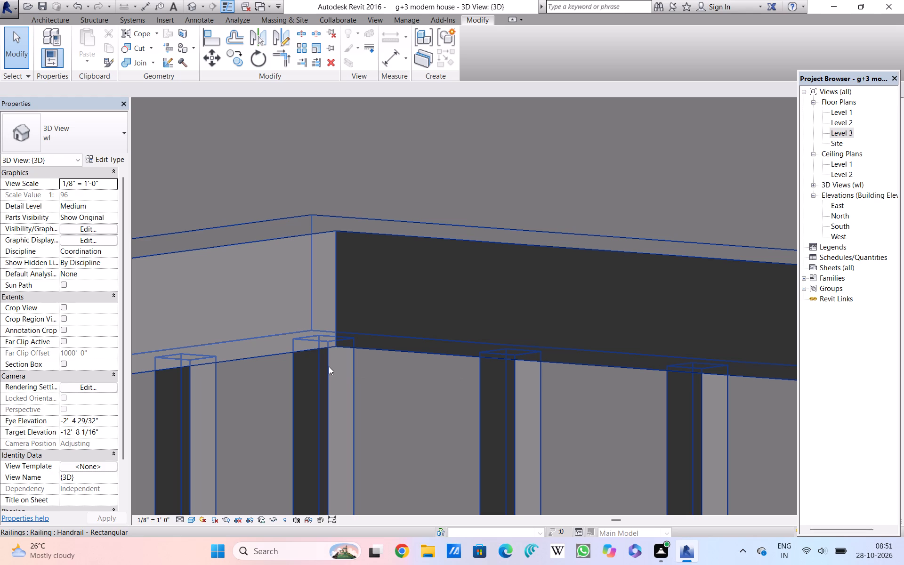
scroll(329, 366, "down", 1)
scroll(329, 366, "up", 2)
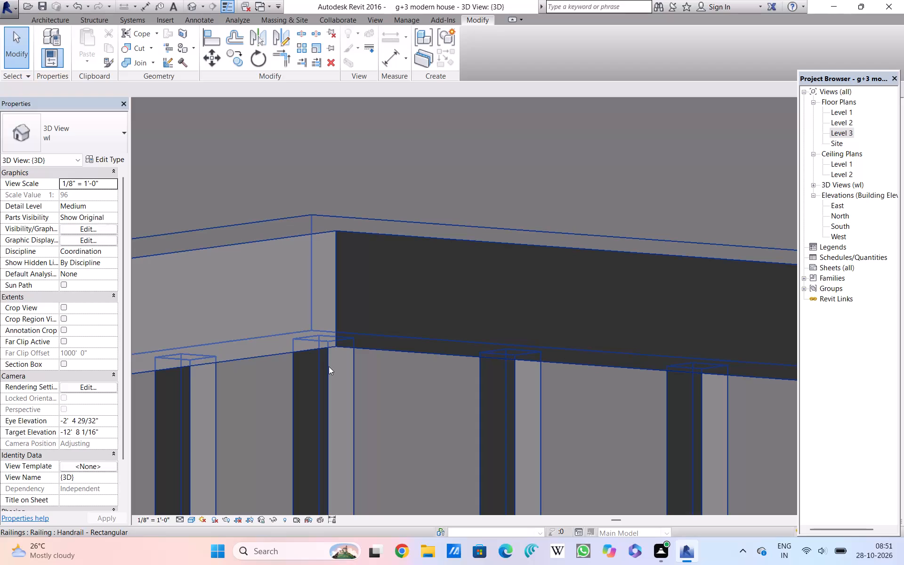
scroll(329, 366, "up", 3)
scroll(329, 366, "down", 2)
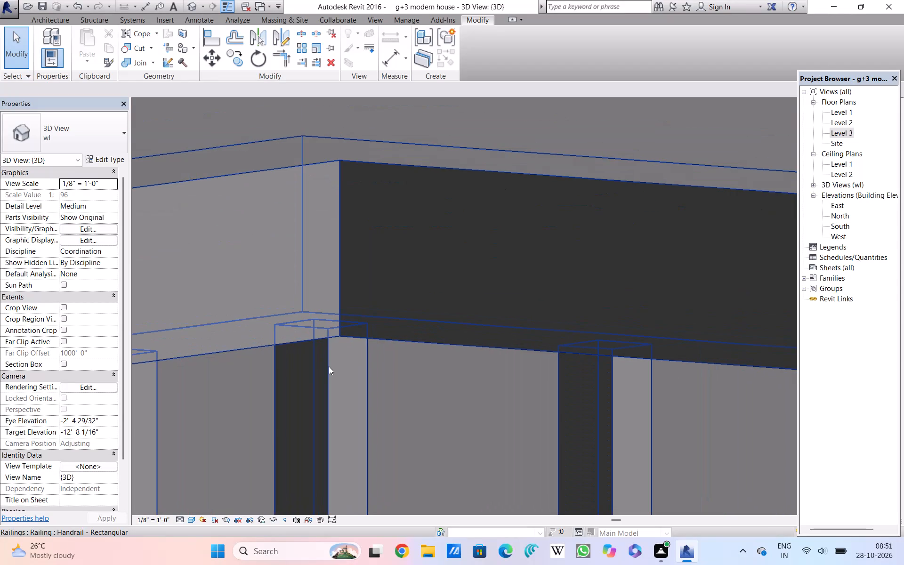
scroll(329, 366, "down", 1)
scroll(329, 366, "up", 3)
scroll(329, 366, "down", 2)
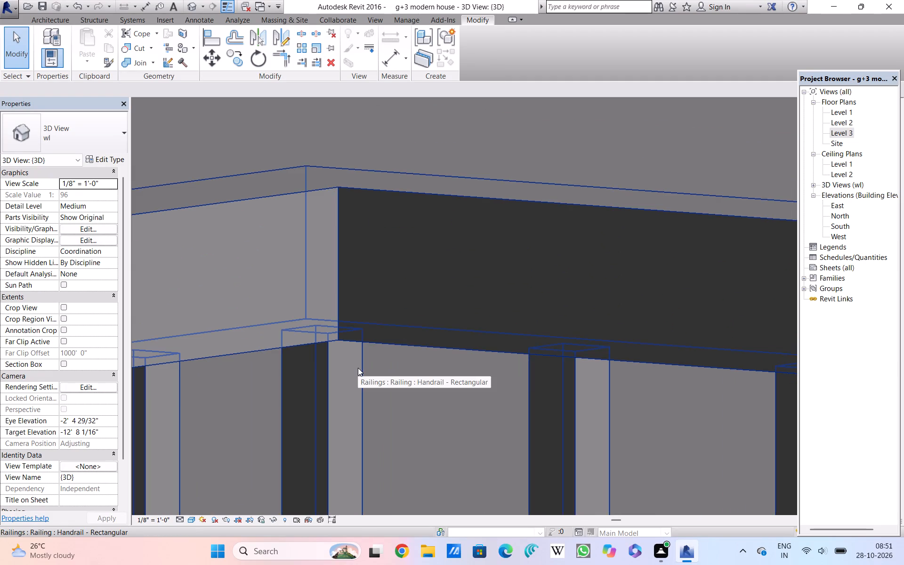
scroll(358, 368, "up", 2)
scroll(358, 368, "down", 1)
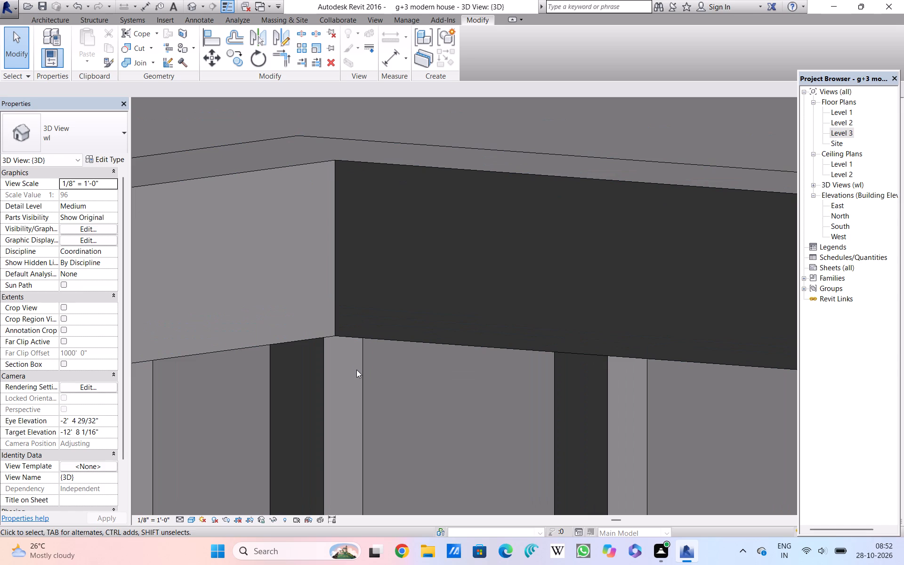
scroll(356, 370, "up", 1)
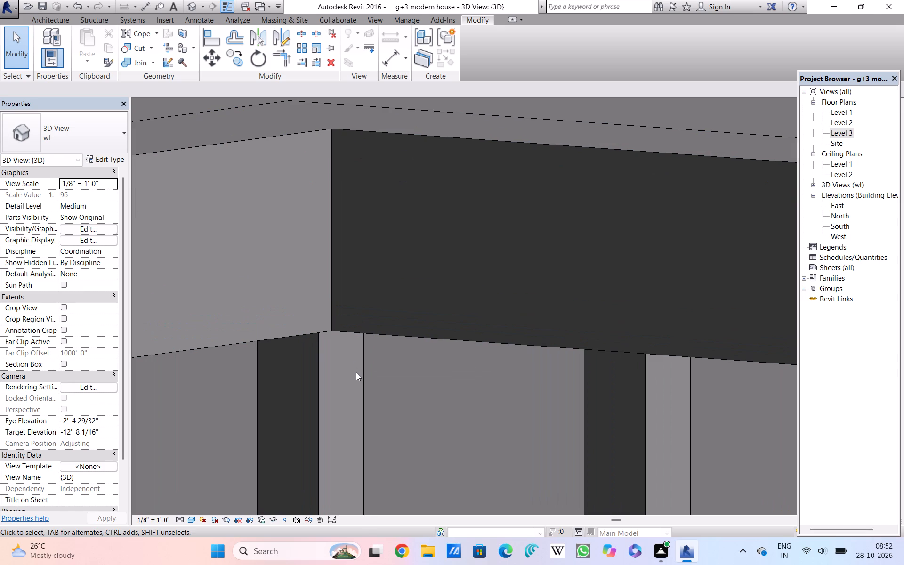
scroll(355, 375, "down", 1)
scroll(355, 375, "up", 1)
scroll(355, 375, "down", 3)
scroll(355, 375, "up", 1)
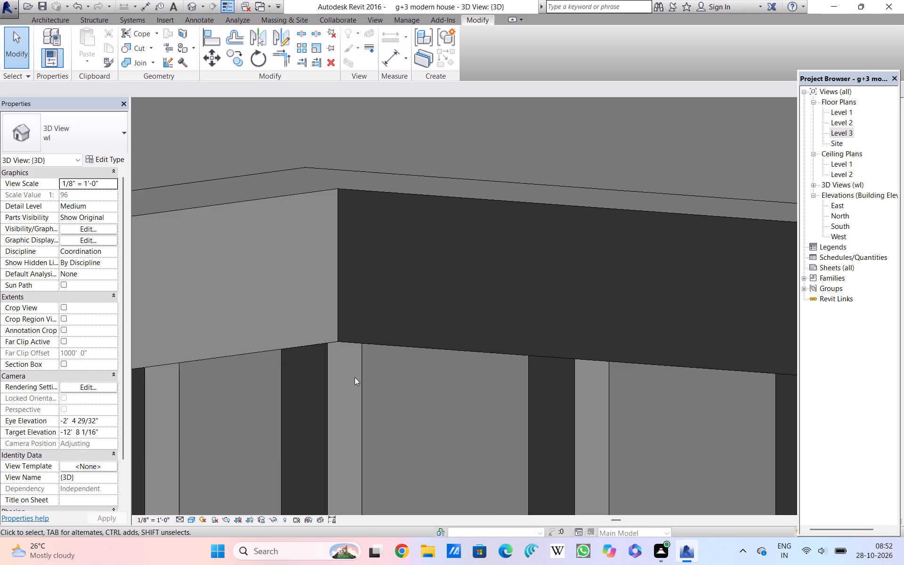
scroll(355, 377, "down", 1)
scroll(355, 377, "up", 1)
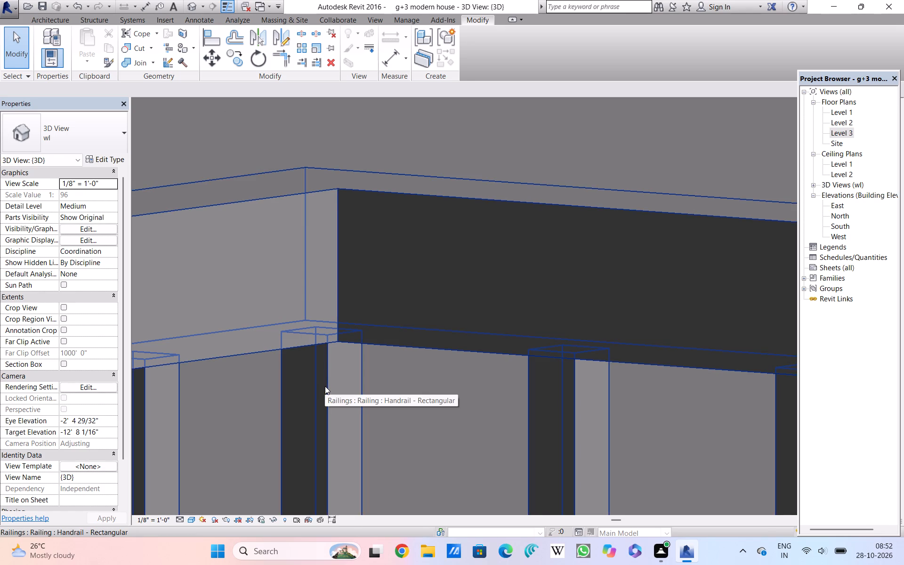
Examine closely where the top of the corner baluster meets the underside of the rectangular handrail in the 3D view.
scroll(325, 386, "up", 3)
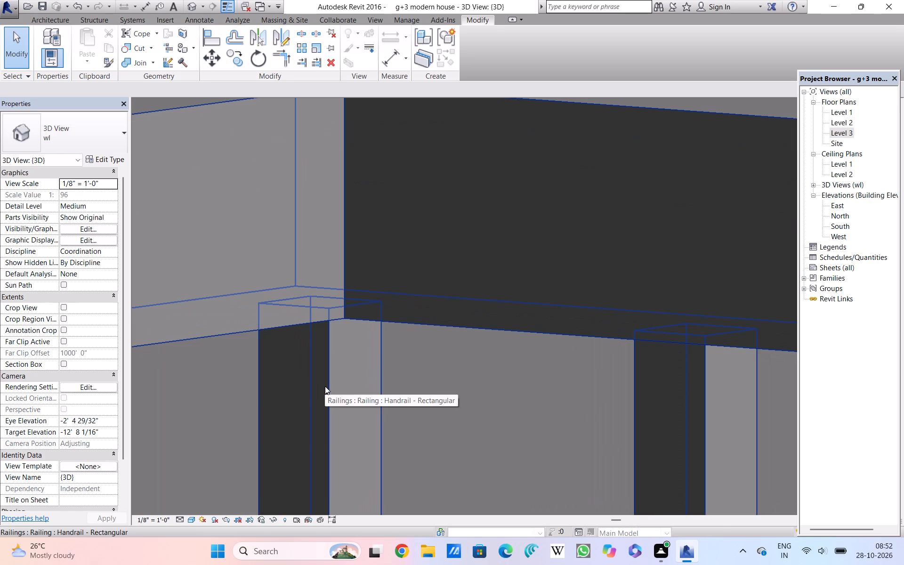
scroll(325, 386, "up", 3)
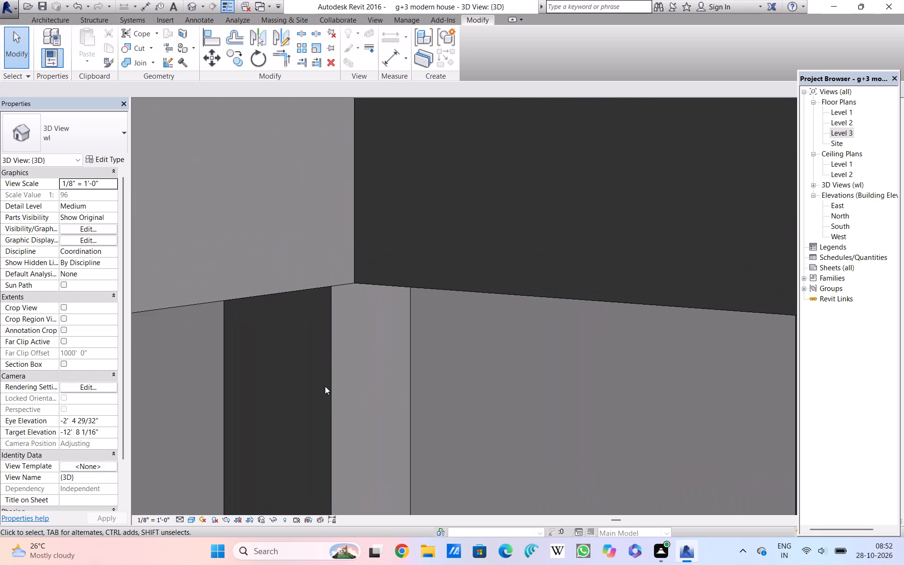
scroll(325, 386, "up", 3)
scroll(325, 386, "down", 1)
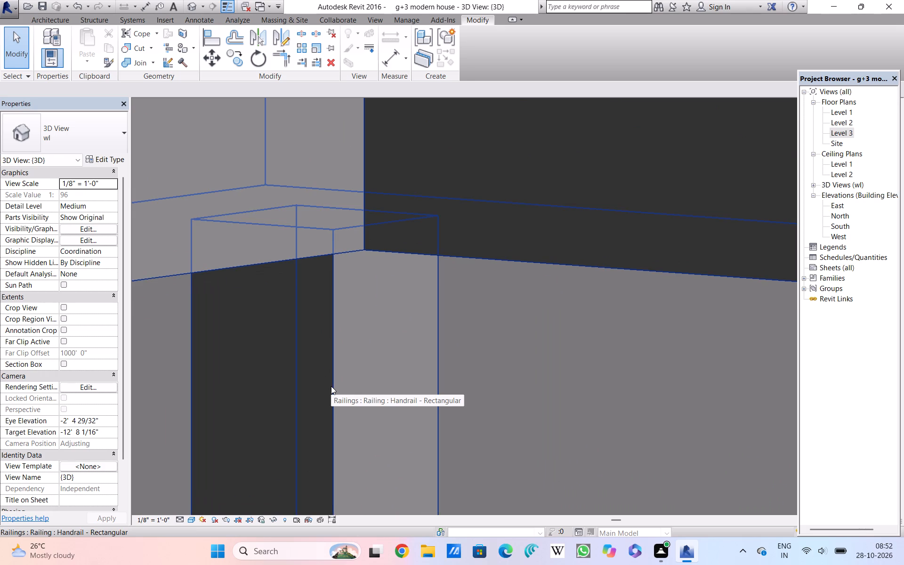
scroll(331, 386, "up", 4)
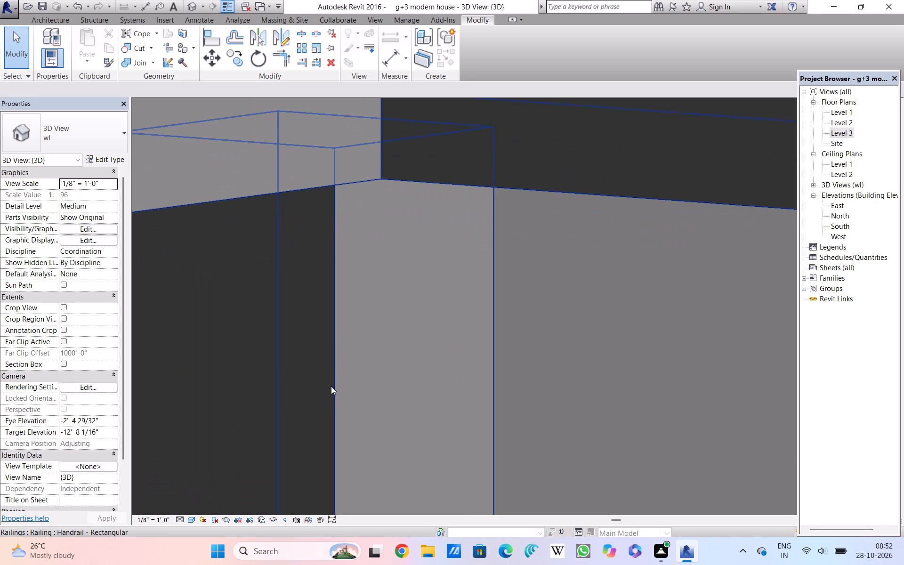
scroll(331, 386, "down", 4)
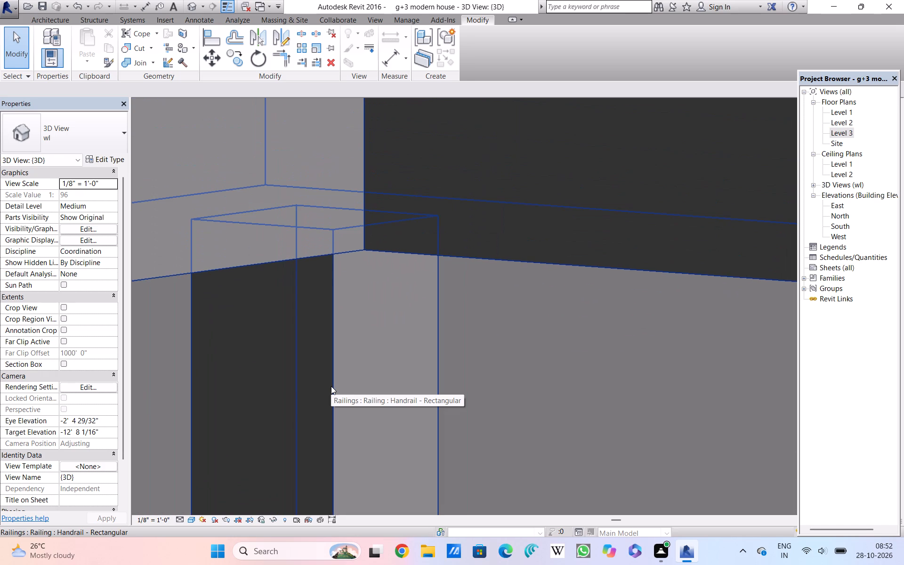
scroll(331, 386, "down", 2)
scroll(331, 386, "up", 1)
scroll(331, 386, "down", 2)
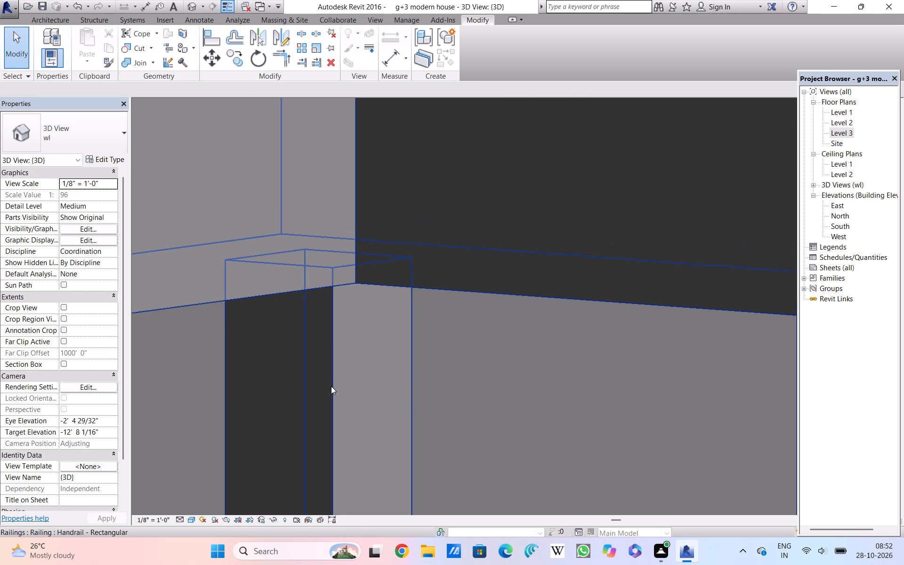
scroll(331, 386, "up", 1)
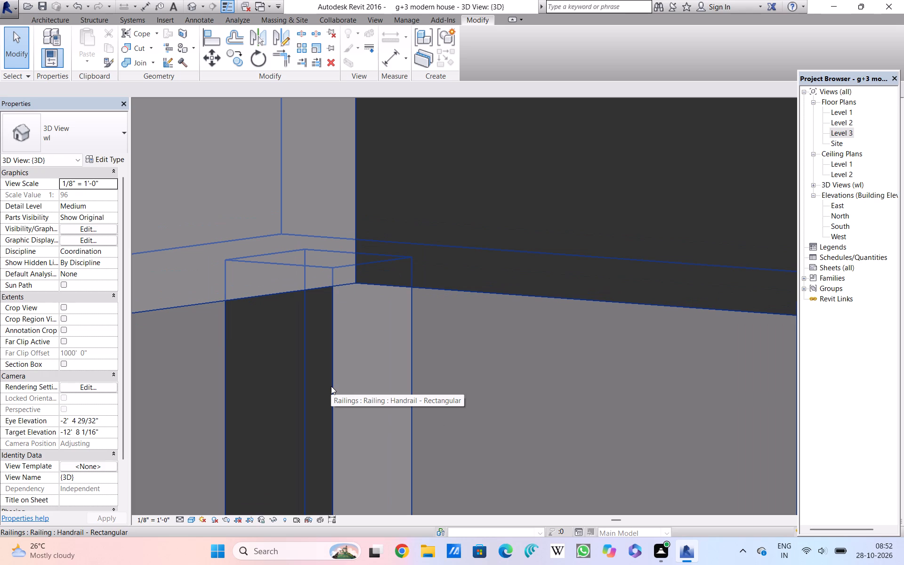
scroll(331, 386, "down", 1)
scroll(331, 386, "up", 1)
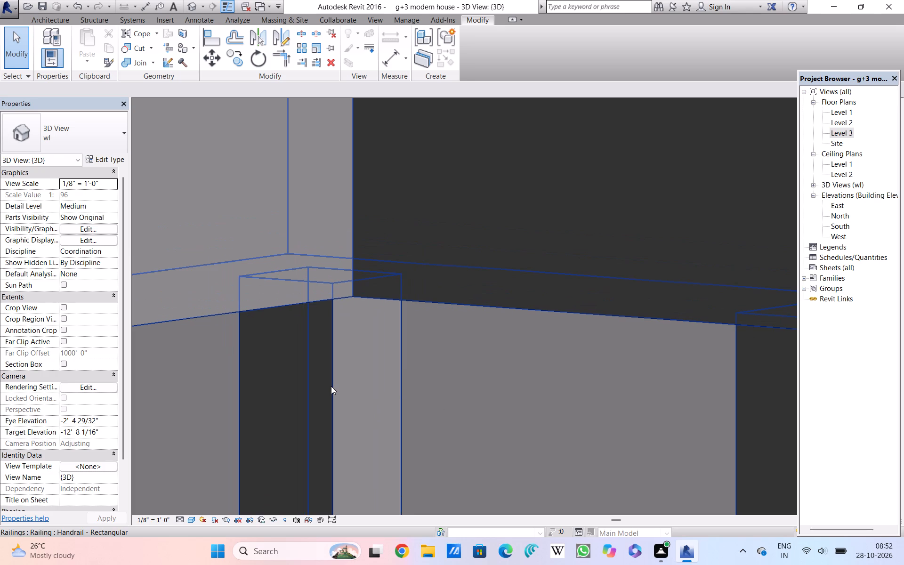
scroll(331, 386, "up", 3)
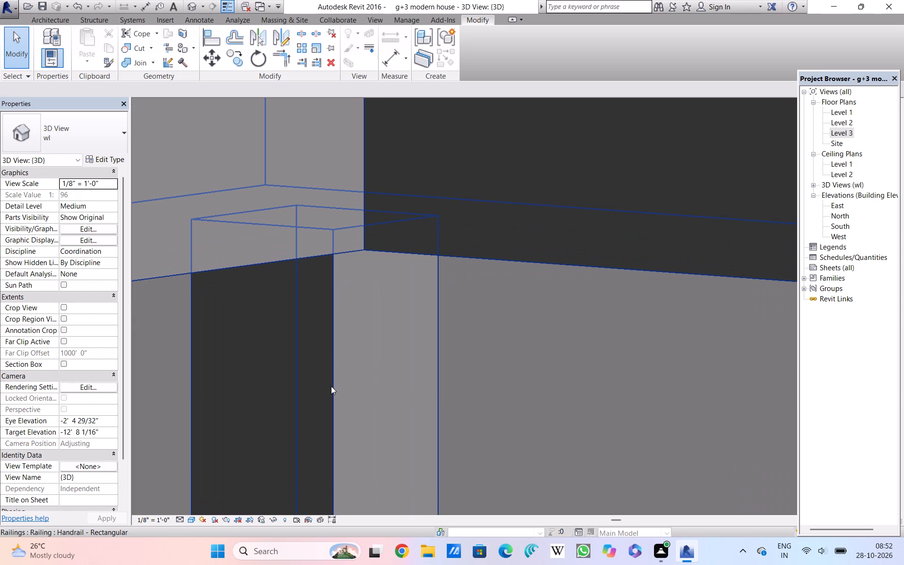
scroll(331, 386, "up", 1)
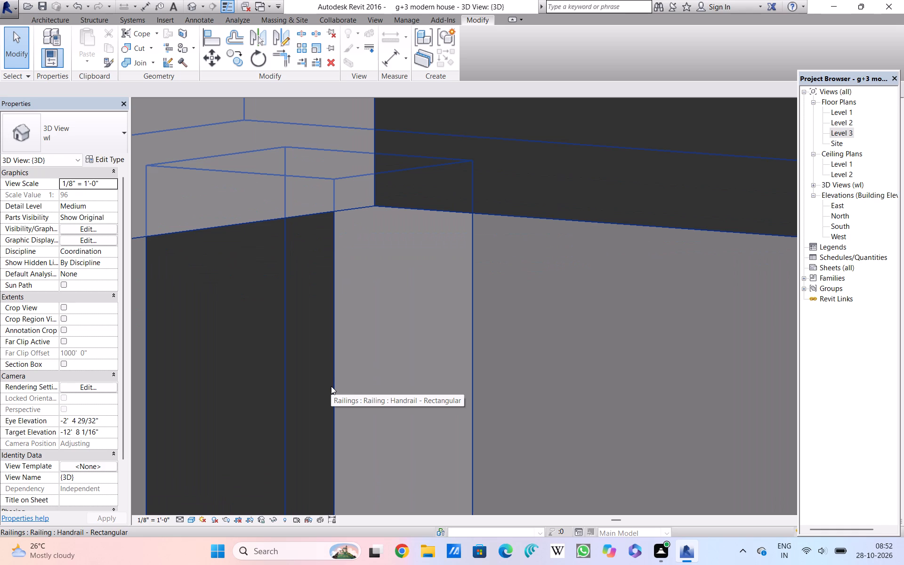
scroll(331, 386, "down", 1)
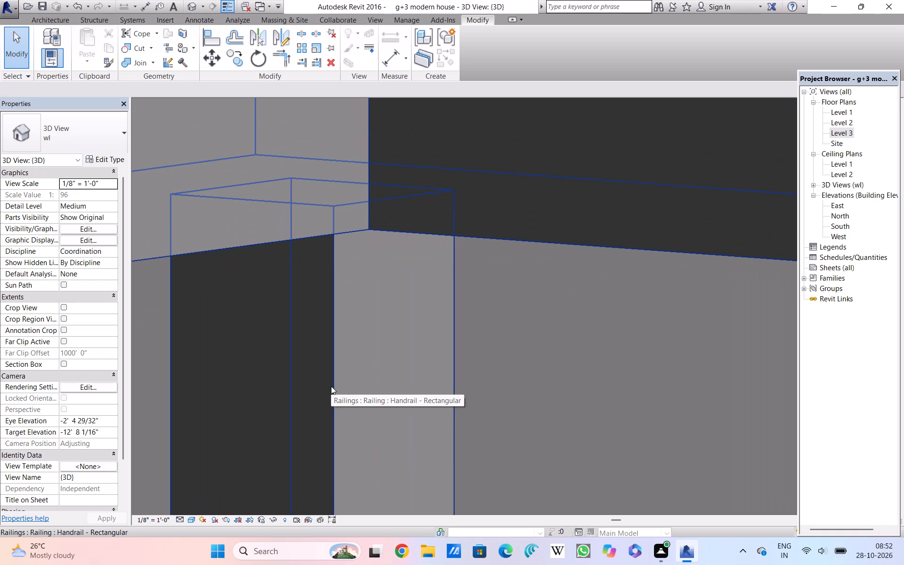
scroll(331, 386, "down", 1)
scroll(331, 388, "up", 1)
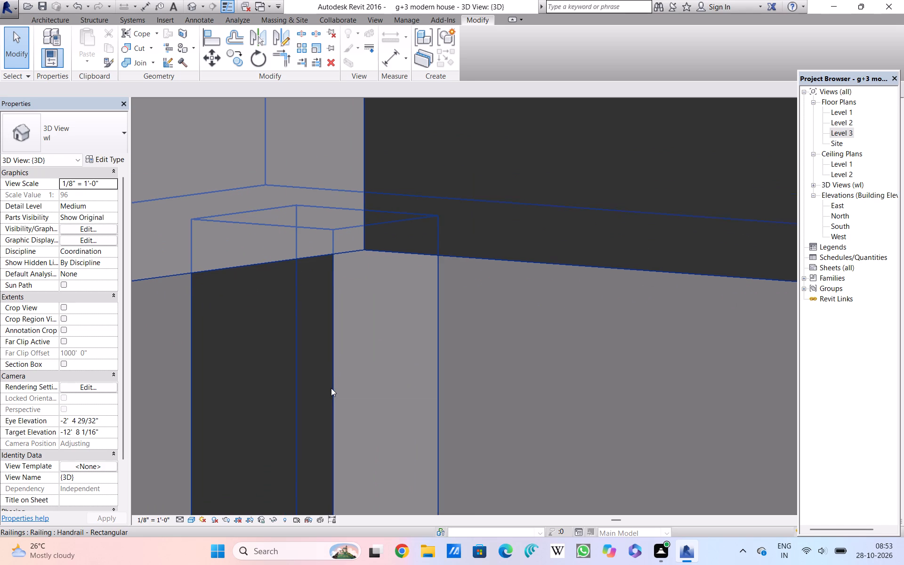
scroll(331, 388, "up", 1)
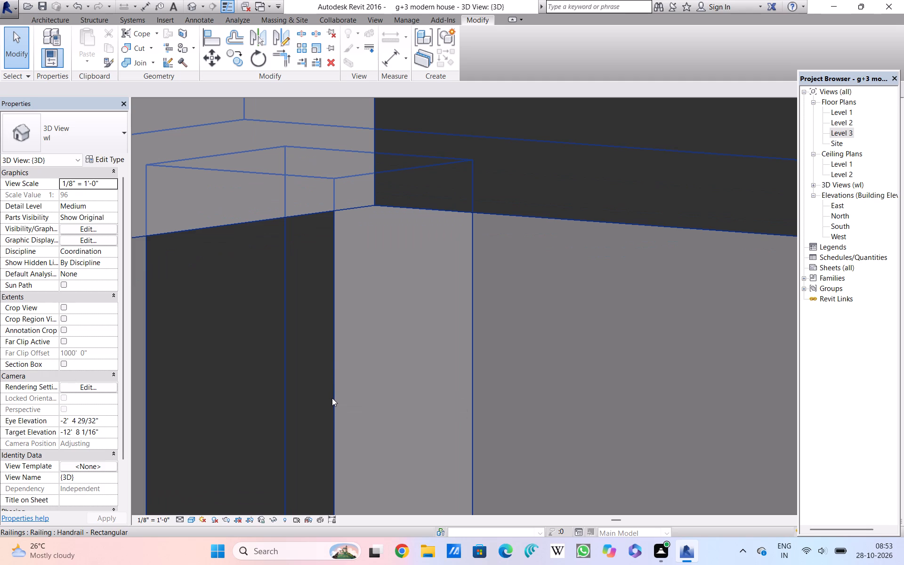
scroll(332, 398, "up", 1)
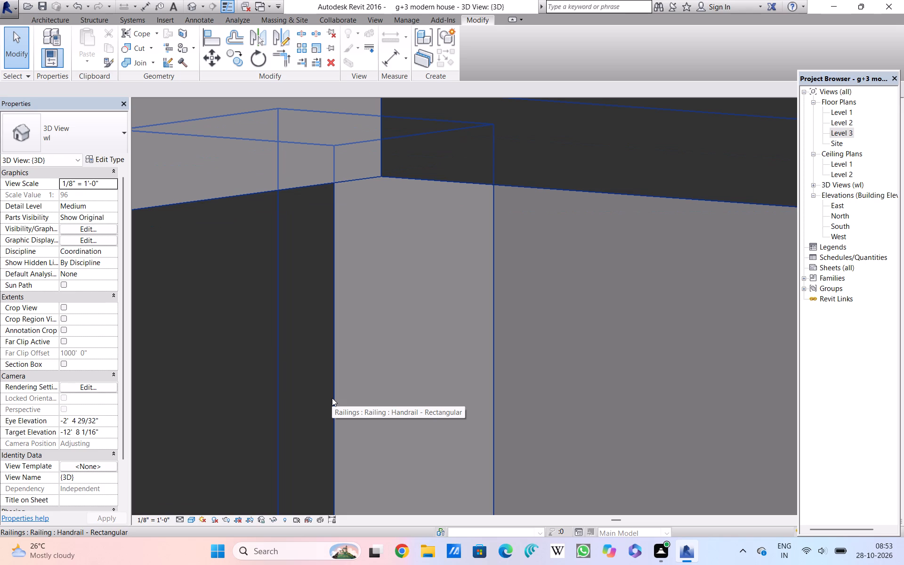
scroll(333, 398, "up", 1)
scroll(333, 398, "down", 1)
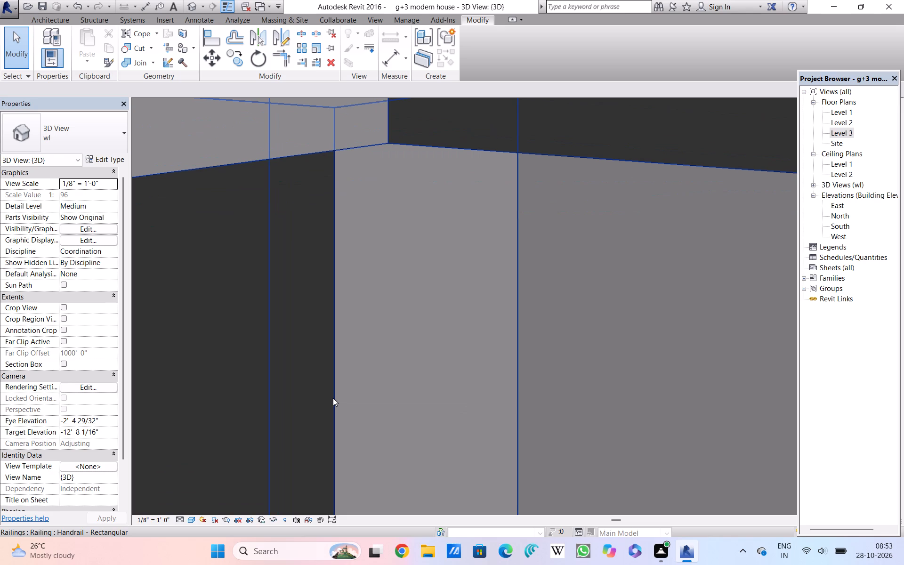
scroll(333, 398, "down", 2)
scroll(333, 398, "up", 1)
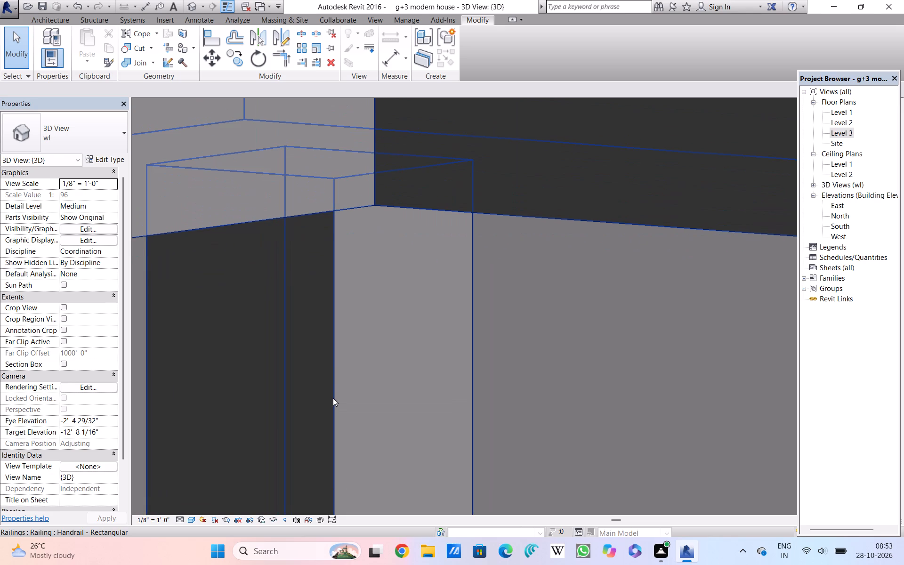
scroll(333, 398, "down", 1)
scroll(333, 398, "up", 1)
scroll(333, 398, "down", 1)
scroll(333, 398, "up", 1)
scroll(333, 398, "down", 1)
scroll(333, 398, "up", 1)
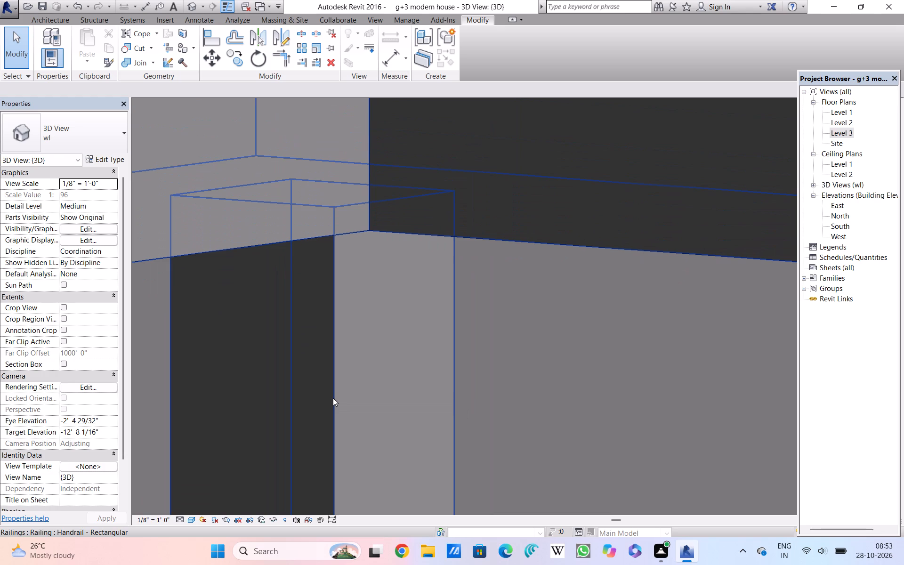
Examine the vertical edge and faces of the corner baluster below the handrail at close range.
scroll(333, 398, "up", 4)
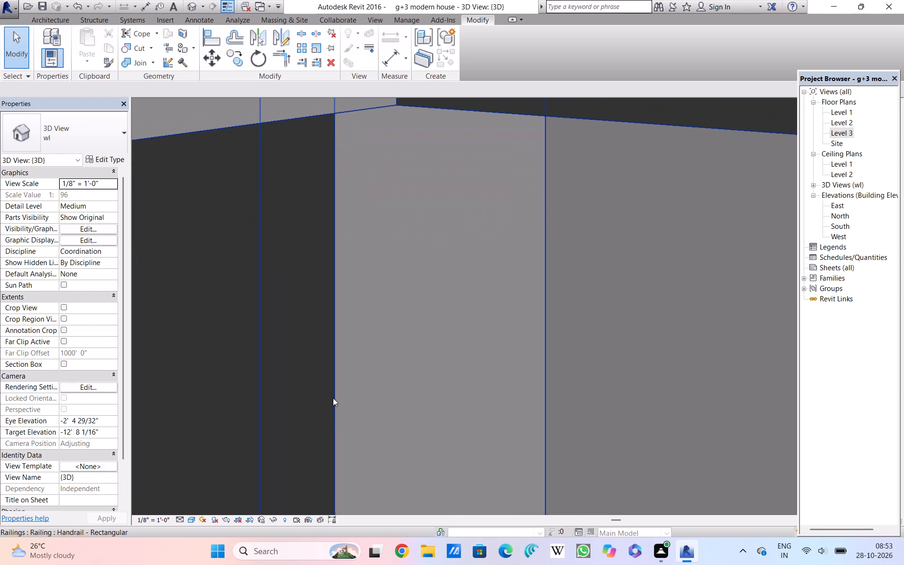
scroll(333, 398, "up", 10)
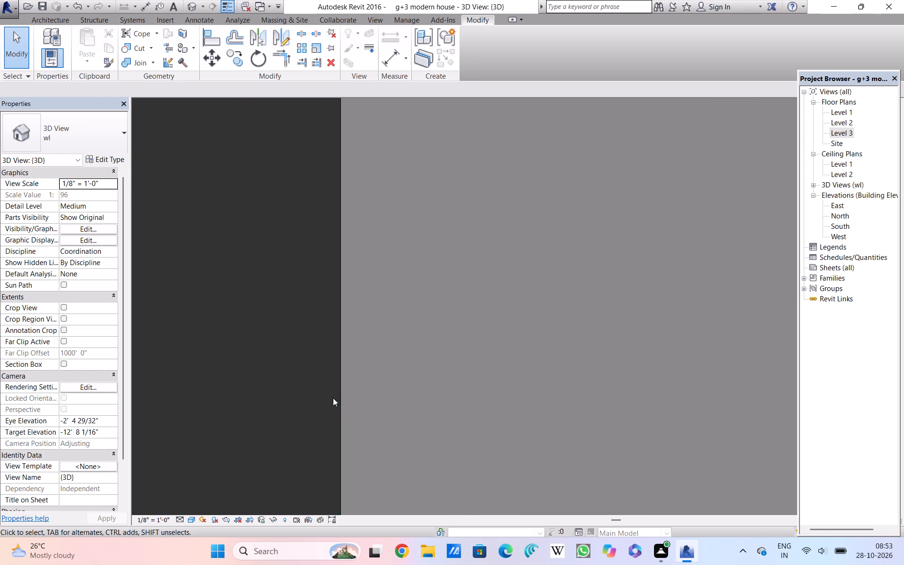
scroll(333, 398, "up", 2)
scroll(333, 398, "down", 3)
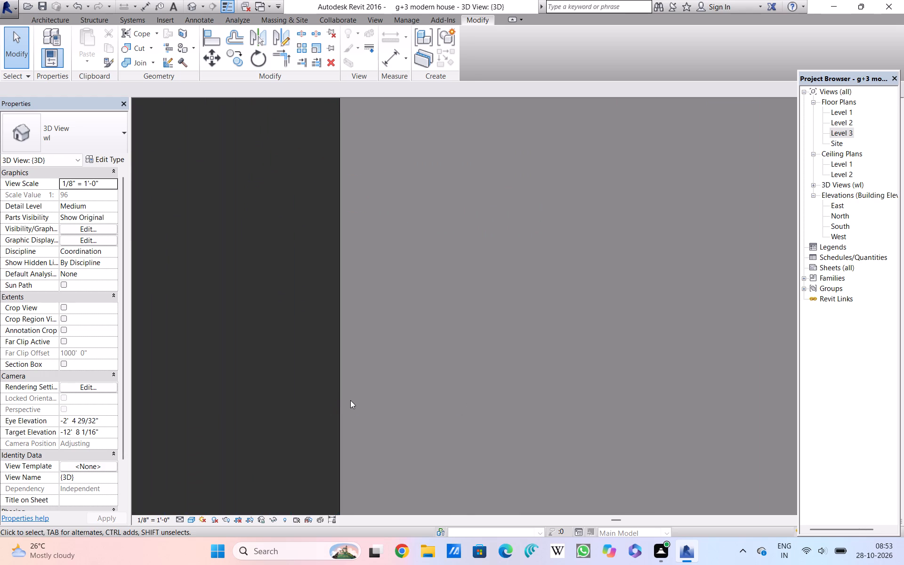
scroll(338, 408, "down", 7)
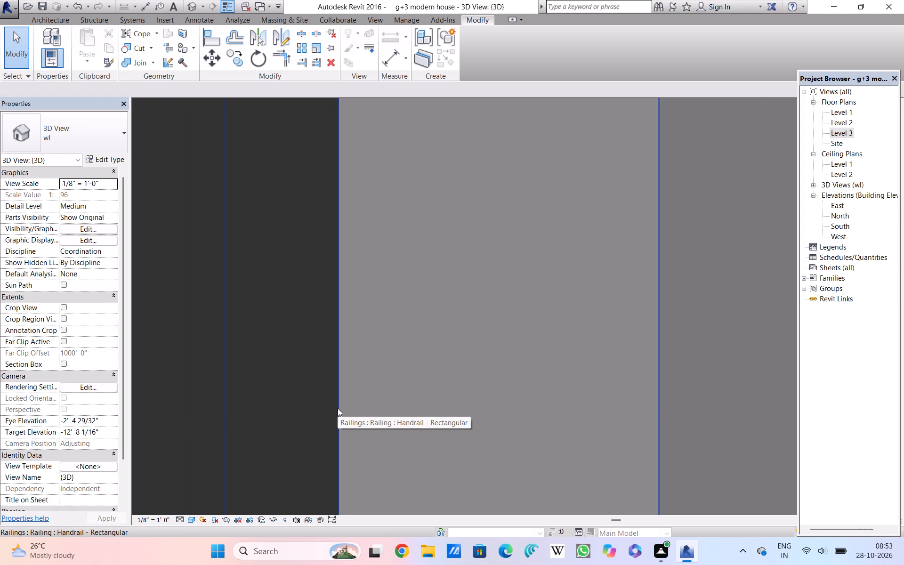
Examine the joint between the corner baluster's top and the handrail's lower corner in the 3D view.
scroll(338, 408, "down", 4)
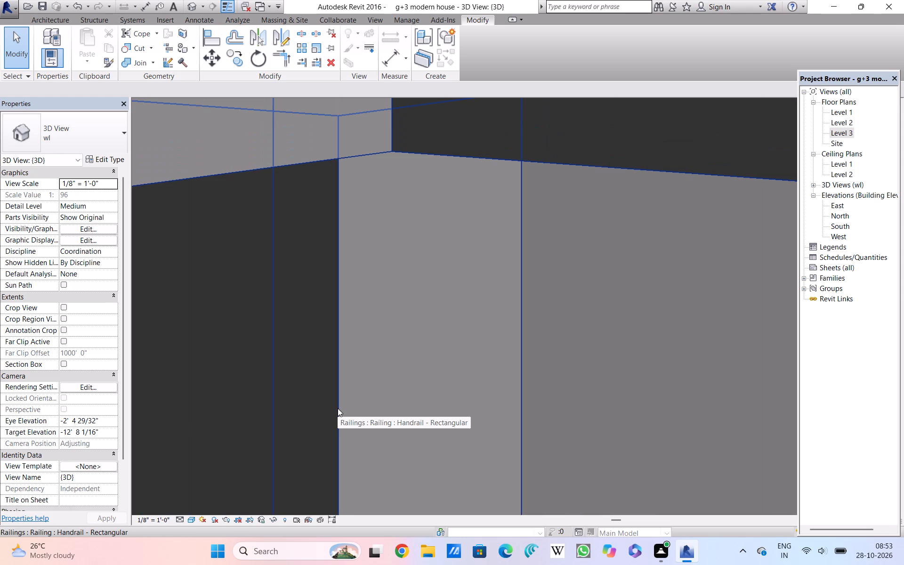
scroll(338, 408, "up", 1)
scroll(338, 408, "down", 1)
scroll(336, 317, "down", 1)
middle_click_drag(336, 317, 323, 419)
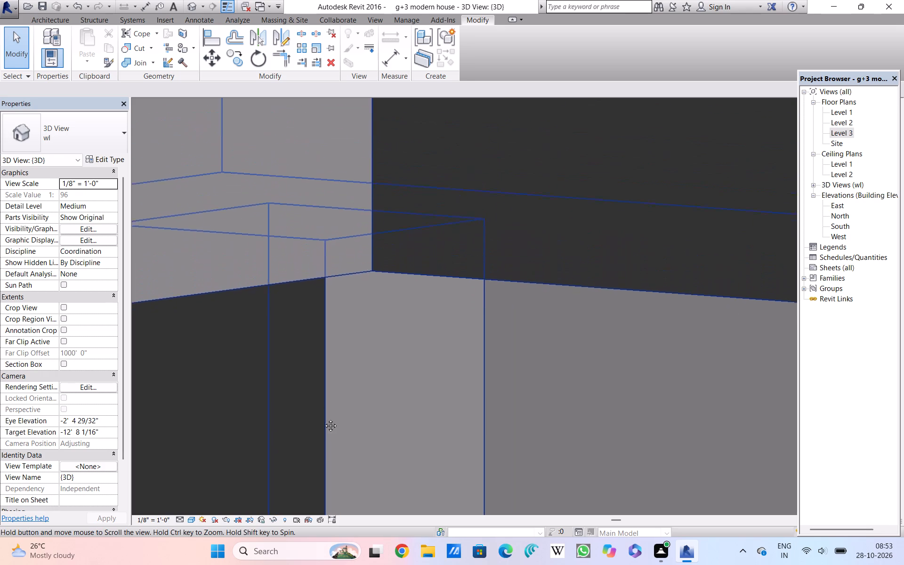
middle_click_drag(323, 419, 324, 422)
middle_click_drag(321, 312, 312, 350)
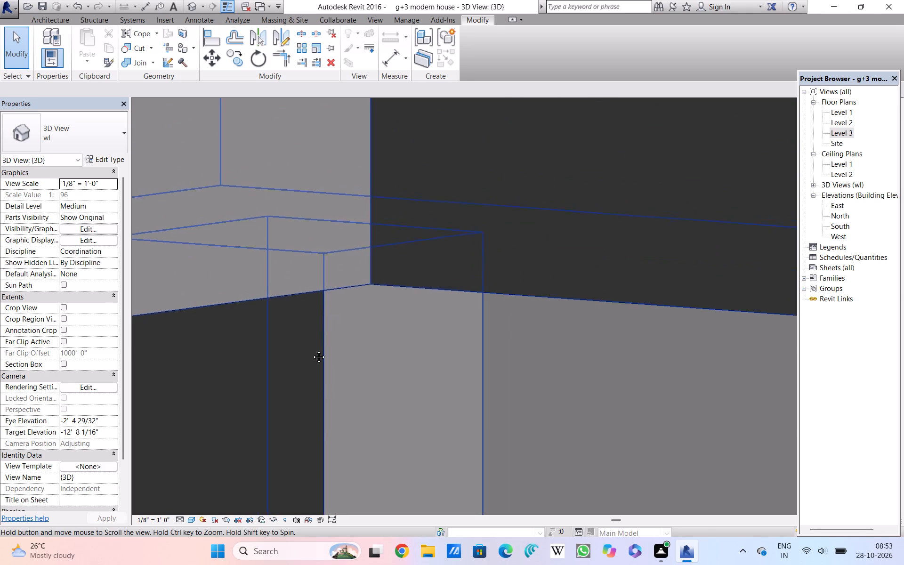
middle_click_drag(312, 350, 307, 432)
scroll(327, 405, "up", 1)
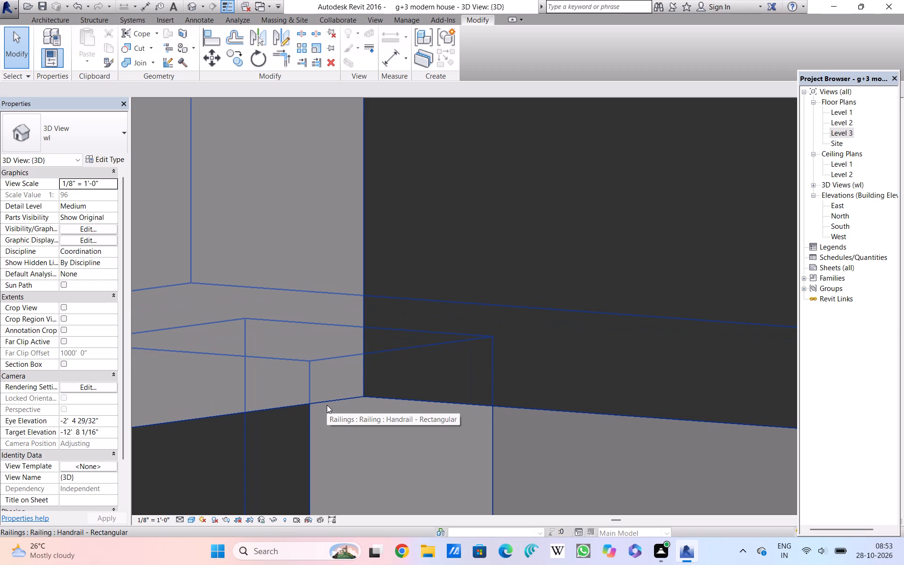
scroll(327, 405, "down", 1)
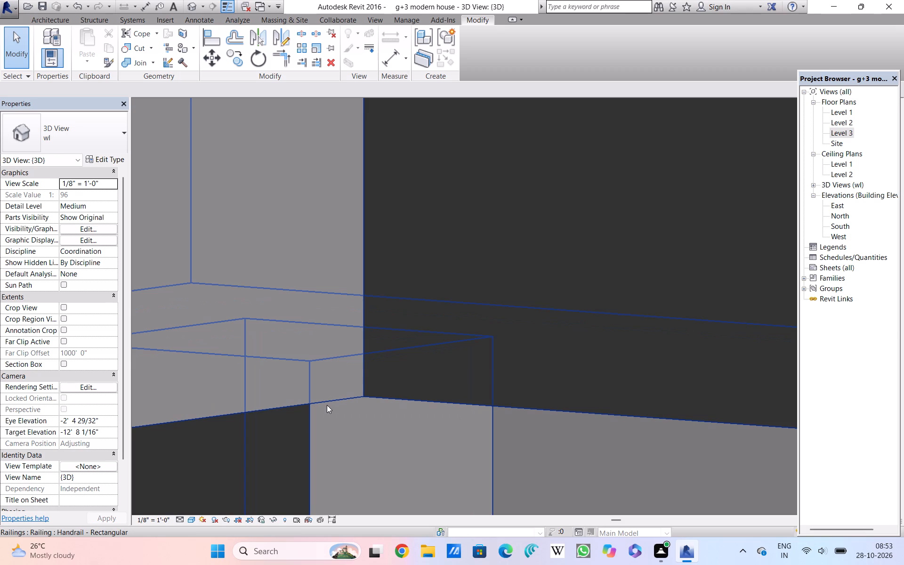
scroll(327, 405, "up", 8)
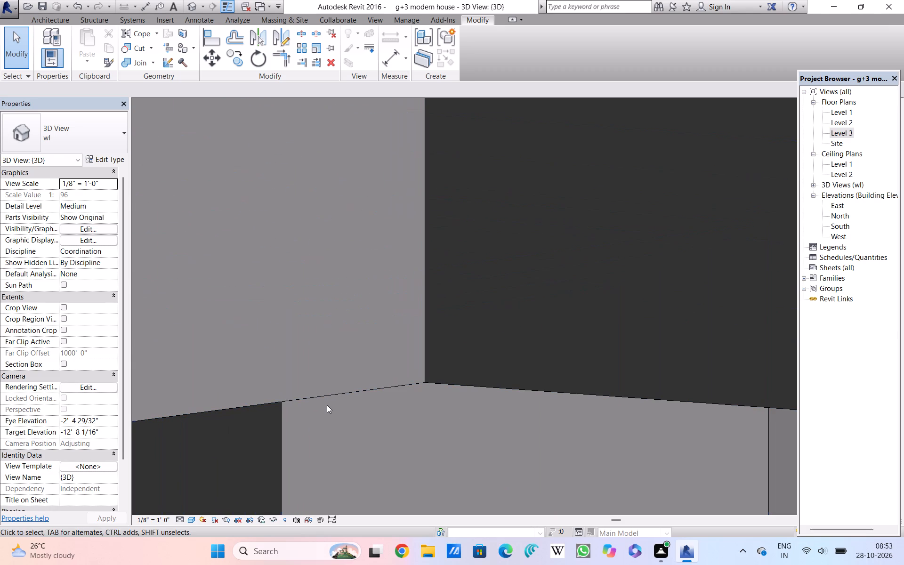
scroll(327, 405, "up", 2)
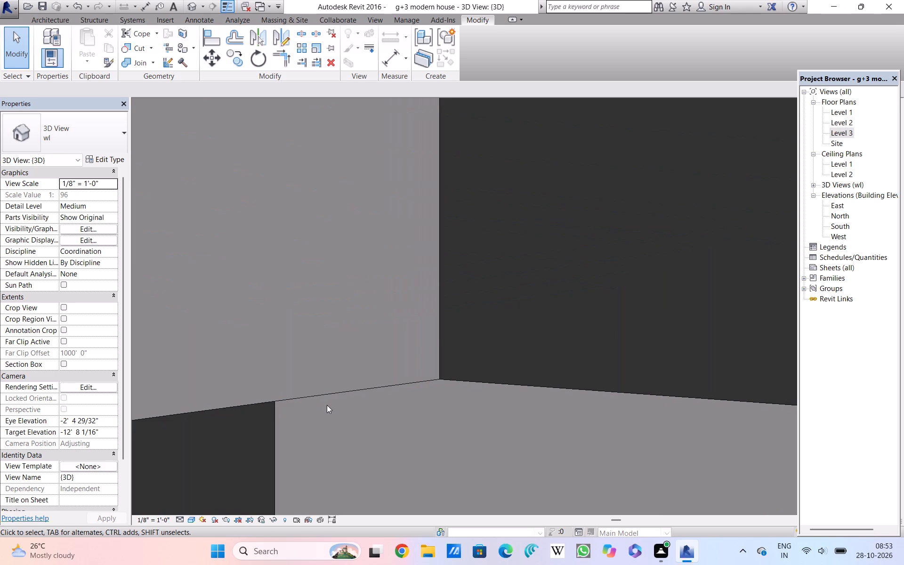
scroll(327, 405, "down", 2)
scroll(327, 405, "up", 2)
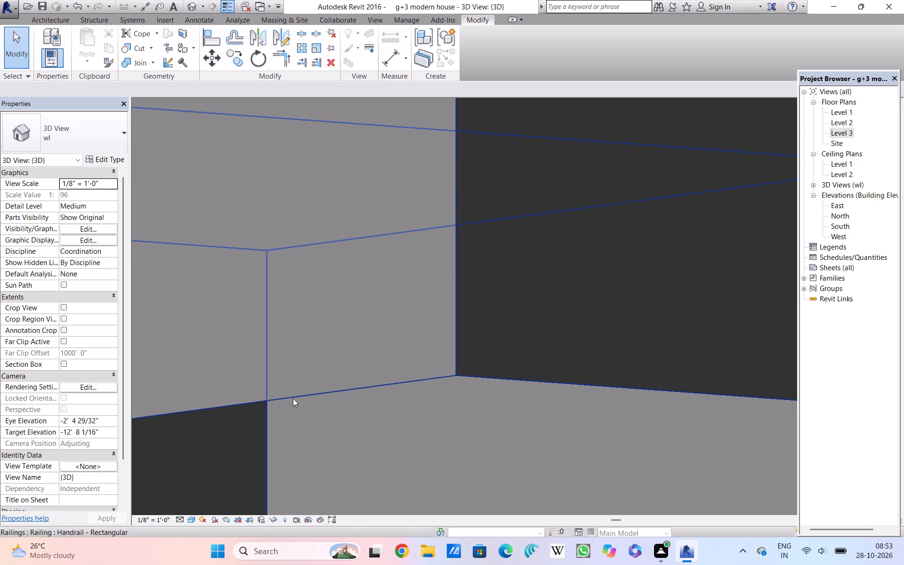
scroll(288, 398, "down", 3)
scroll(288, 398, "up", 1)
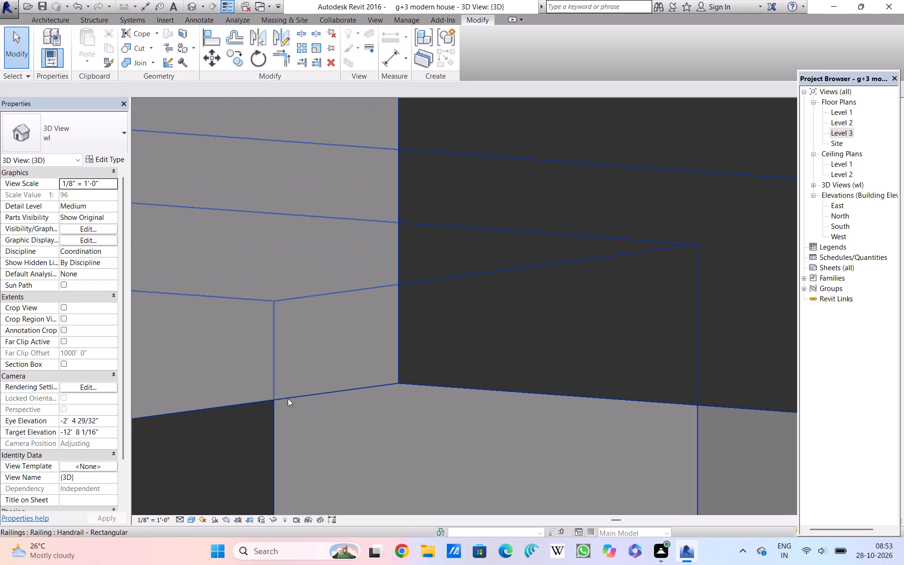
Examine the handrail corner together with the corner baluster and the adjacent baluster beneath it.
scroll(288, 398, "down", 6)
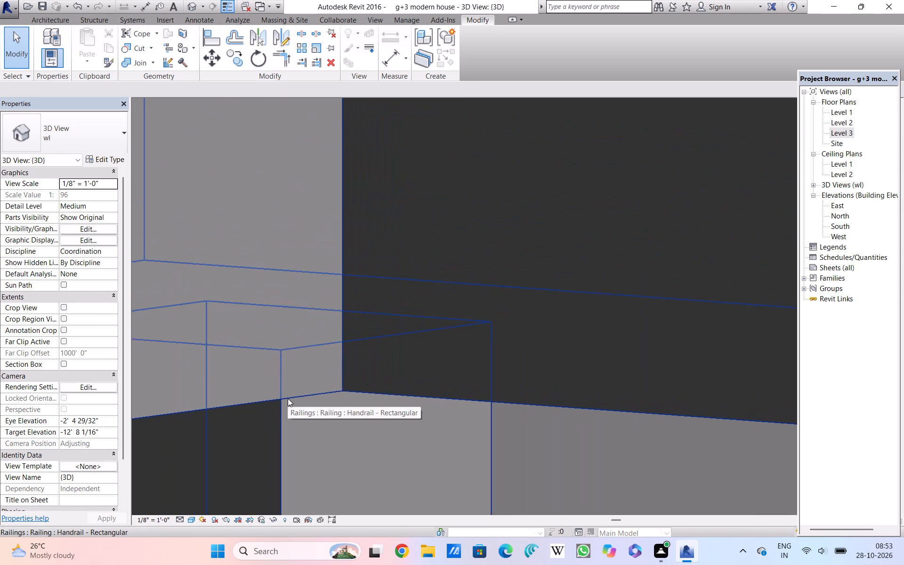
scroll(288, 398, "down", 11)
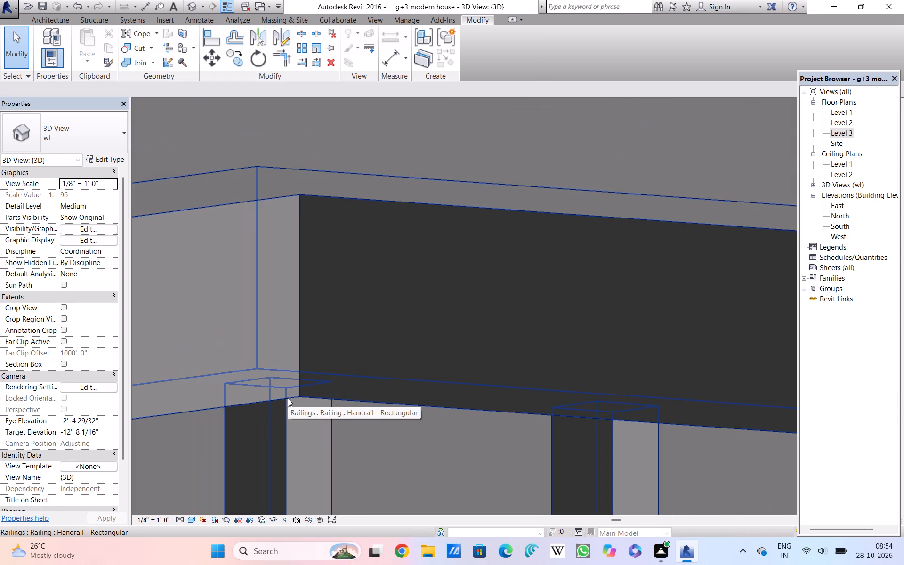
scroll(288, 398, "down", 3)
scroll(288, 398, "up", 3)
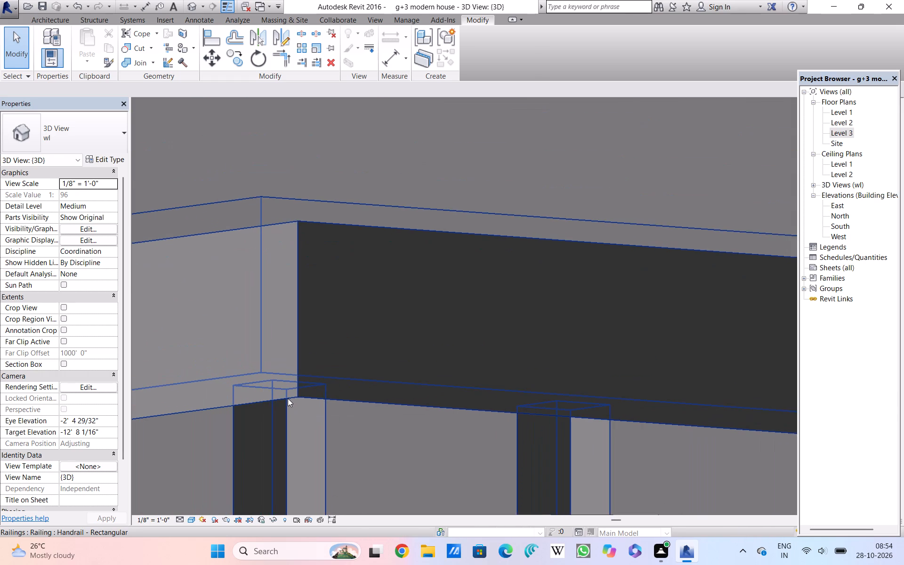
scroll(288, 398, "up", 2)
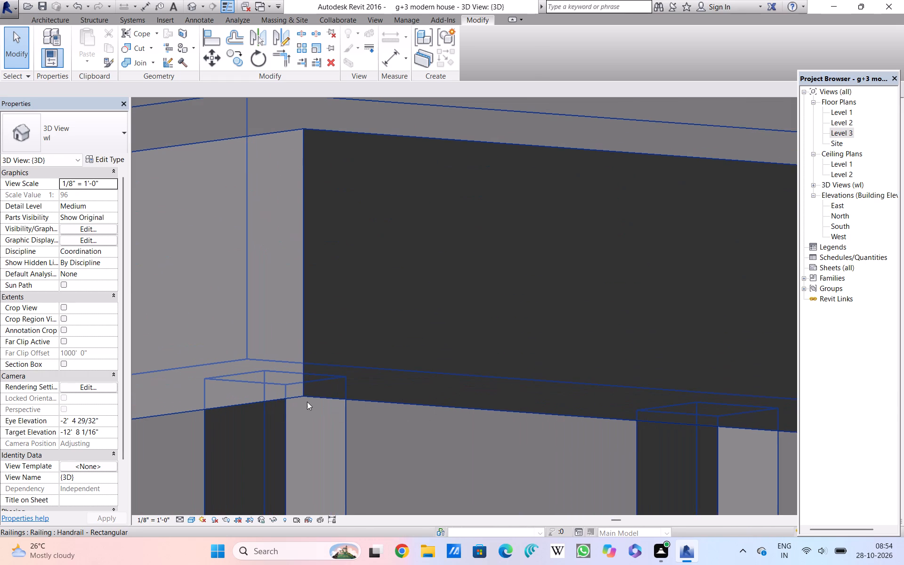
scroll(307, 402, "up", 4)
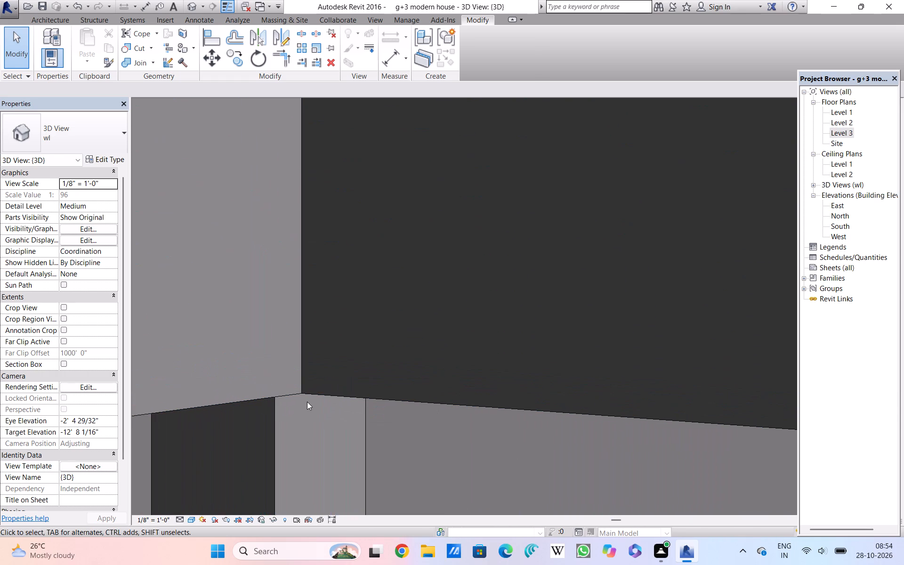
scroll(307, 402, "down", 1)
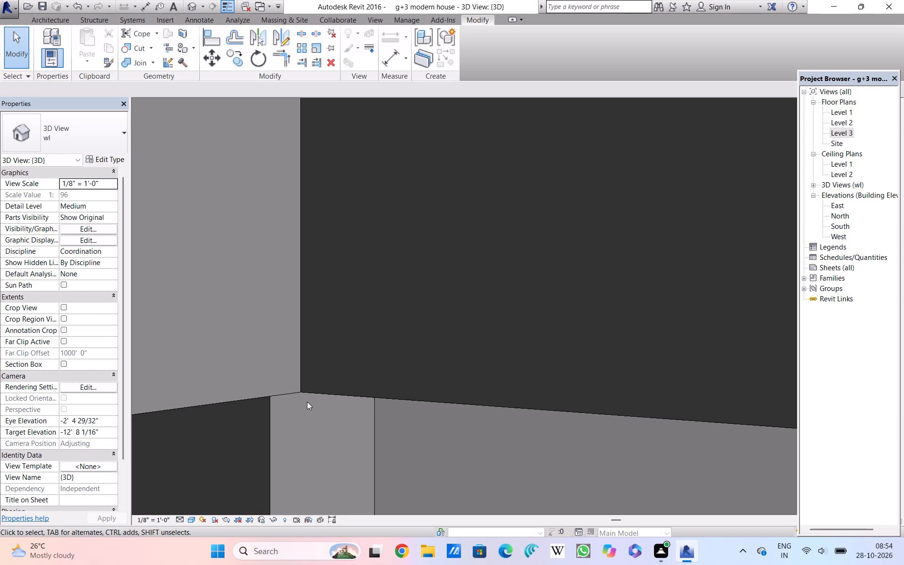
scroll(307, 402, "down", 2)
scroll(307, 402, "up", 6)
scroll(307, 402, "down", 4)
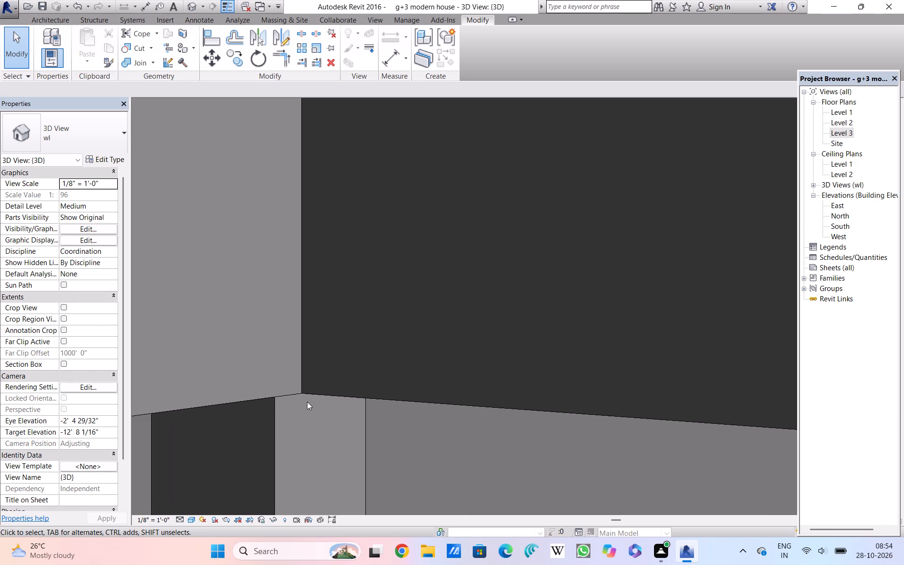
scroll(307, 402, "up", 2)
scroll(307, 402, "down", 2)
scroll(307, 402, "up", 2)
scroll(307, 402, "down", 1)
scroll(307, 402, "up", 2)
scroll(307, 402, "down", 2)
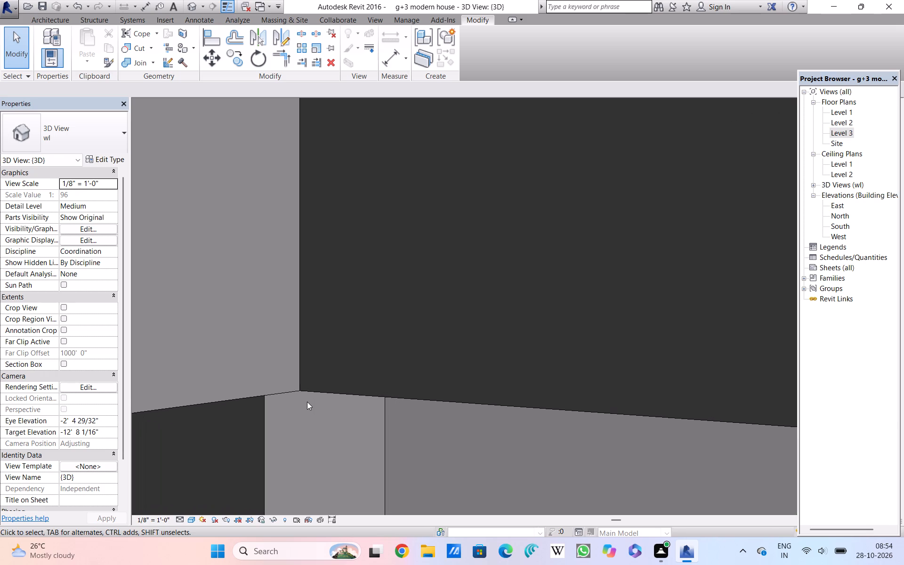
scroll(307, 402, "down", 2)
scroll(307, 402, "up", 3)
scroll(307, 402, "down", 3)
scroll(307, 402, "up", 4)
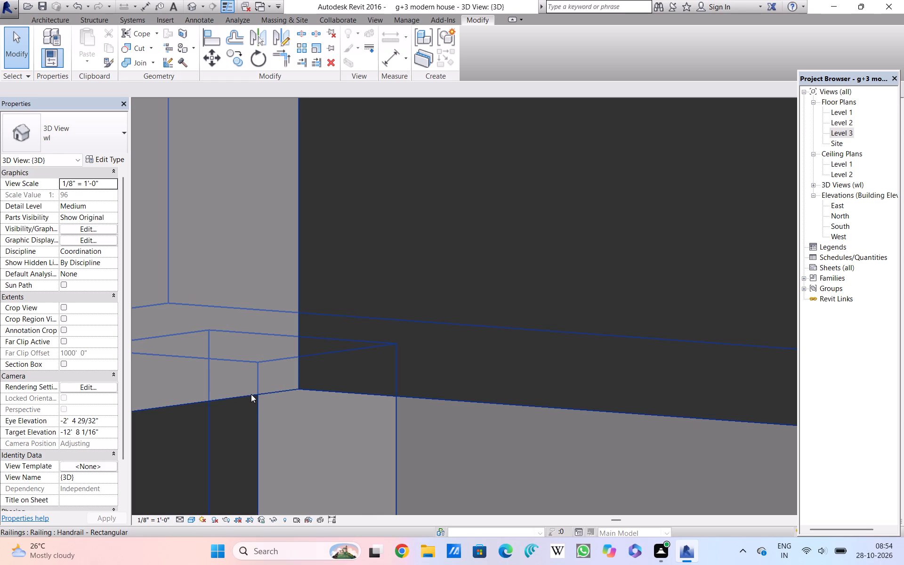
Examine at close range the point where the corner baluster's vertical edge meets the handrail's lower edge.
scroll(251, 394, "up", 8)
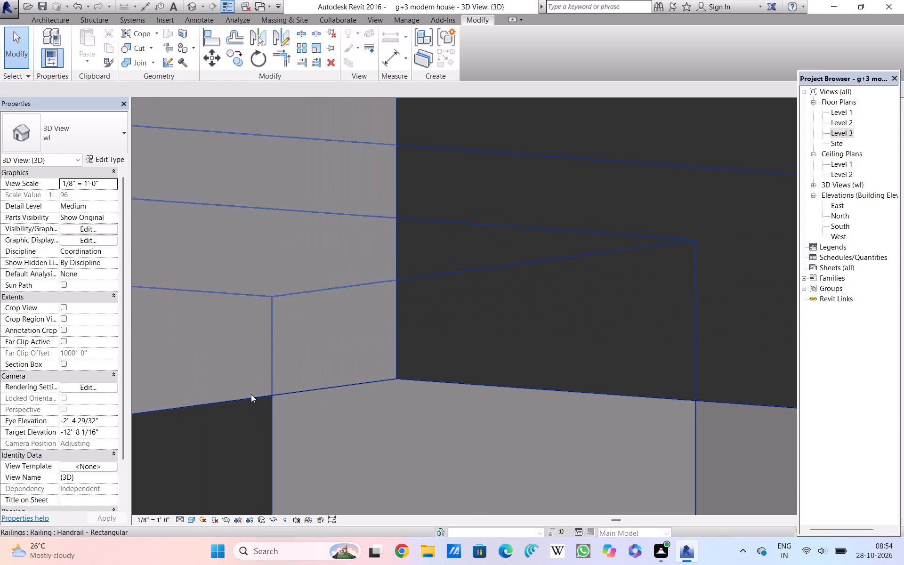
scroll(251, 394, "up", 8)
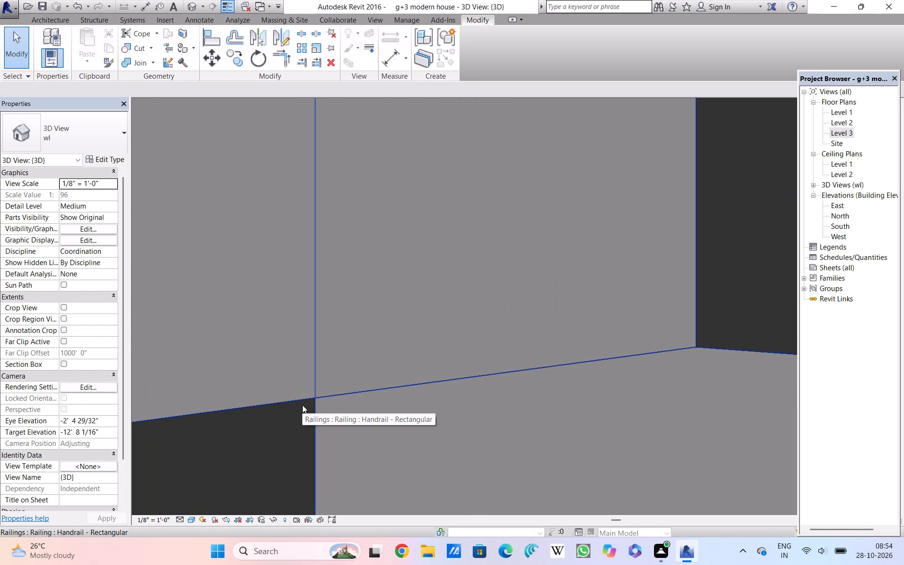
scroll(302, 405, "up", 2)
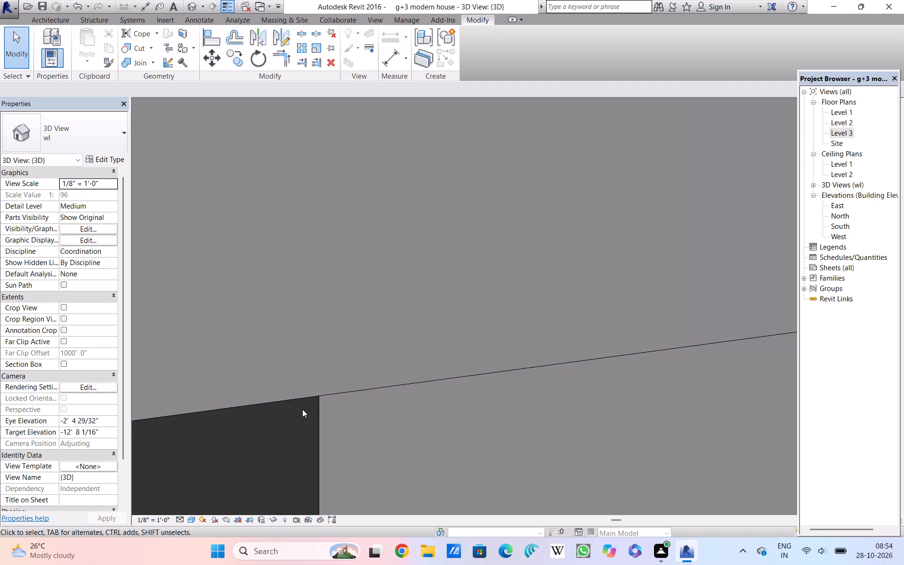
scroll(323, 412, "down", 2)
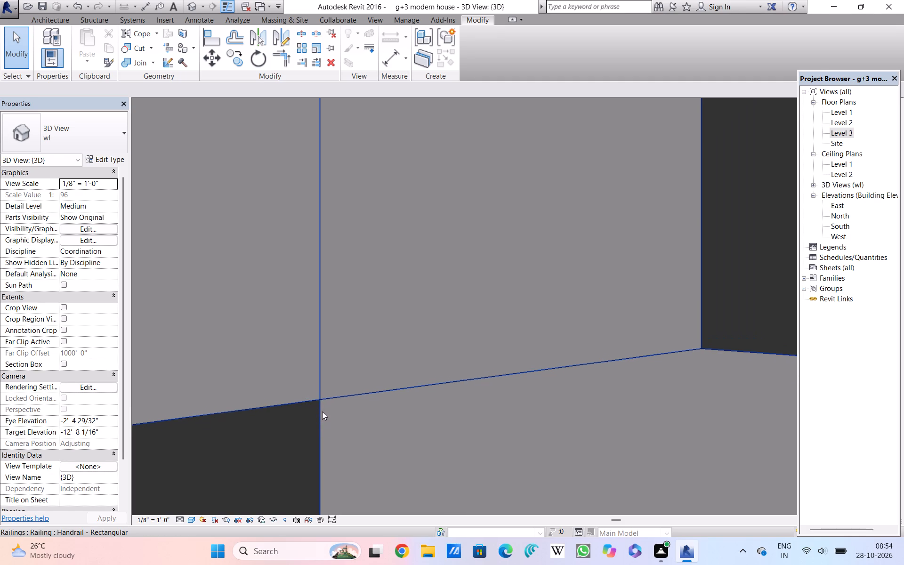
scroll(322, 412, "up", 2)
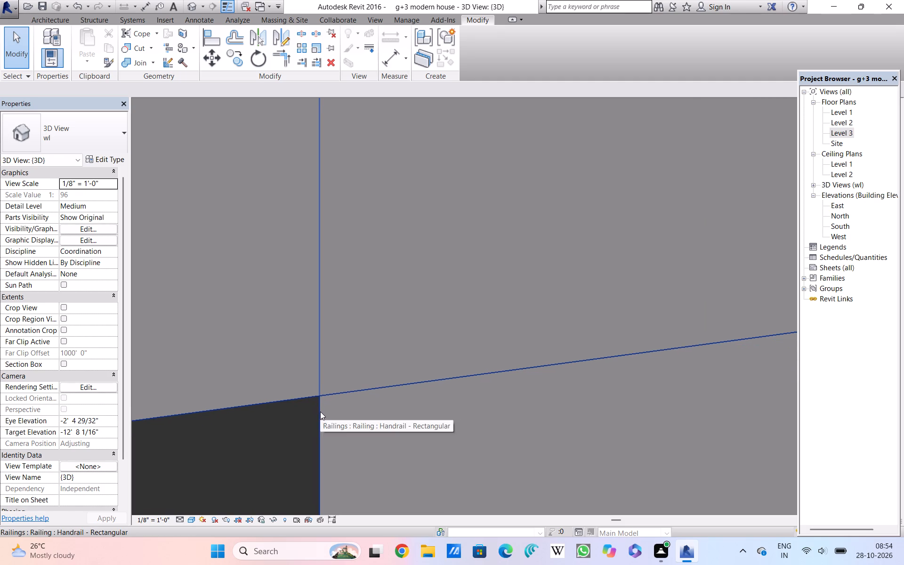
scroll(320, 412, "up", 6)
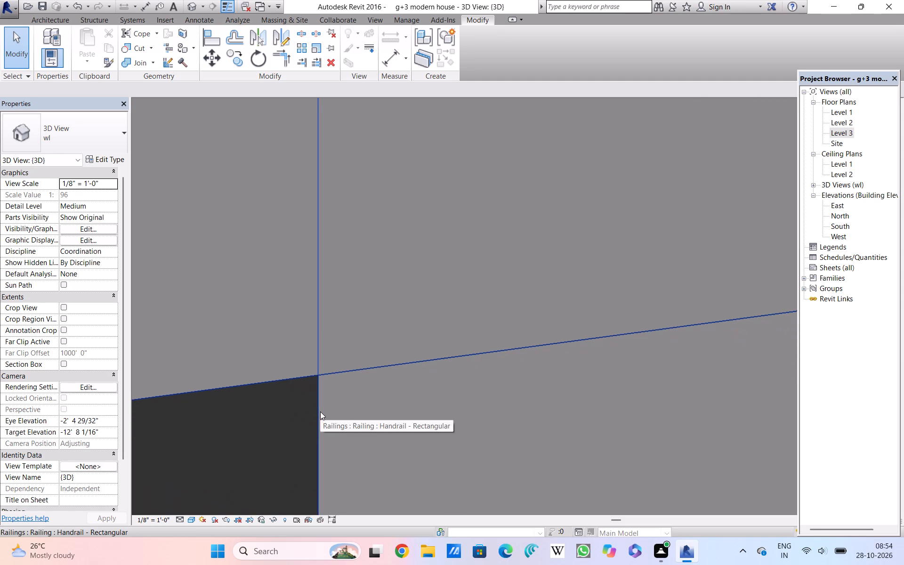
scroll(320, 412, "up", 2)
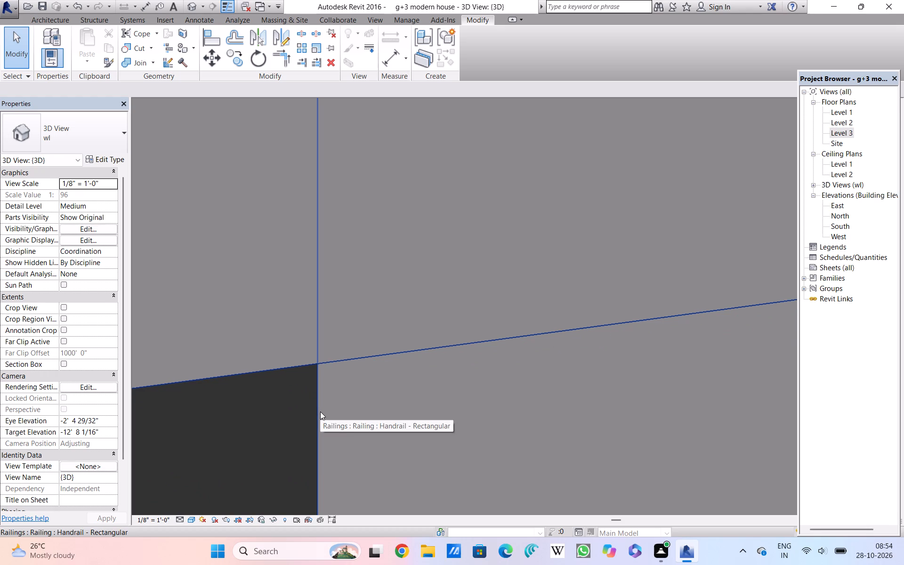
scroll(320, 412, "up", 1)
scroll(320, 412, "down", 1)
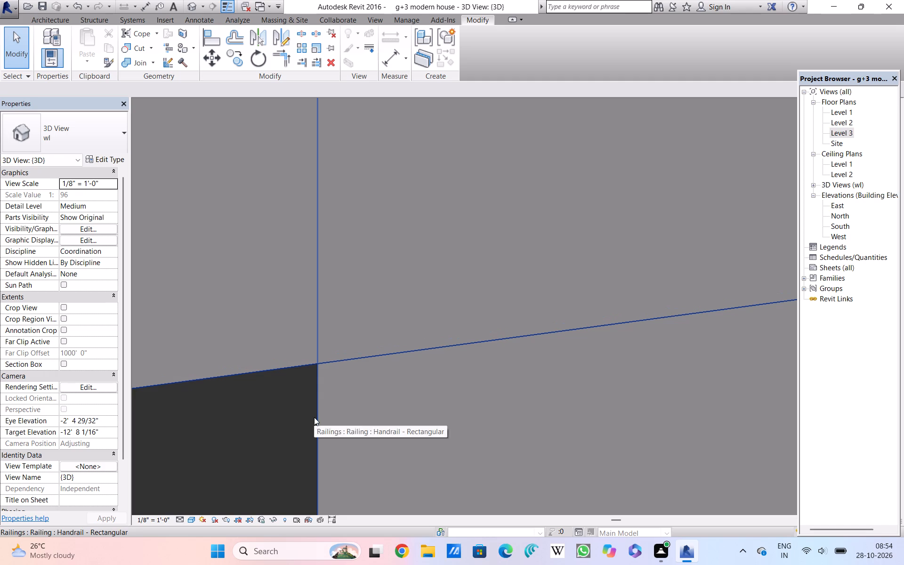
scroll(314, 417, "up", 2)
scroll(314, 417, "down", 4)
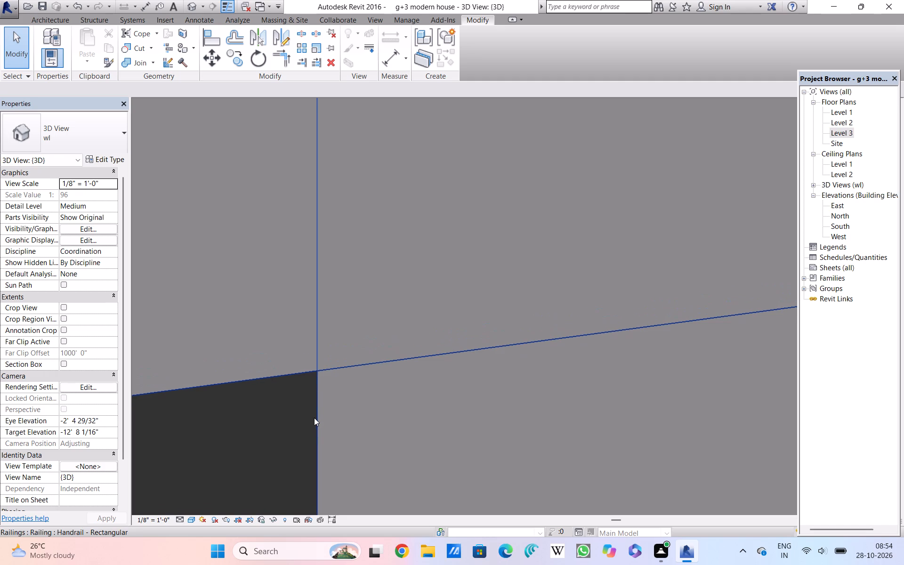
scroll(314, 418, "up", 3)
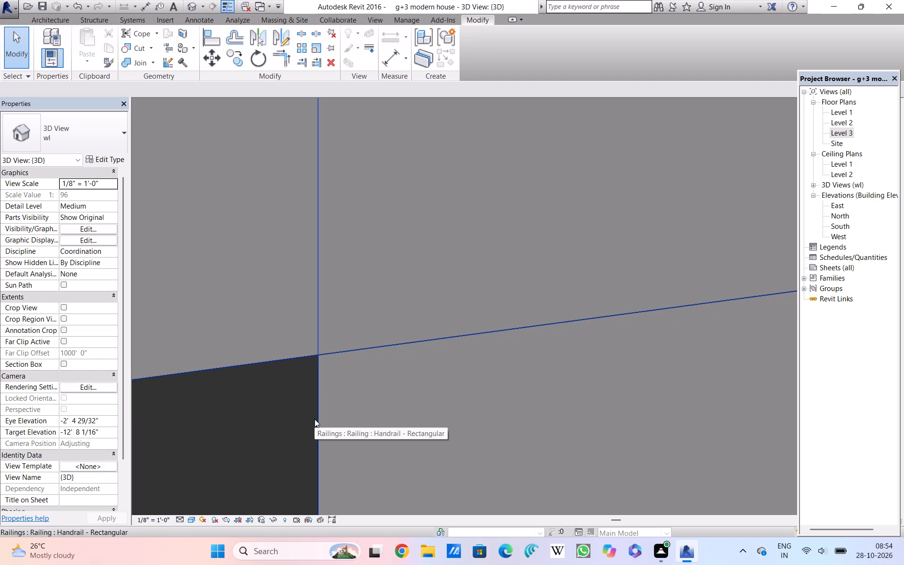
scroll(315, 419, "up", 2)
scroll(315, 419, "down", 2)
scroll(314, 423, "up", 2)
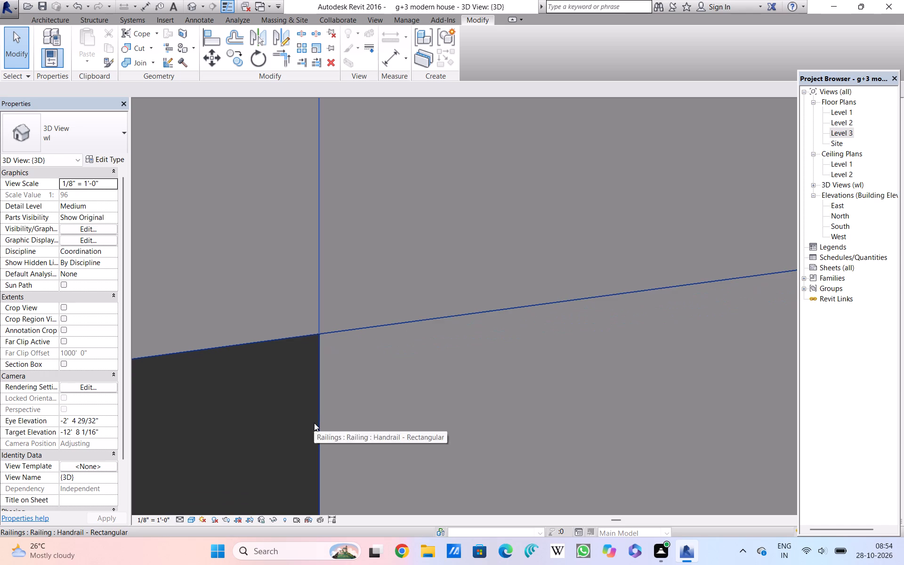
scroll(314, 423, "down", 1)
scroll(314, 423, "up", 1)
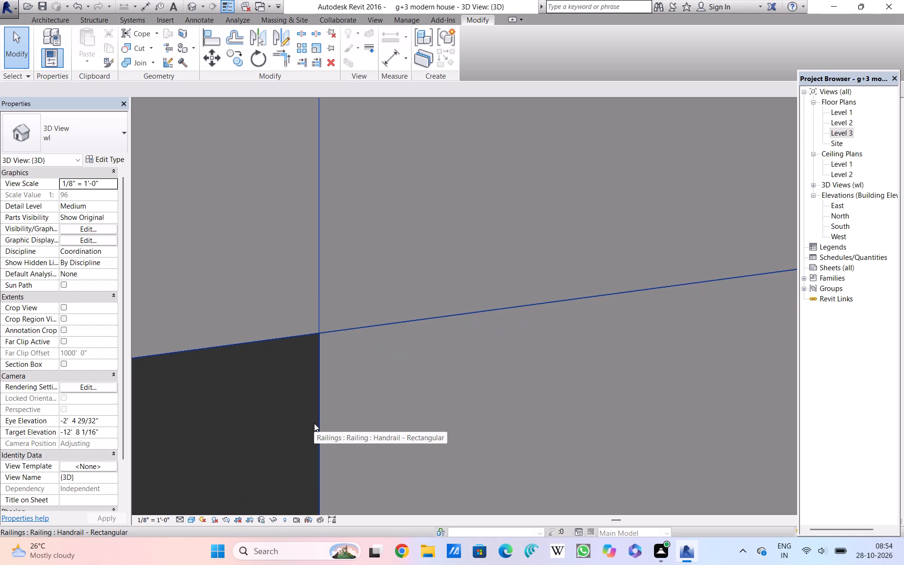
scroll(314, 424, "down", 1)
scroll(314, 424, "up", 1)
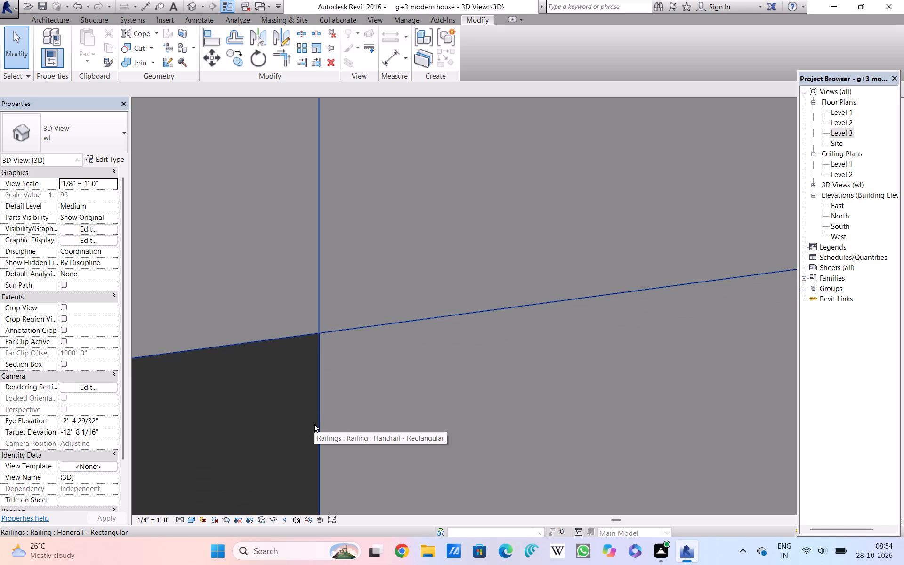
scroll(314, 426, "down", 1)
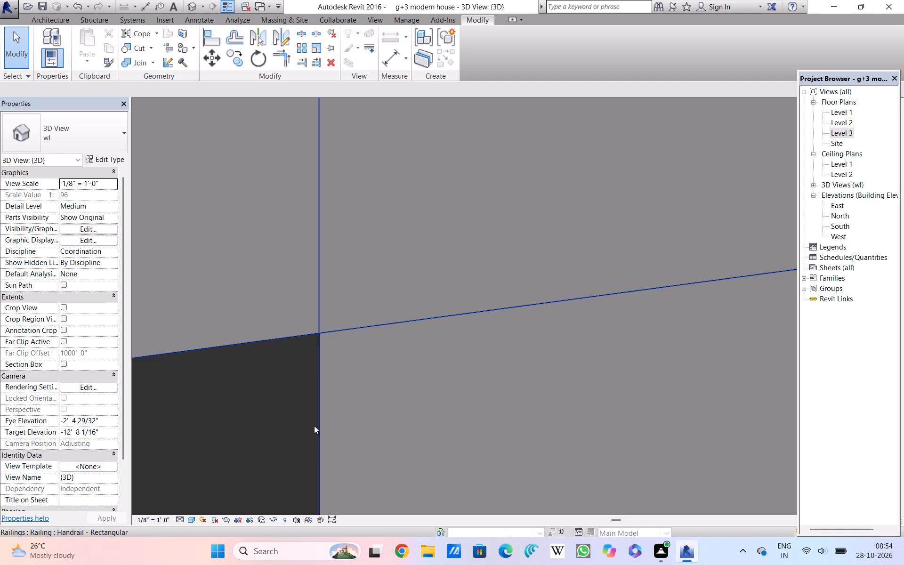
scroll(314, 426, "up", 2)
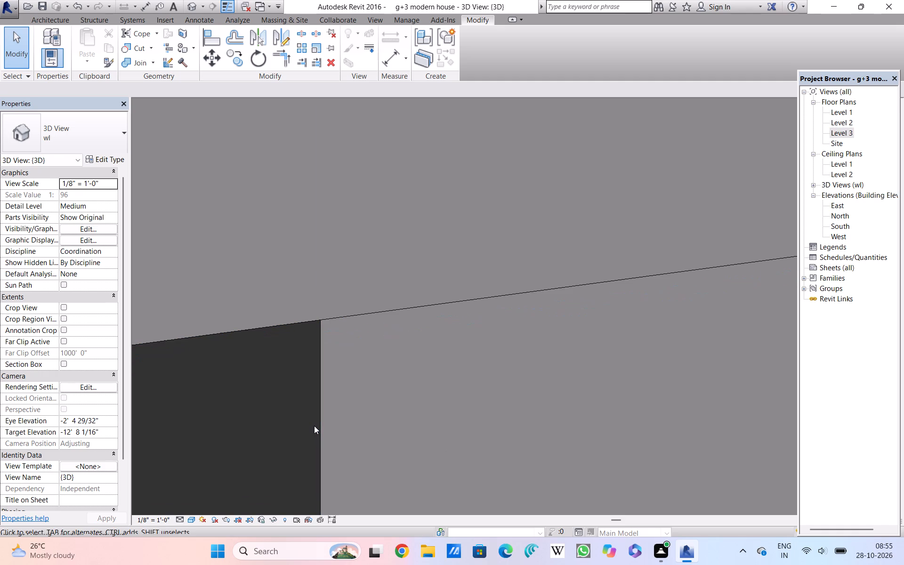
Examine the vertical edge between the dark and light faces below the handrail's lower edge at close range.
scroll(314, 426, "up", 5)
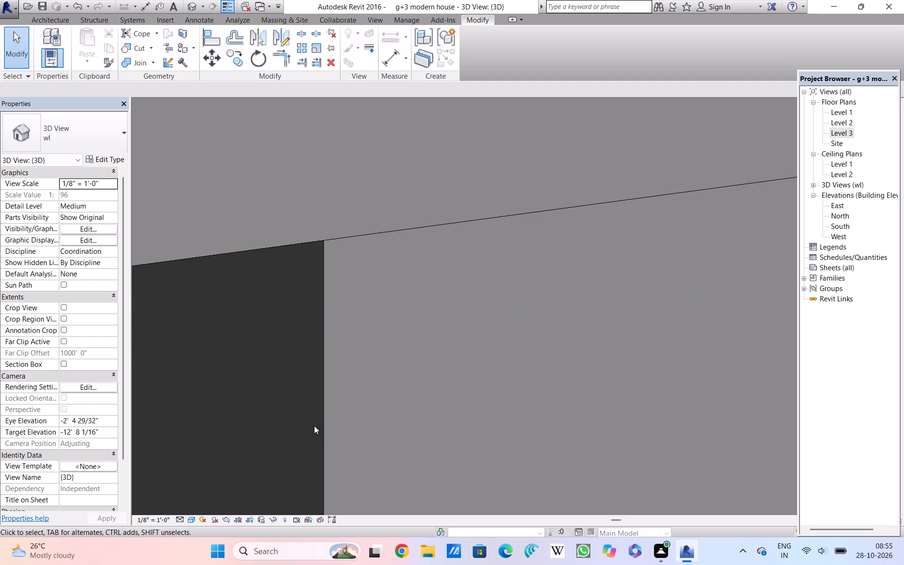
scroll(315, 426, "down", 1)
scroll(315, 429, "up", 2)
scroll(315, 429, "down", 2)
scroll(315, 429, "up", 1)
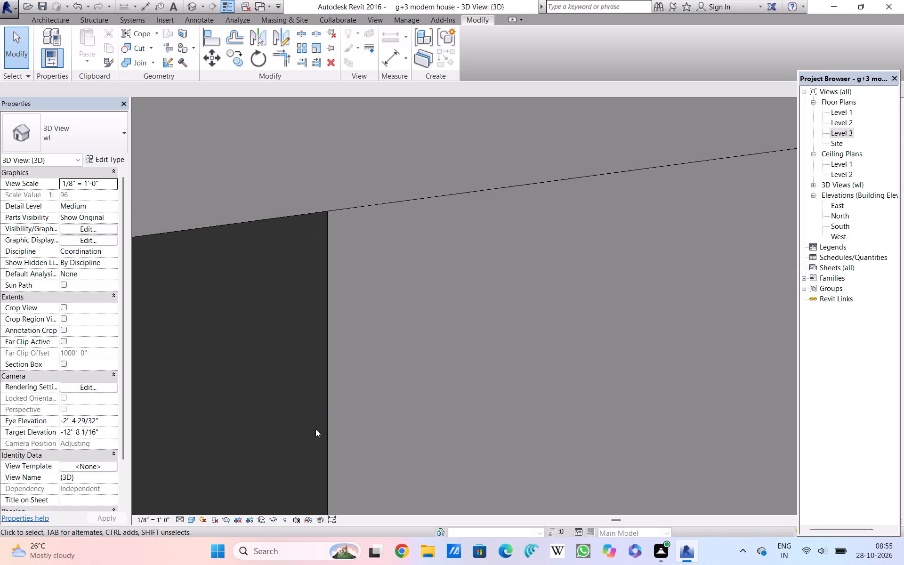
scroll(315, 429, "up", 2)
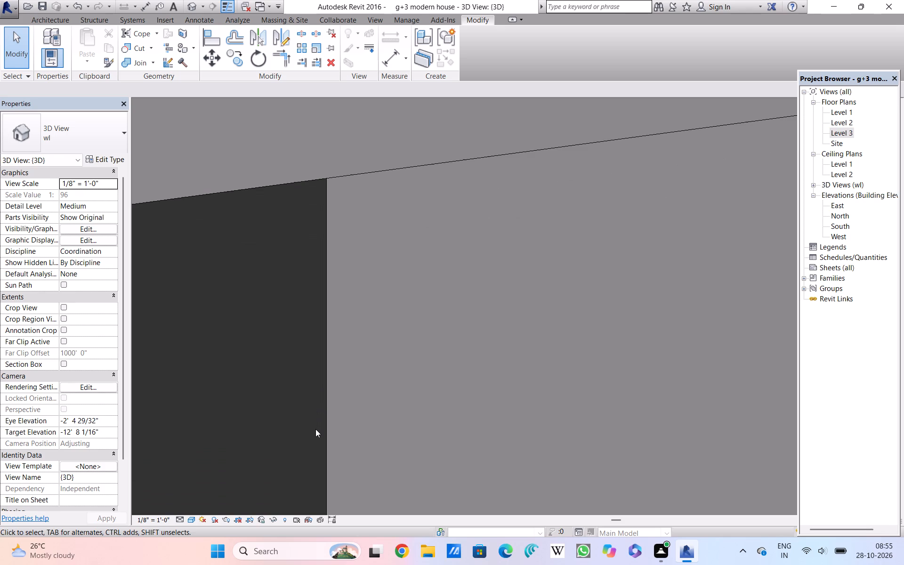
scroll(316, 429, "up", 3)
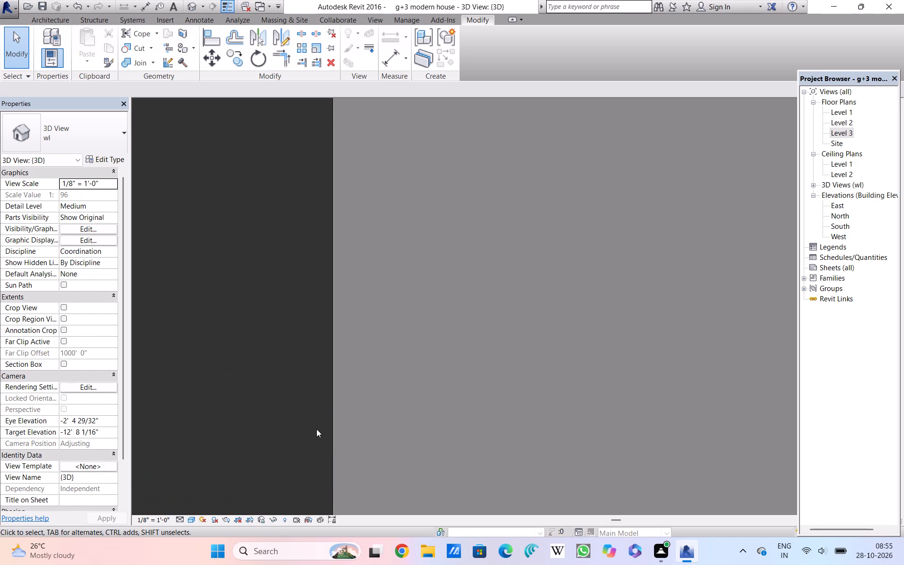
scroll(316, 429, "down", 2)
scroll(316, 429, "up", 6)
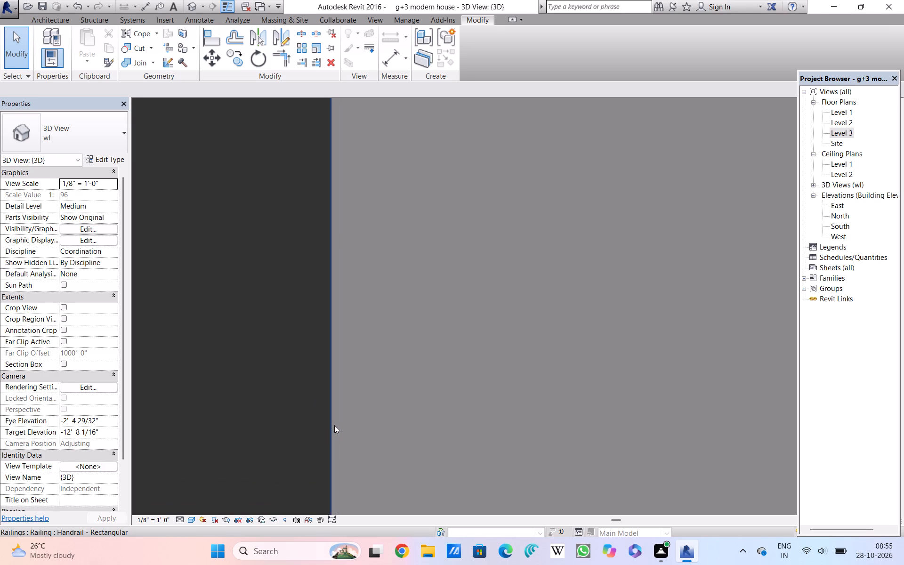
Examine the rectangular handrail's highlighted outline along the corner baluster's vertical edge in the 3D view.
scroll(334, 426, "down", 8)
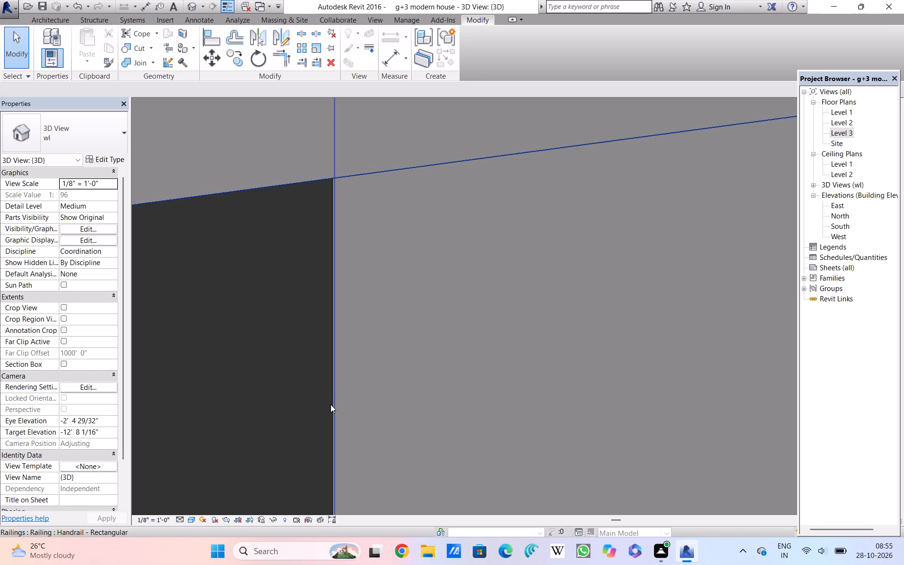
scroll(331, 404, "up", 2)
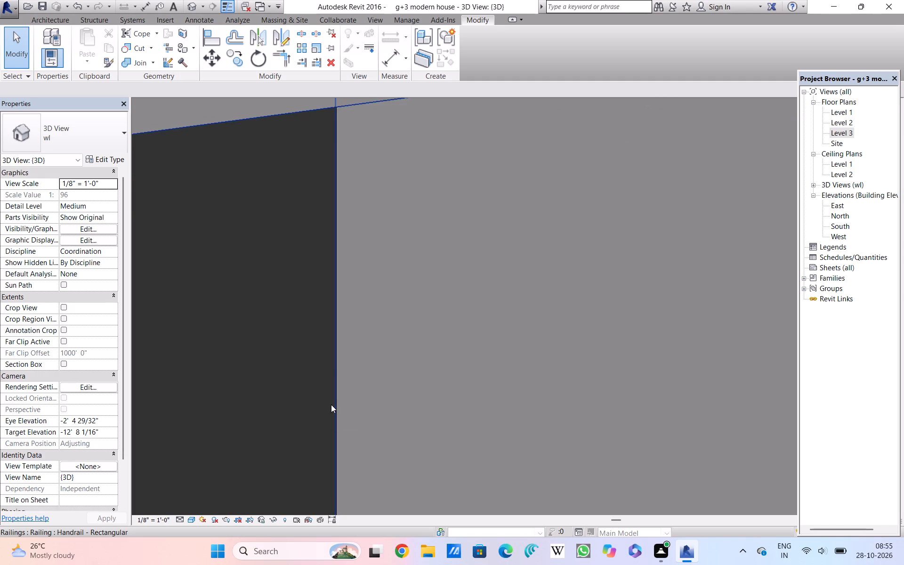
scroll(331, 404, "up", 2)
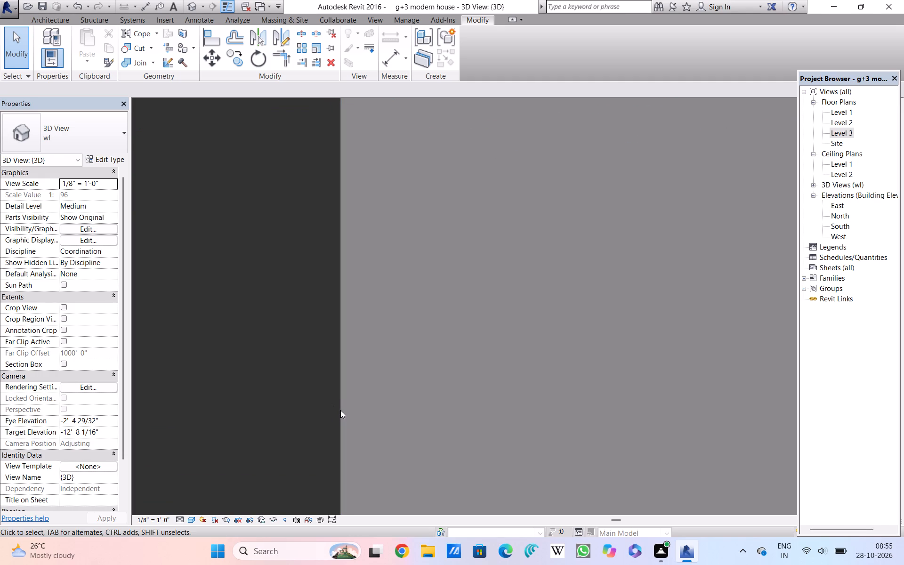
scroll(340, 410, "up", 8)
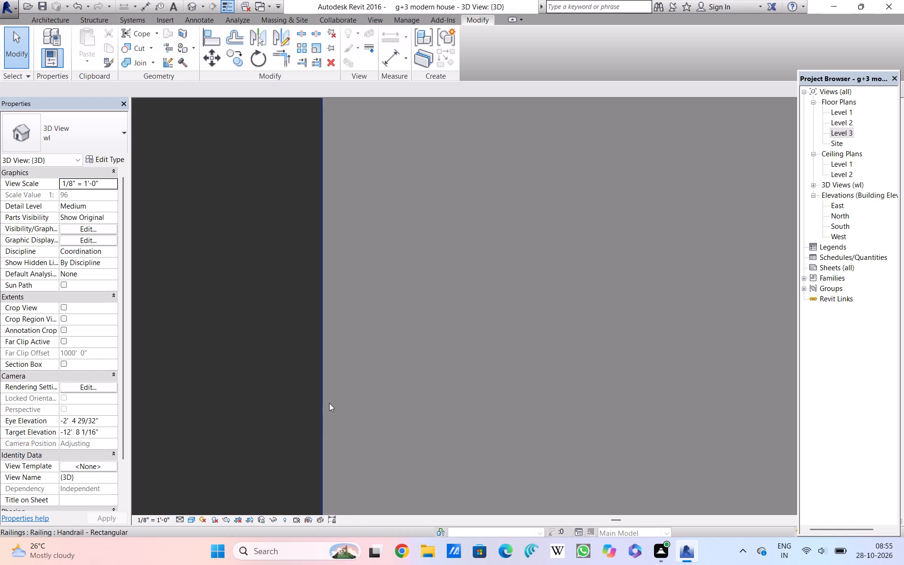
scroll(331, 402, "down", 12)
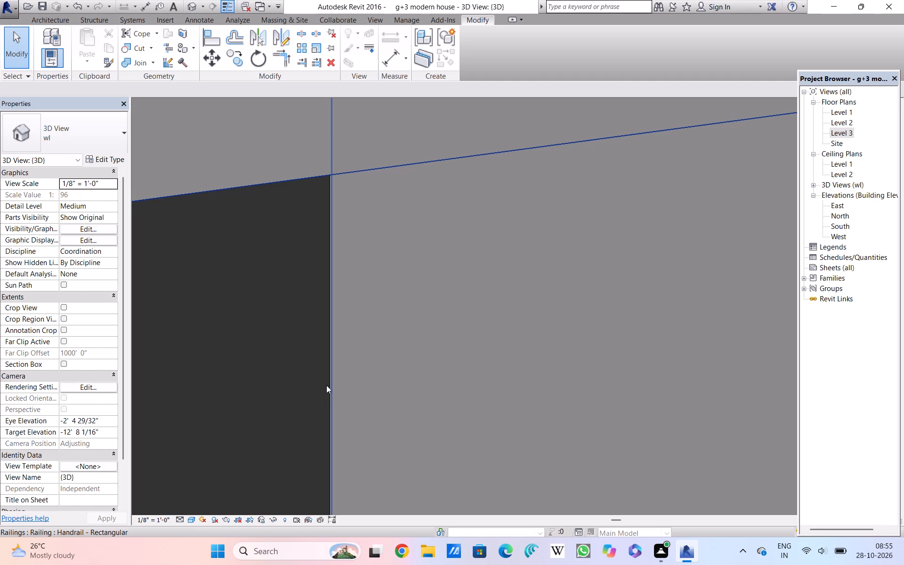
scroll(326, 385, "up", 7)
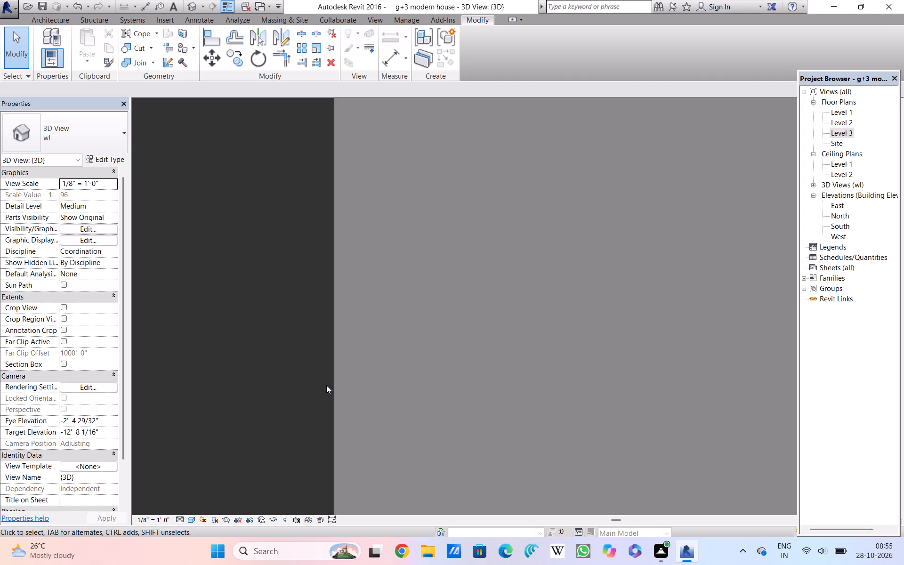
scroll(326, 385, "up", 1)
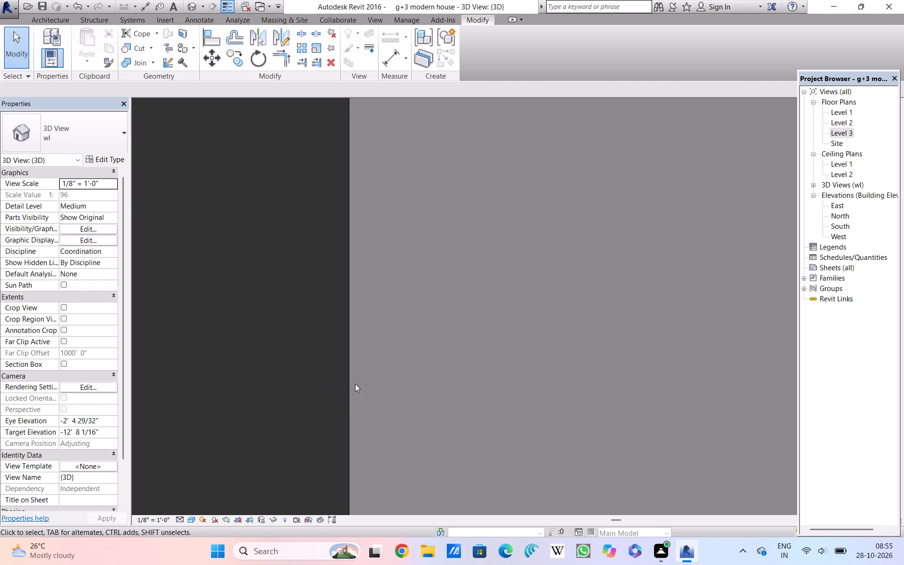
scroll(341, 388, "up", 1)
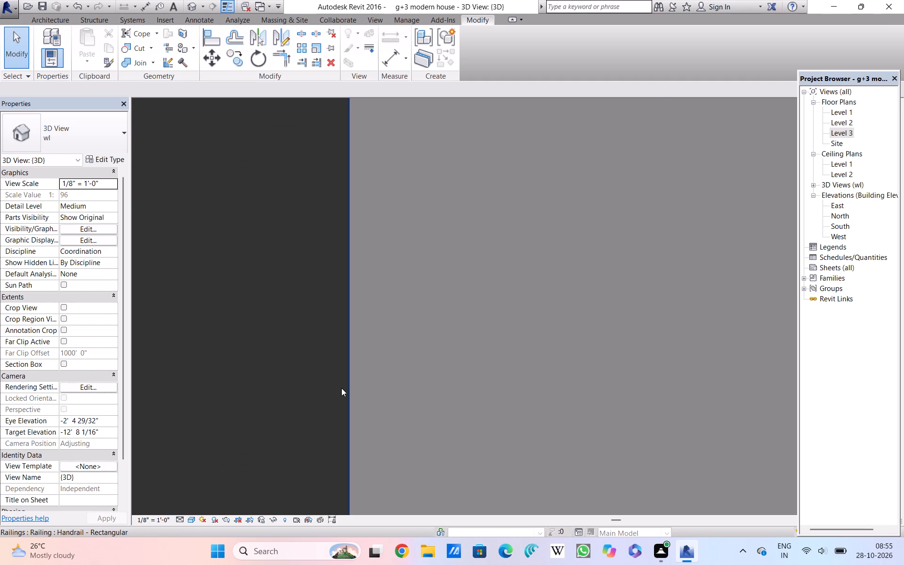
Examine the point where the corner baluster's vertical edge meets the rectangular handrail's sloping lower edge.
scroll(341, 388, "down", 10)
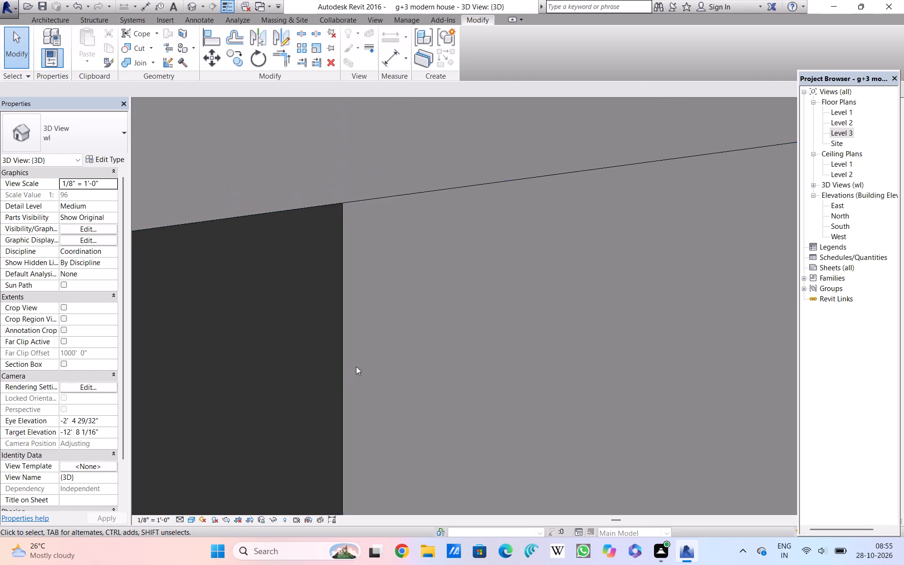
middle_click_drag(354, 203, 343, 317)
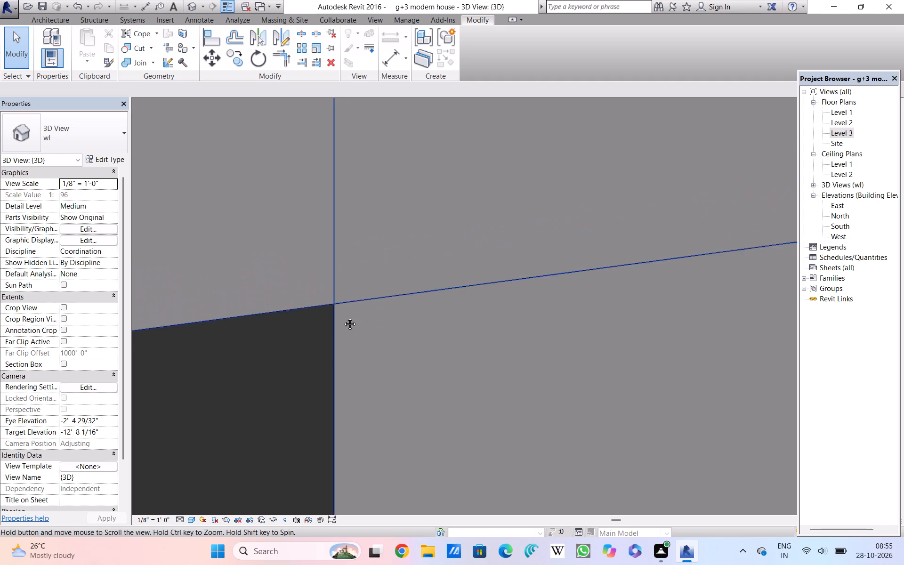
middle_click_drag(343, 317, 340, 324)
scroll(319, 330, "up", 5)
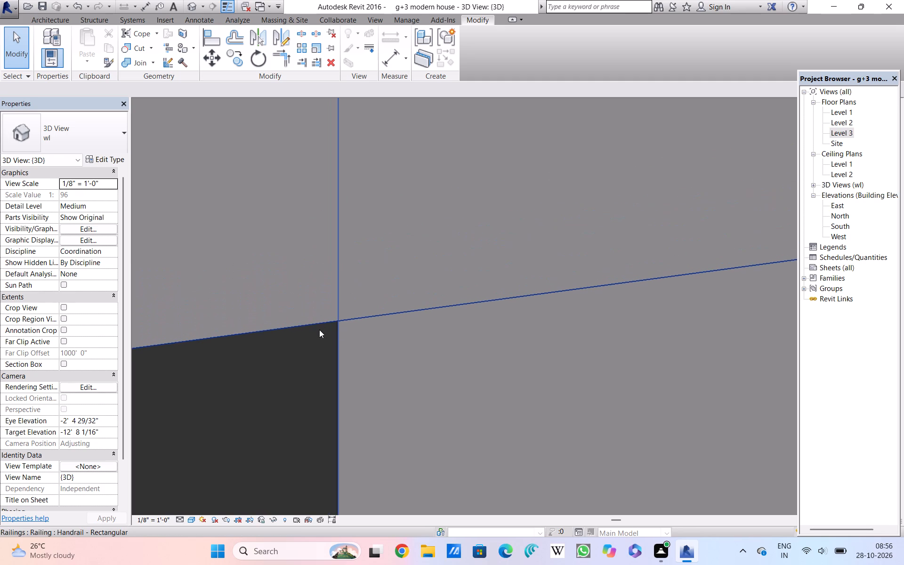
scroll(319, 330, "up", 3)
scroll(319, 330, "down", 2)
scroll(319, 330, "up", 3)
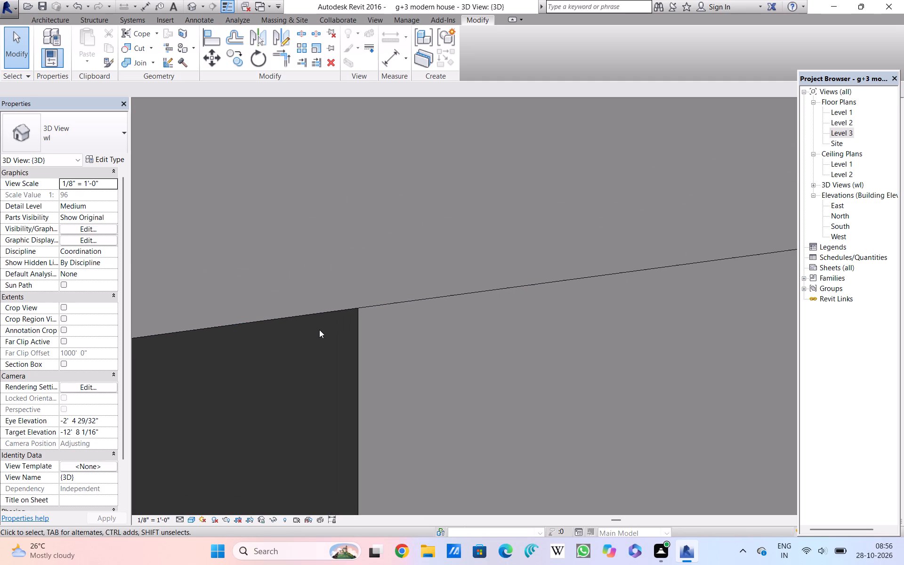
scroll(319, 330, "up", 2)
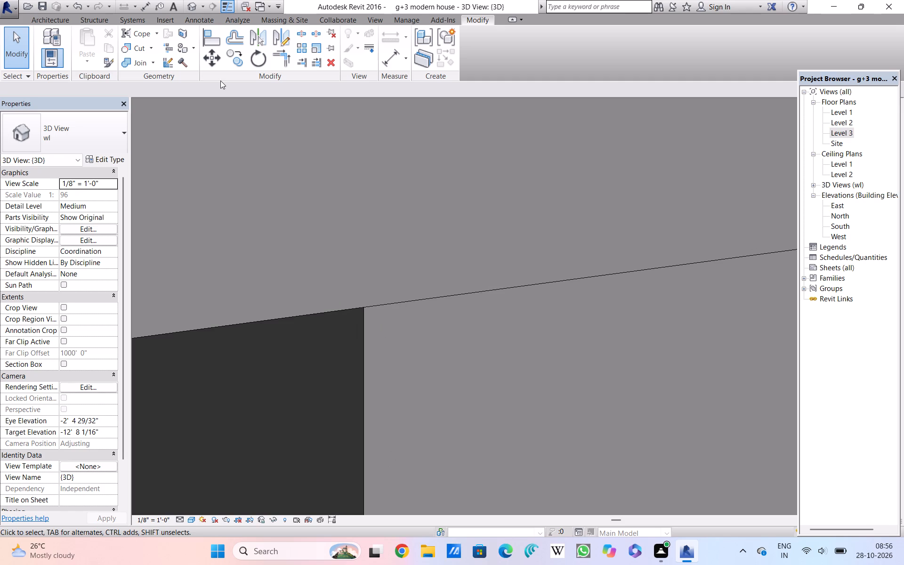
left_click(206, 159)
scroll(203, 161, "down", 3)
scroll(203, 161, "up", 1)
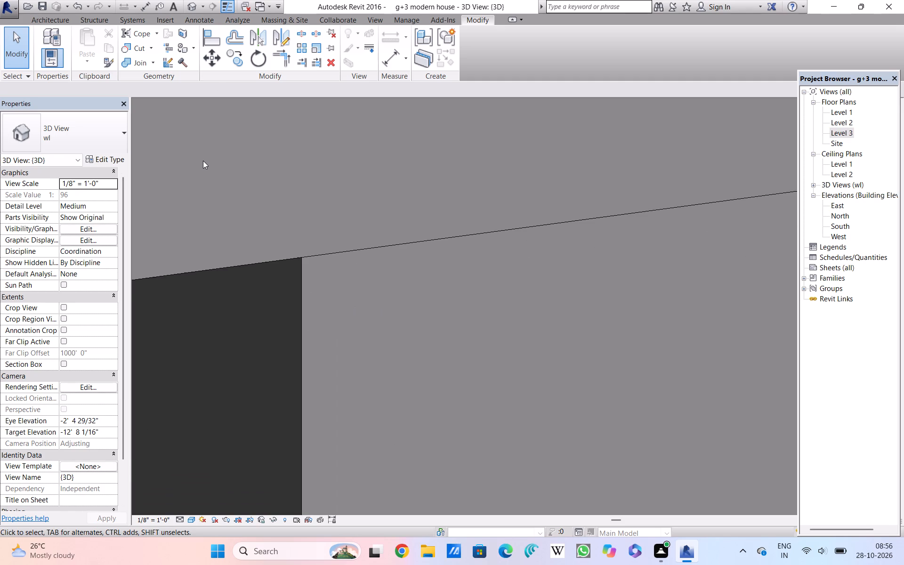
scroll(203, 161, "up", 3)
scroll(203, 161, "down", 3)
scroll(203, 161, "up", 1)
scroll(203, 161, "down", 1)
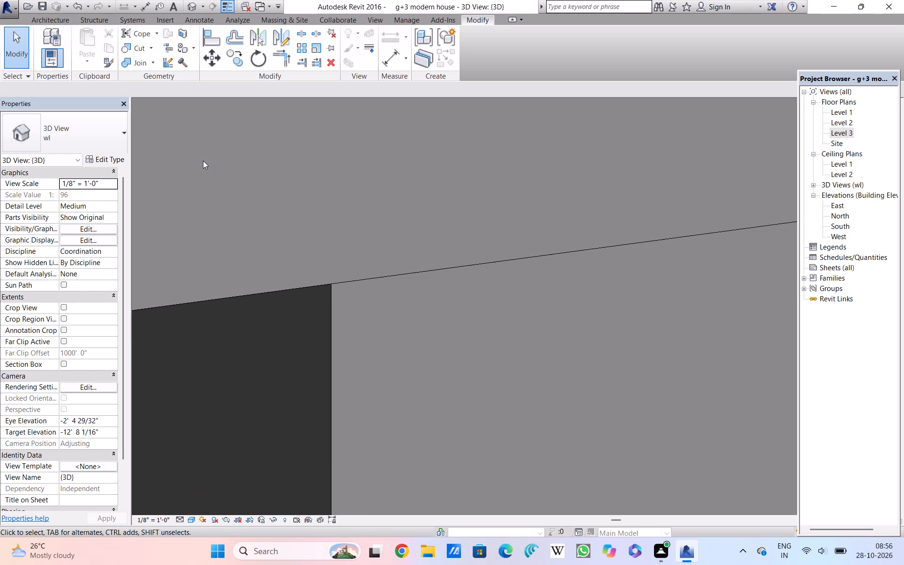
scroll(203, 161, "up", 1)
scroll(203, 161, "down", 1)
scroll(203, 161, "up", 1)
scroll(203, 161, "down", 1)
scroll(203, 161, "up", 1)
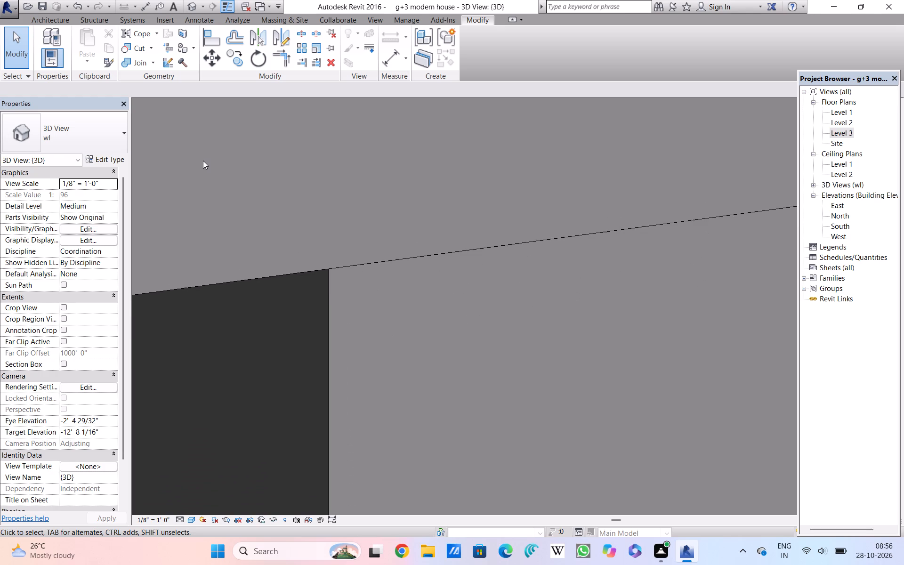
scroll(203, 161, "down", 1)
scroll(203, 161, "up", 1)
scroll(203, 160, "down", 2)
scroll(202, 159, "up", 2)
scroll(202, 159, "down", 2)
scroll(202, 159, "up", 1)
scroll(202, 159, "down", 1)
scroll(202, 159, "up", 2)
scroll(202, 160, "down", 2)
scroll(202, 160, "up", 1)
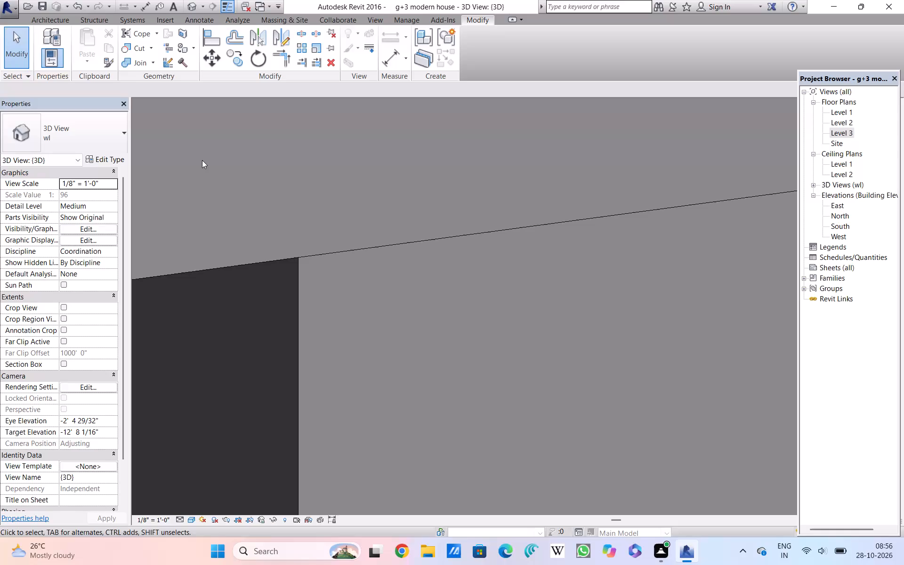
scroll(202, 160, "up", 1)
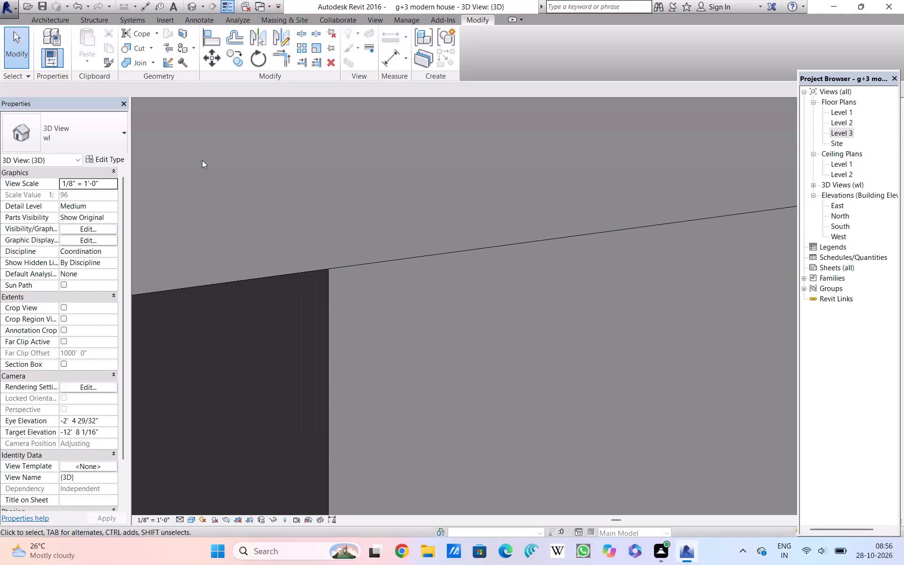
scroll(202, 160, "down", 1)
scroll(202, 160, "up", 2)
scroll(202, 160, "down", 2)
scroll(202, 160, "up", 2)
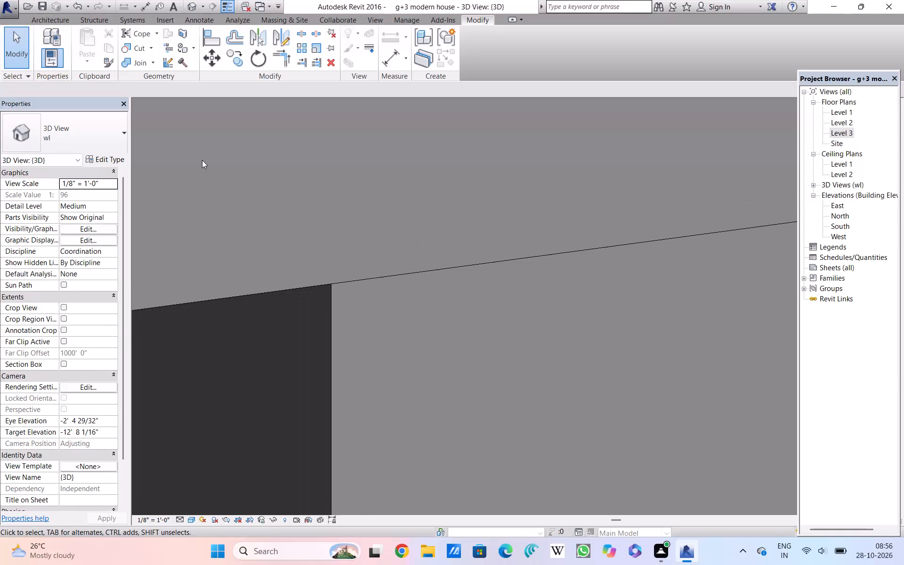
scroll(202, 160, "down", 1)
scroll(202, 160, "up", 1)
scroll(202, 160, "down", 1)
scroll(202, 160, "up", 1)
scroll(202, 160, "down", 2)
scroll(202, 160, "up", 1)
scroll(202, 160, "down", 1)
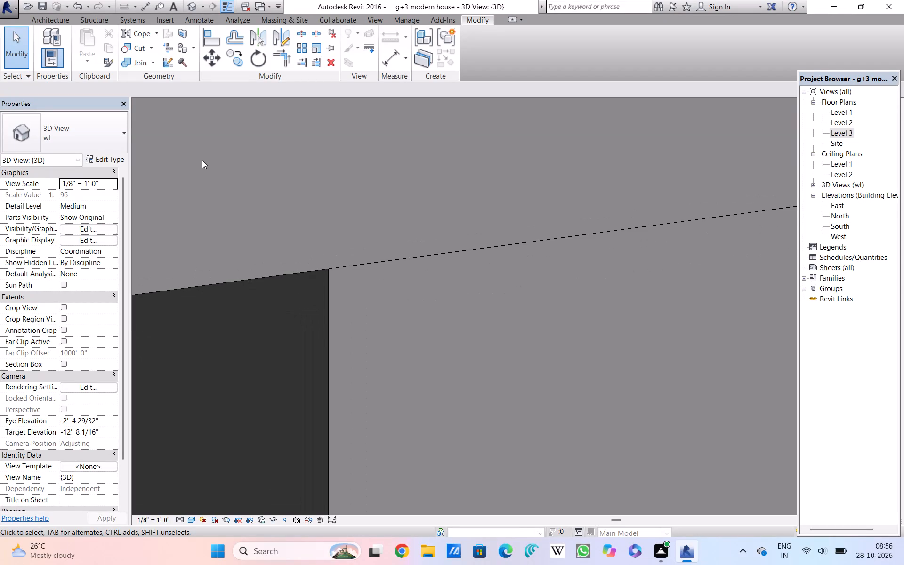
Examine at close range where the corner baluster's vertical edge meets the rectangular handrail's sloping lower edge.
scroll(202, 160, "up", 1)
scroll(202, 160, "down", 1)
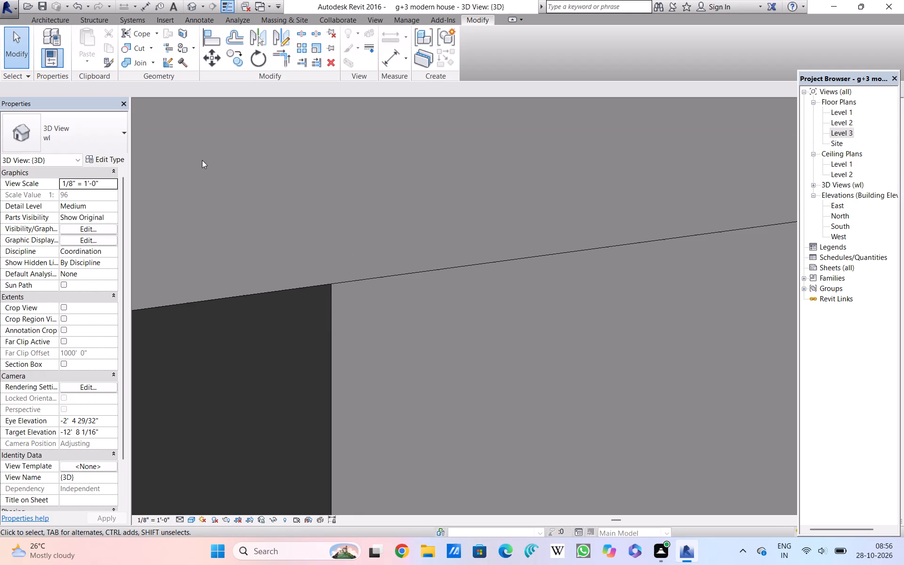
scroll(202, 160, "down", 1)
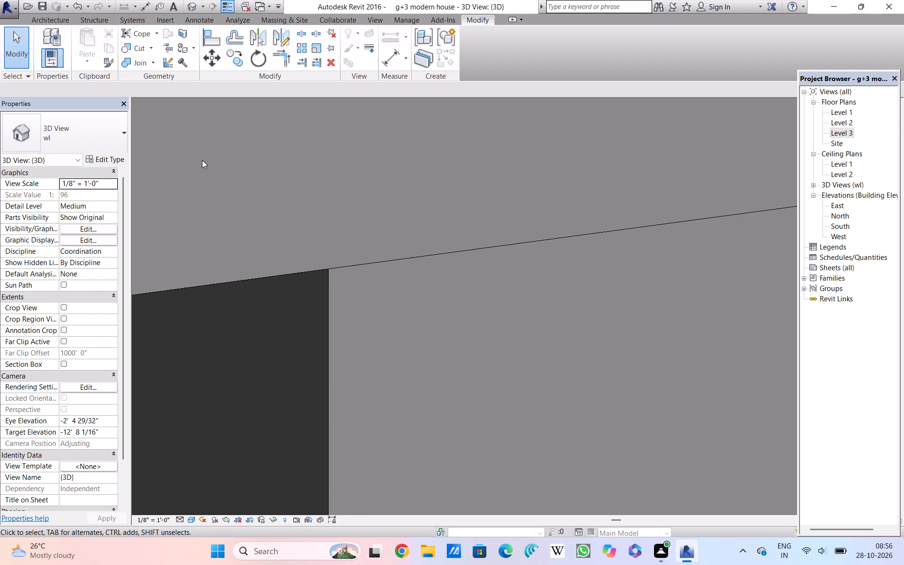
scroll(202, 160, "down", 4)
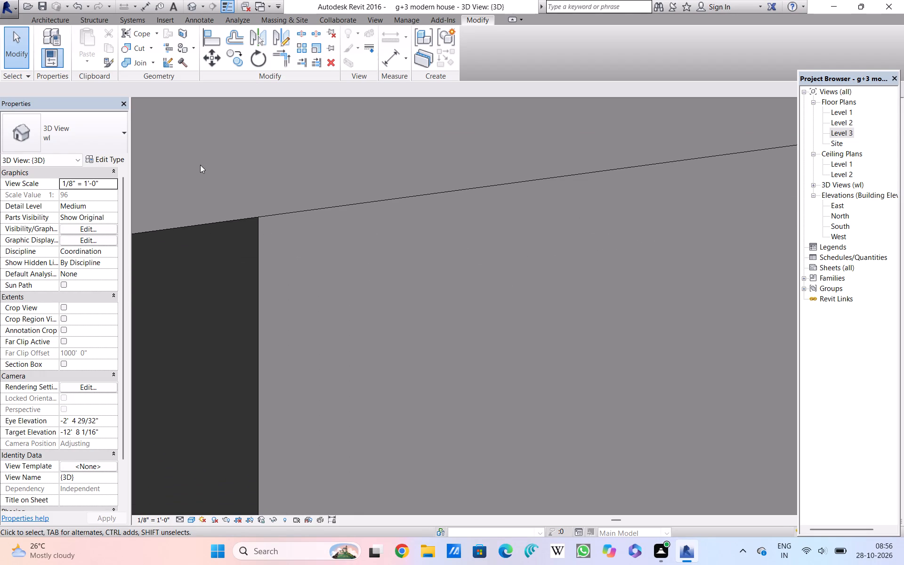
middle_click(200, 165)
scroll(200, 165, "down", 2)
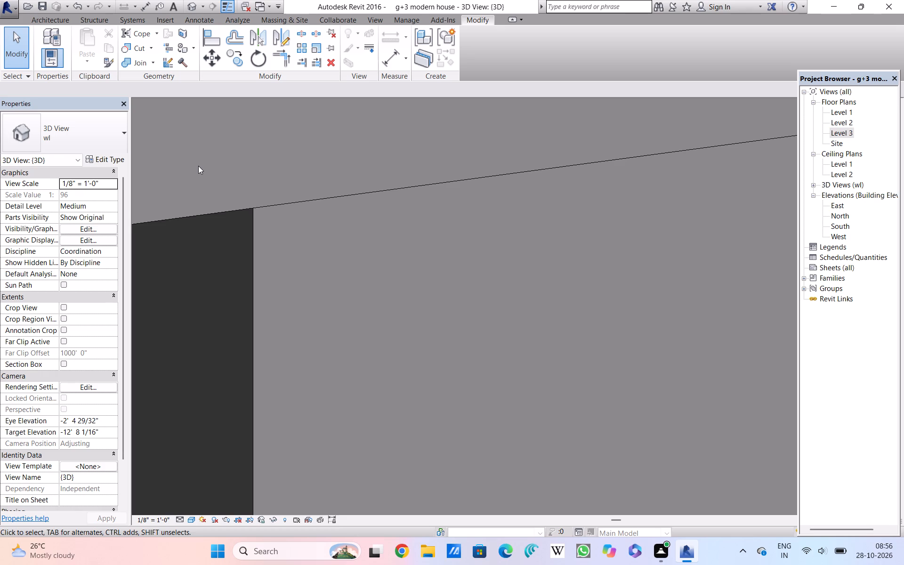
scroll(198, 166, "up", 6)
scroll(198, 166, "down", 1)
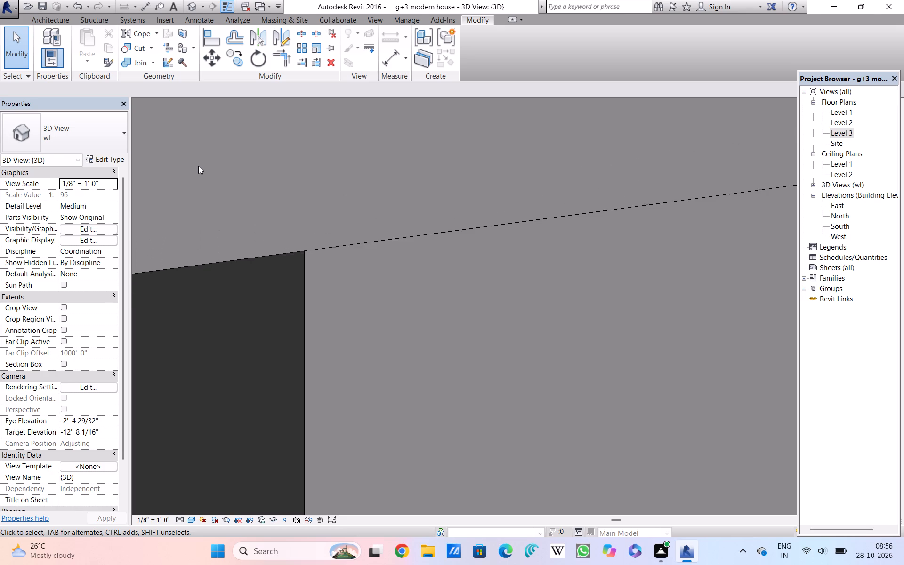
scroll(198, 166, "down", 4)
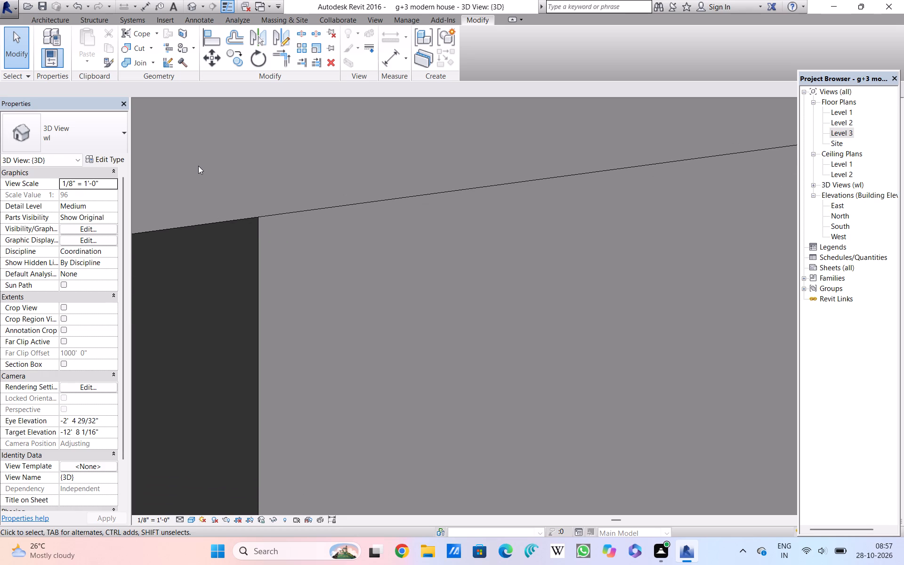
scroll(198, 166, "down", 1)
scroll(198, 166, "up", 2)
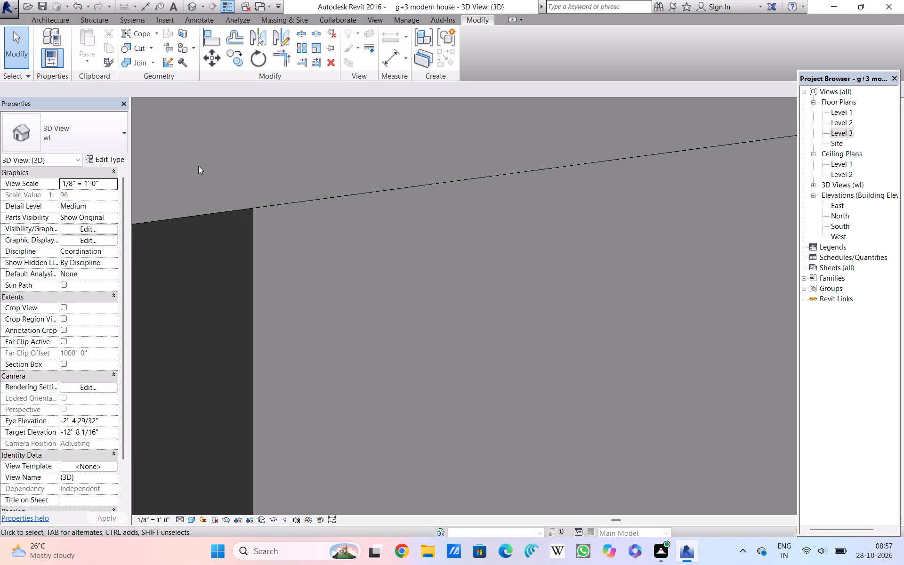
scroll(198, 166, "up", 11)
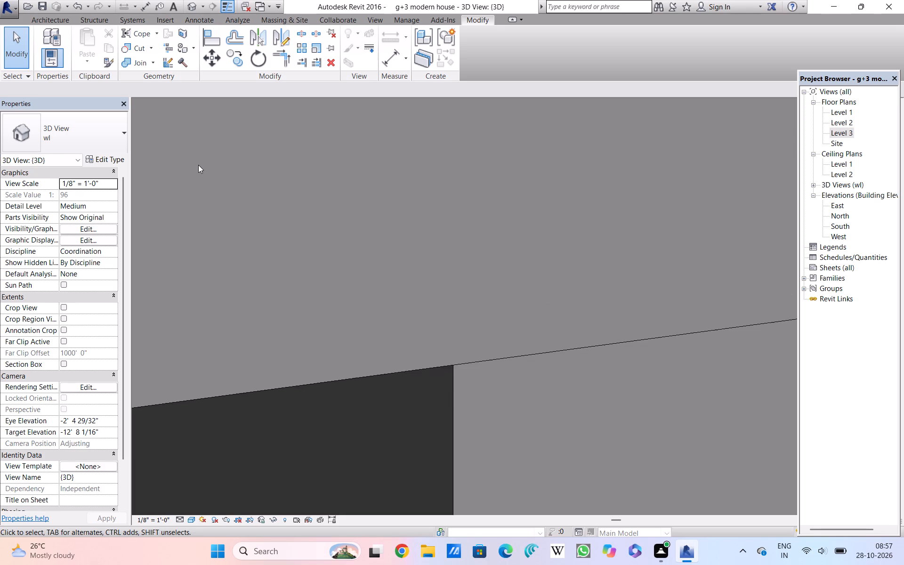
scroll(198, 165, "up", 2)
scroll(198, 165, "down", 3)
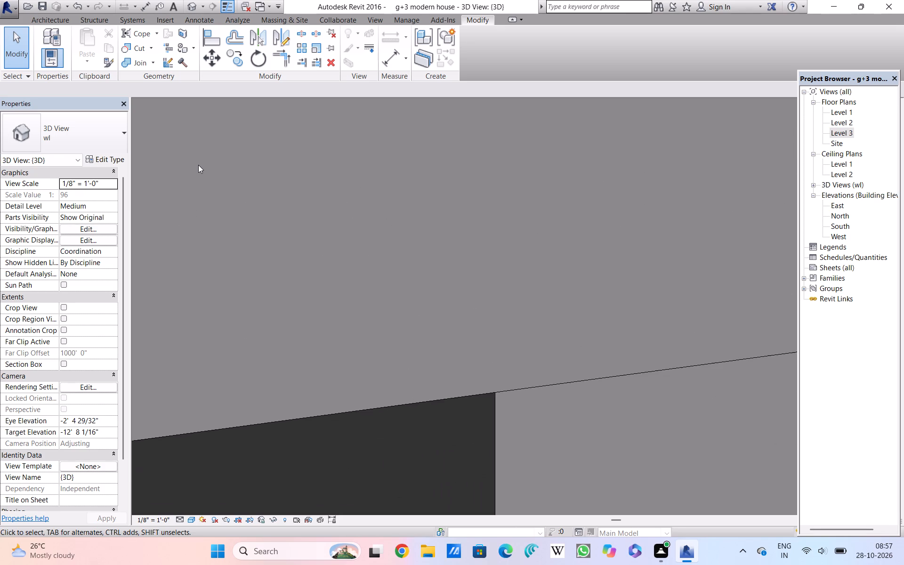
scroll(198, 165, "down", 5)
Inspect the handrail's sloping lower edge on both sides of the corner baluster's vertical edge.
middle_click_drag(189, 197, 189, 198)
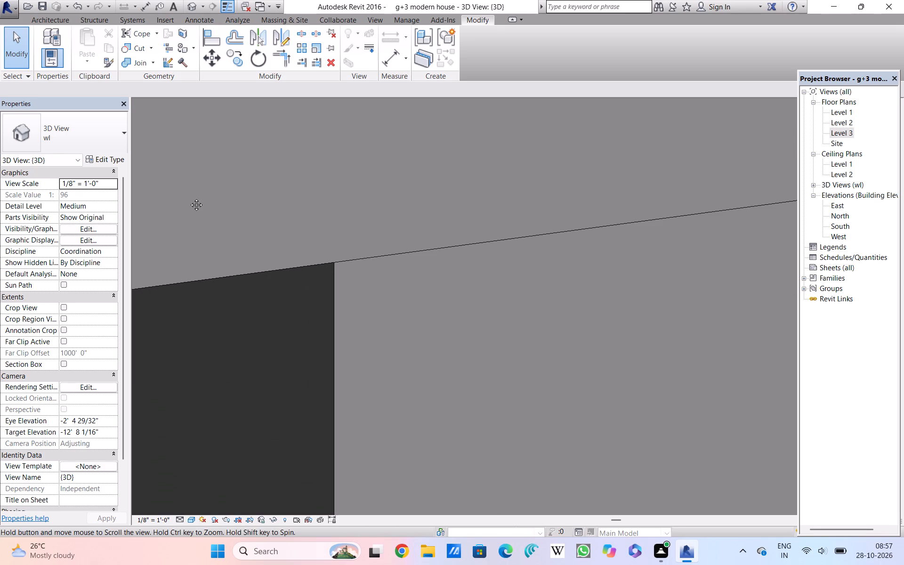
middle_click_drag(189, 198, 484, 346)
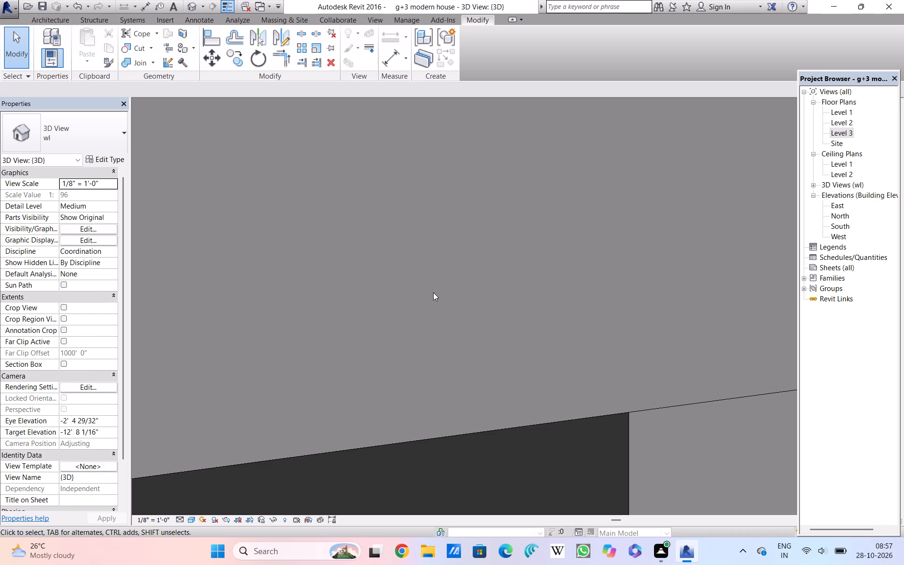
scroll(433, 292, "down", 10)
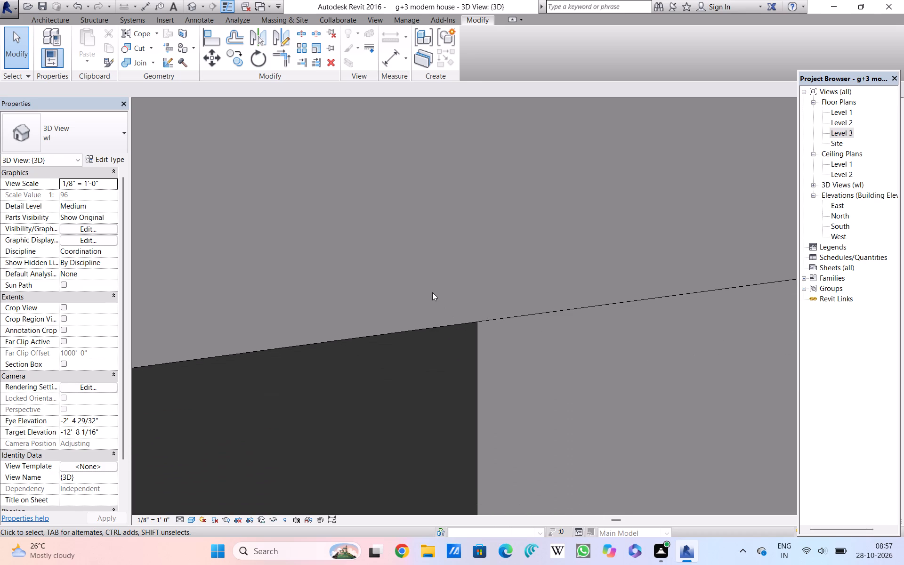
middle_click_drag(432, 293, 212, 364)
scroll(209, 296, "up", 1)
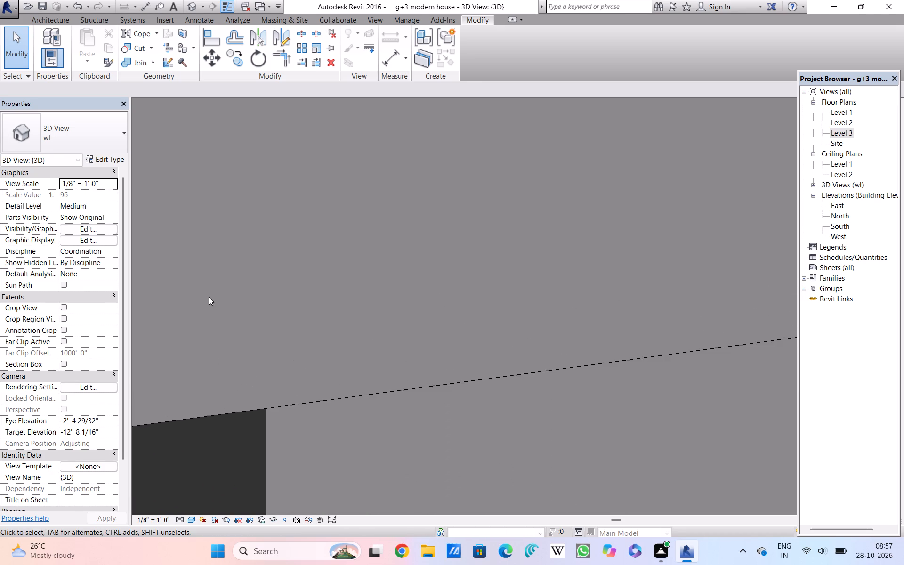
middle_click_drag(209, 297, 356, 226)
middle_click_drag(387, 179, 390, 163)
scroll(388, 175, "down", 3)
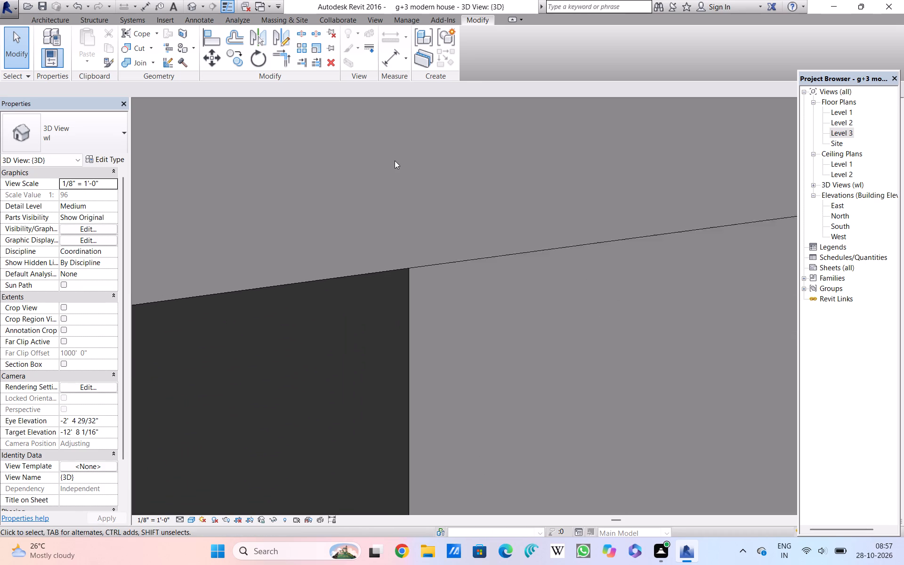
scroll(395, 161, "down", 13)
scroll(554, 213, "down", 1)
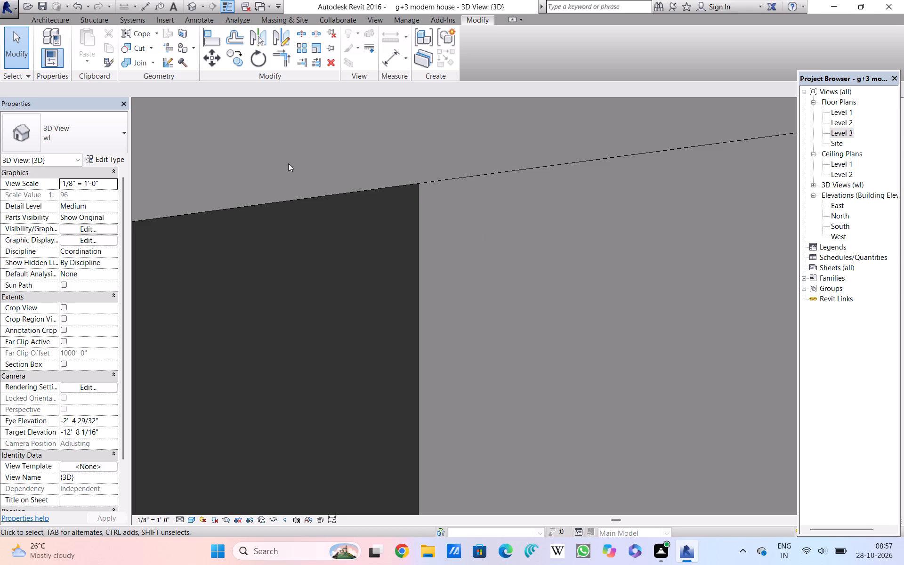
scroll(595, 329, "down", 2)
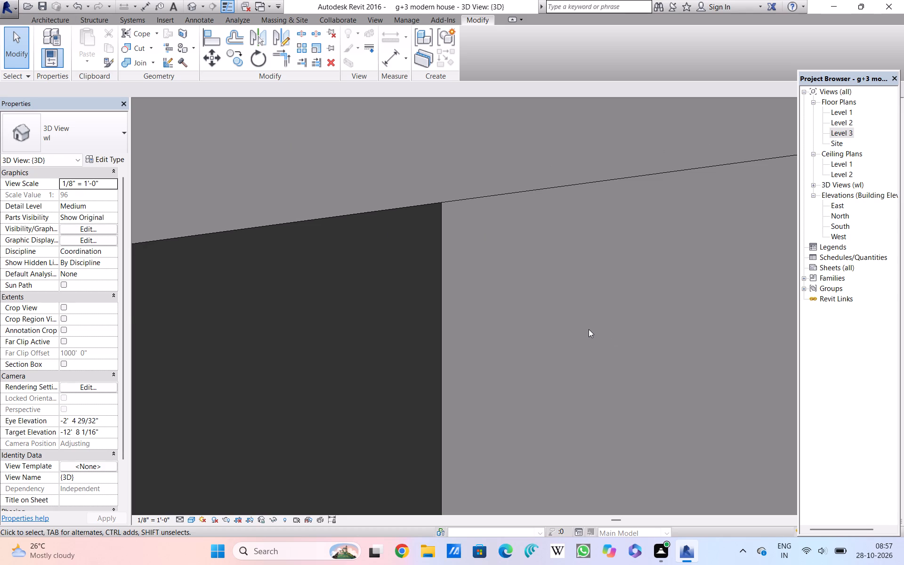
scroll(589, 329, "down", 5)
Examine the railing corner as a whole, including the rectangular handrail and the row of balusters beneath it.
middle_click_drag(588, 336, 384, 374)
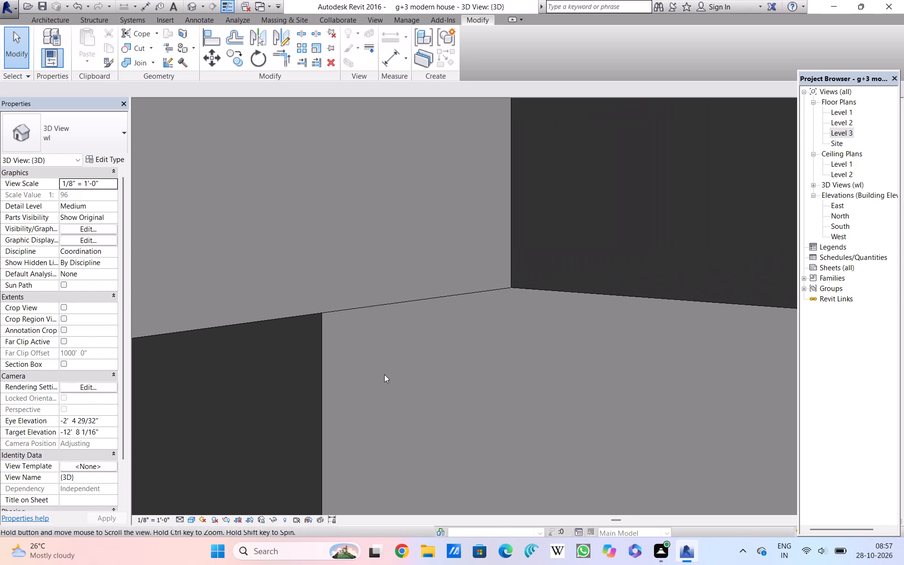
scroll(380, 368, "down", 12)
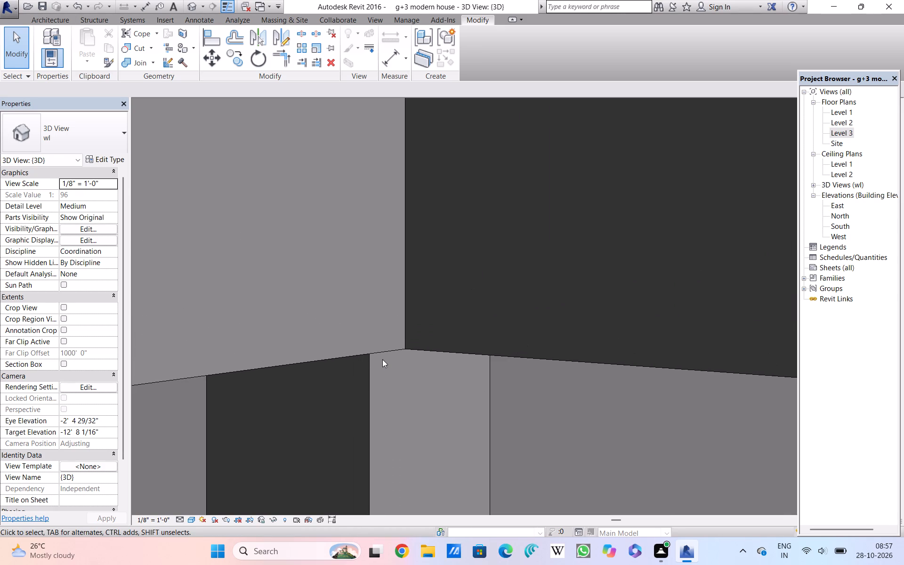
scroll(382, 359, "down", 13)
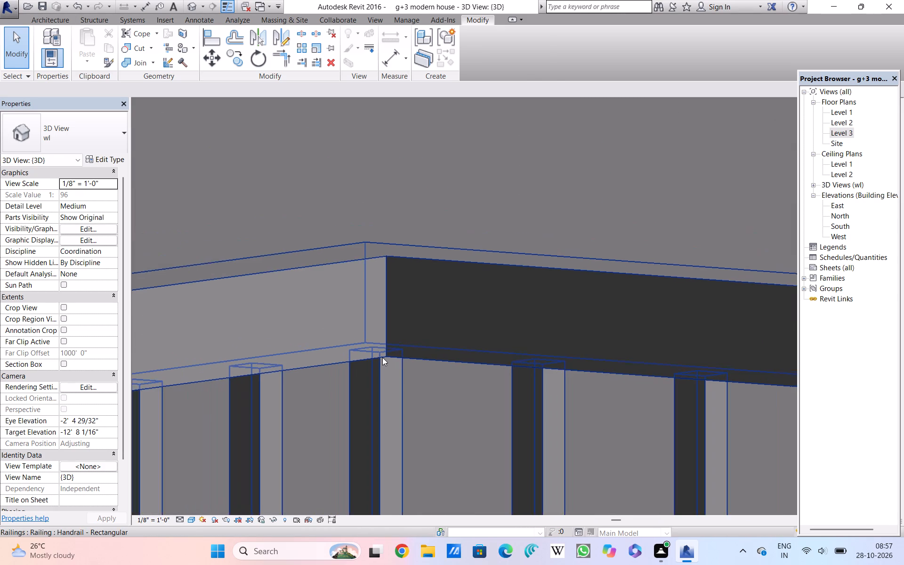
scroll(383, 357, "down", 8)
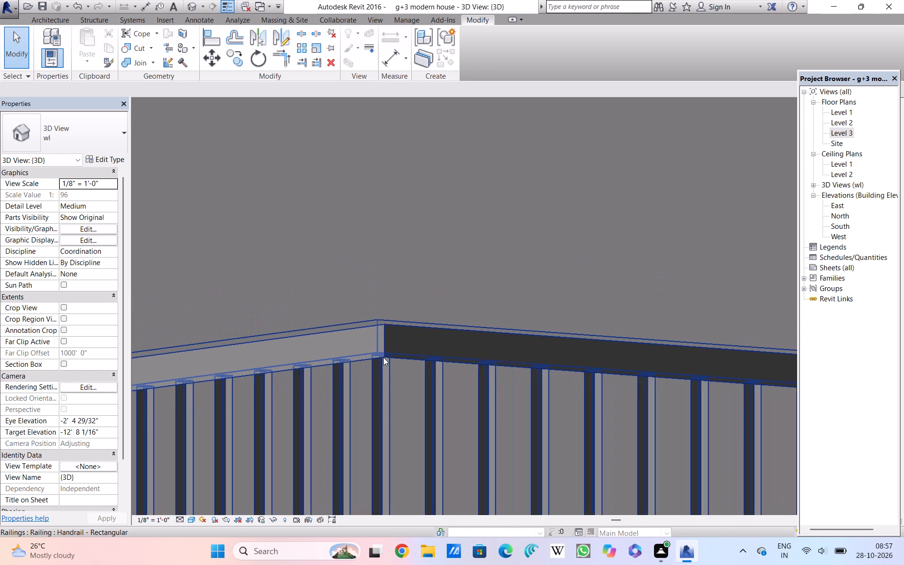
scroll(383, 357, "down", 1)
Examine the handrail's corner and the tops of the adjacent balusters at varying distances.
scroll(383, 357, "up", 5)
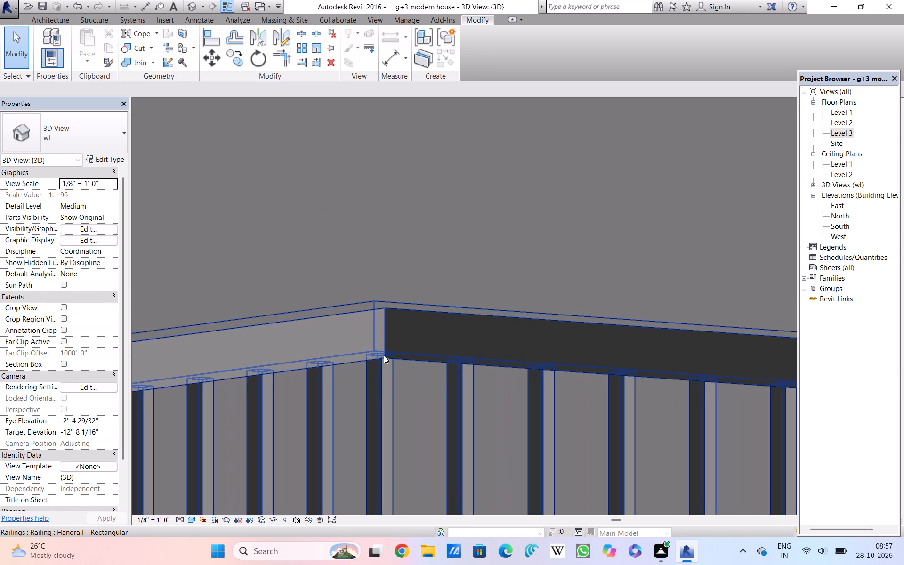
scroll(384, 355, "up", 6)
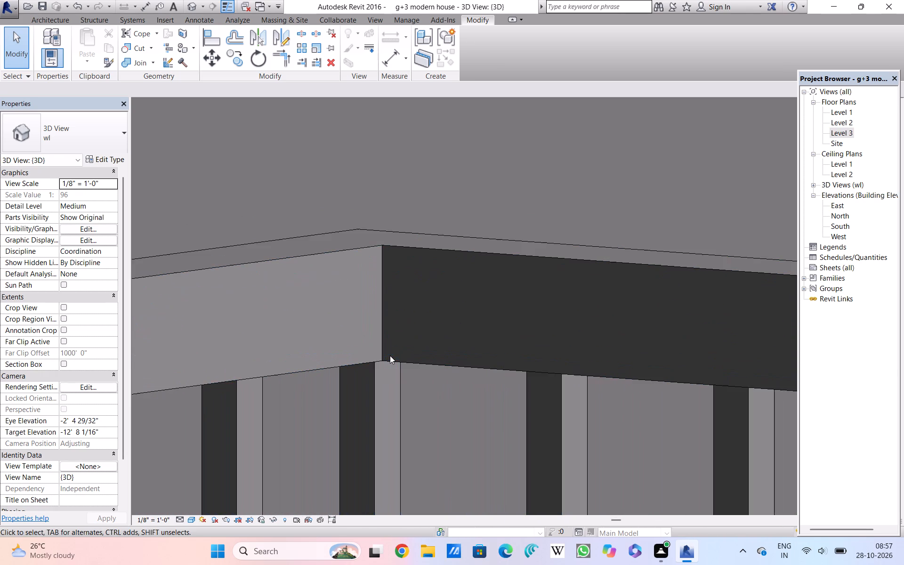
scroll(390, 355, "up", 4)
scroll(390, 355, "down", 3)
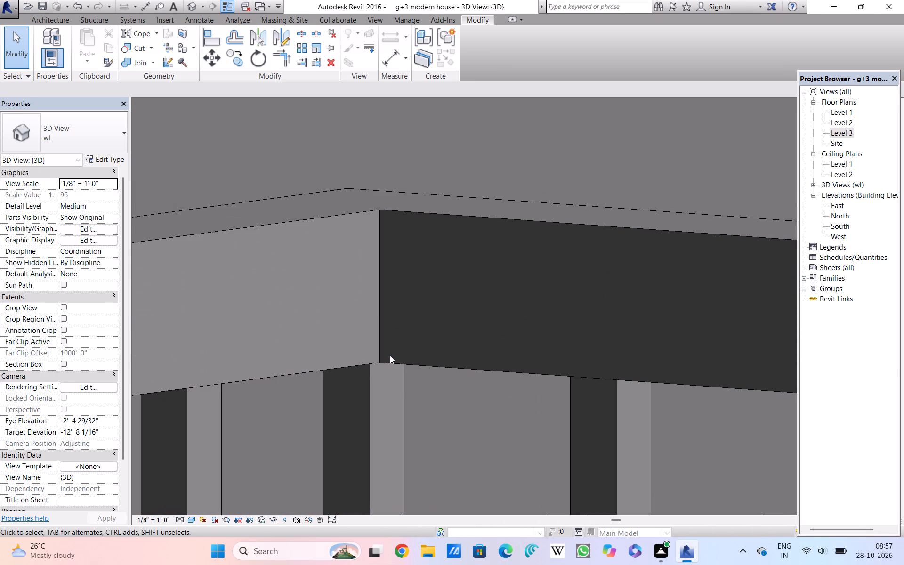
scroll(390, 355, "down", 5)
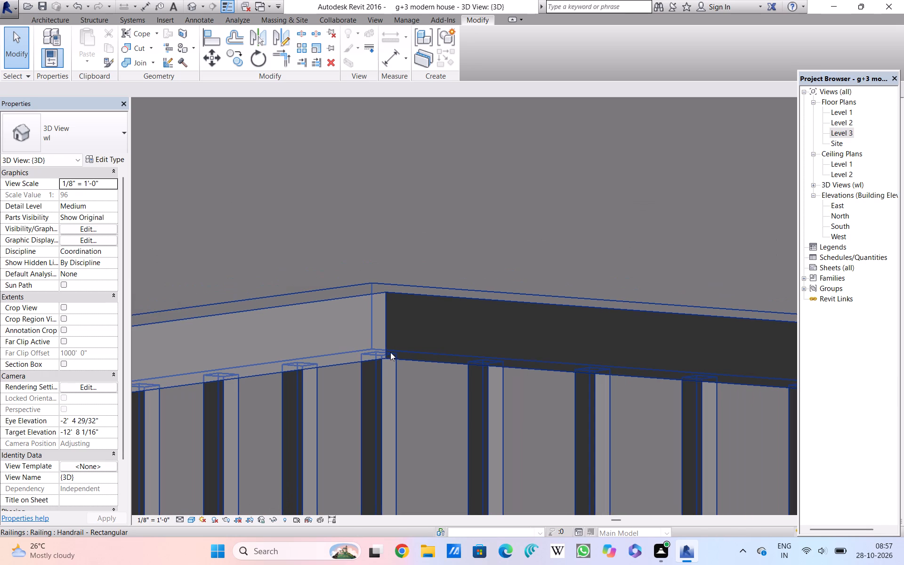
scroll(390, 351, "up", 6)
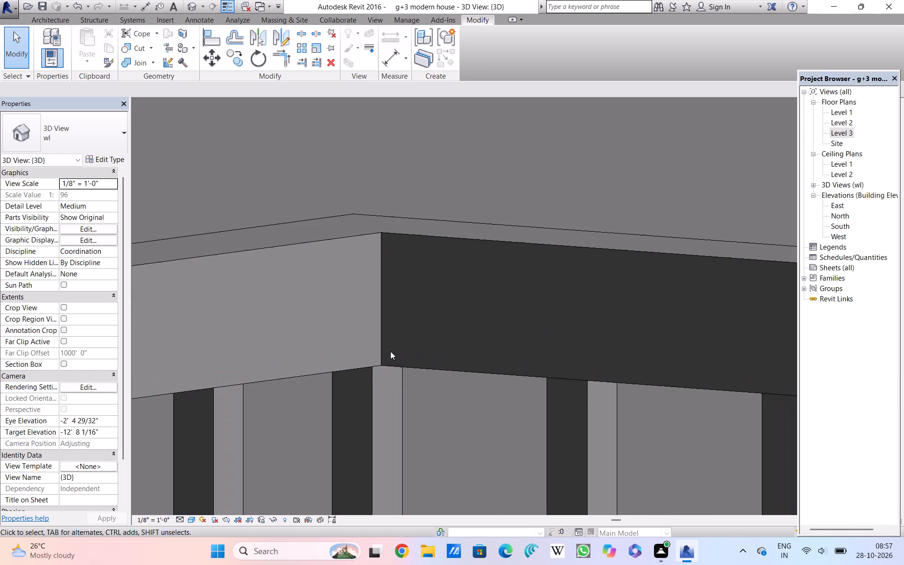
scroll(390, 351, "up", 3)
scroll(390, 351, "down", 1)
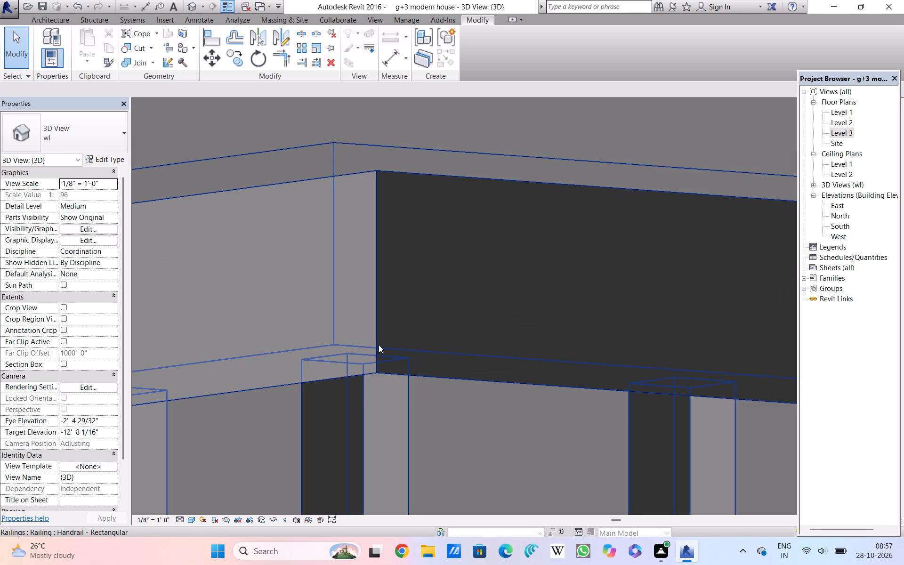
Examine the highlighted handrail outline at the corner, where the top of the corner baluster meets the rail.
scroll(379, 345, "up", 4)
scroll(379, 345, "down", 2)
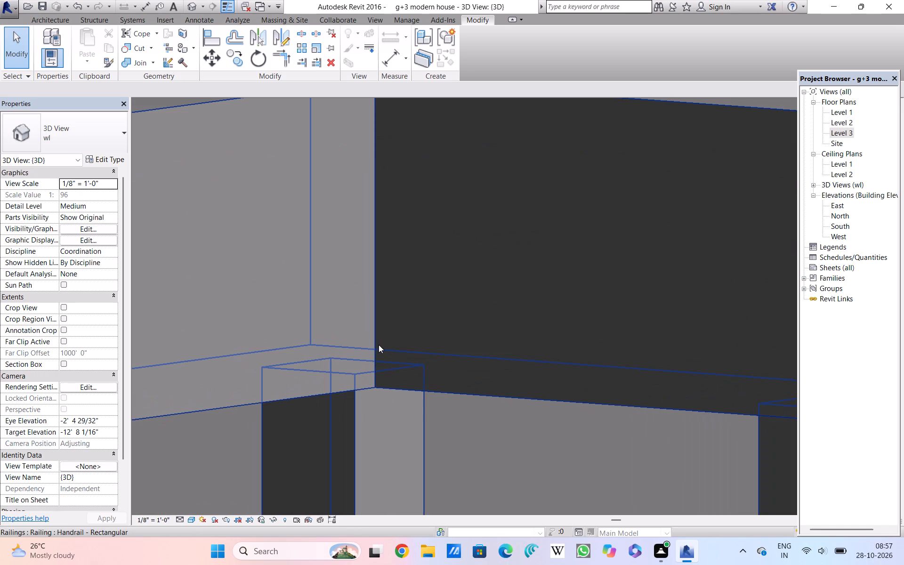
scroll(379, 345, "up", 5)
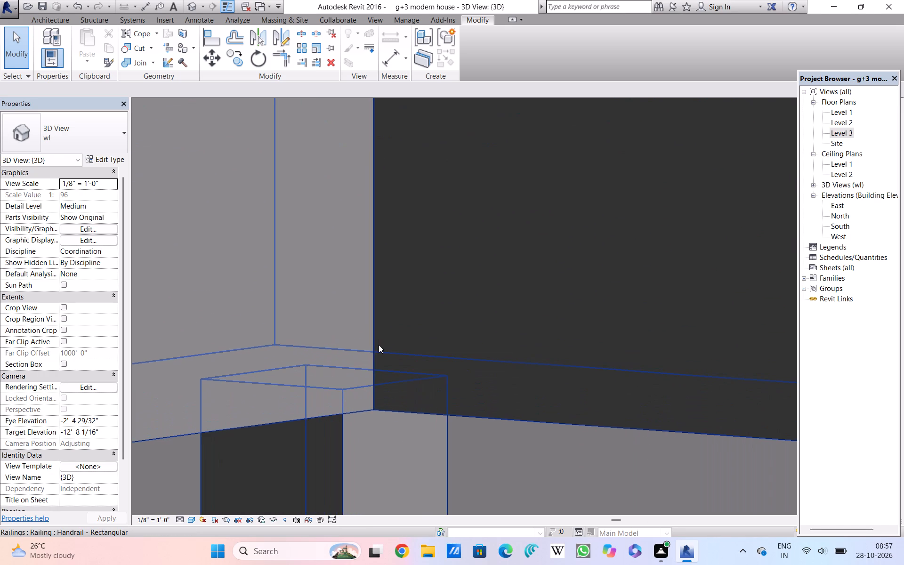
scroll(379, 345, "up", 6)
scroll(379, 345, "down", 1)
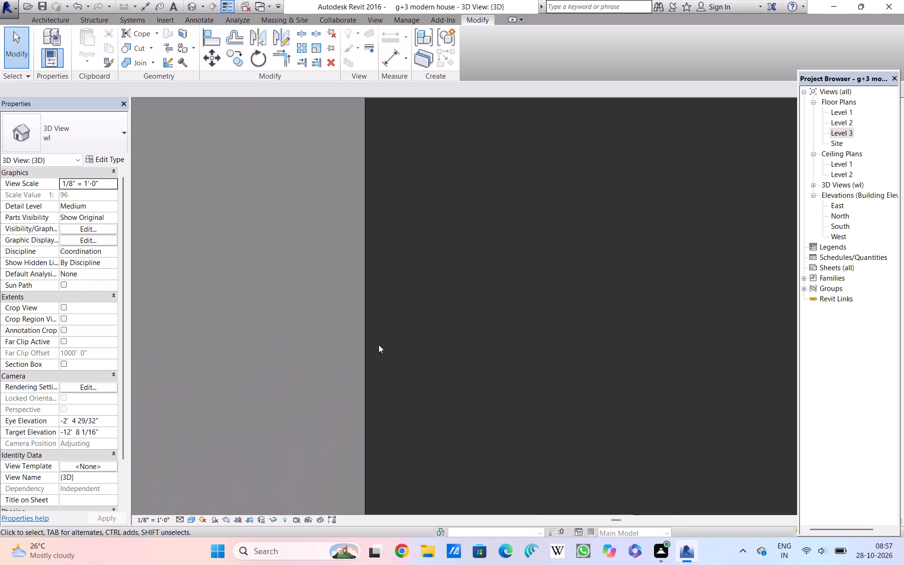
scroll(379, 345, "down", 6)
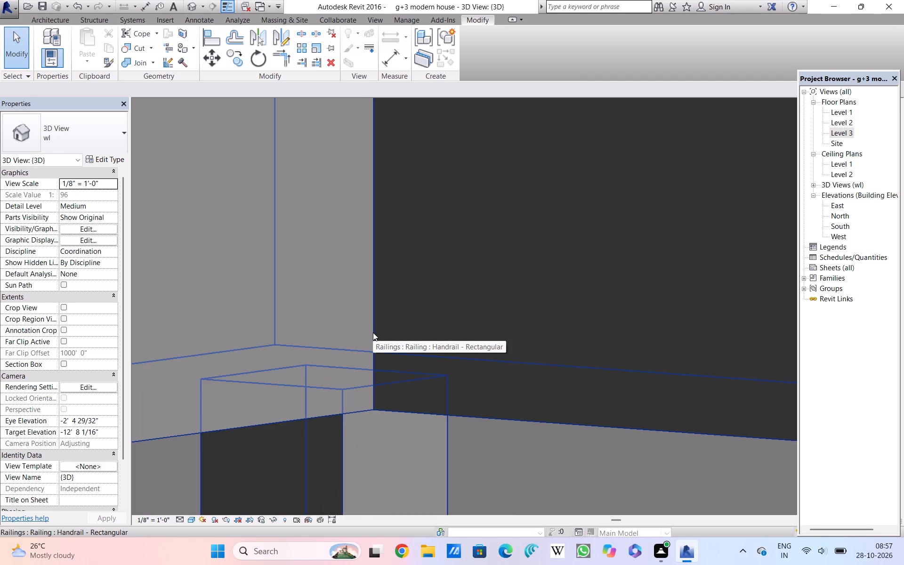
scroll(373, 332, "up", 1)
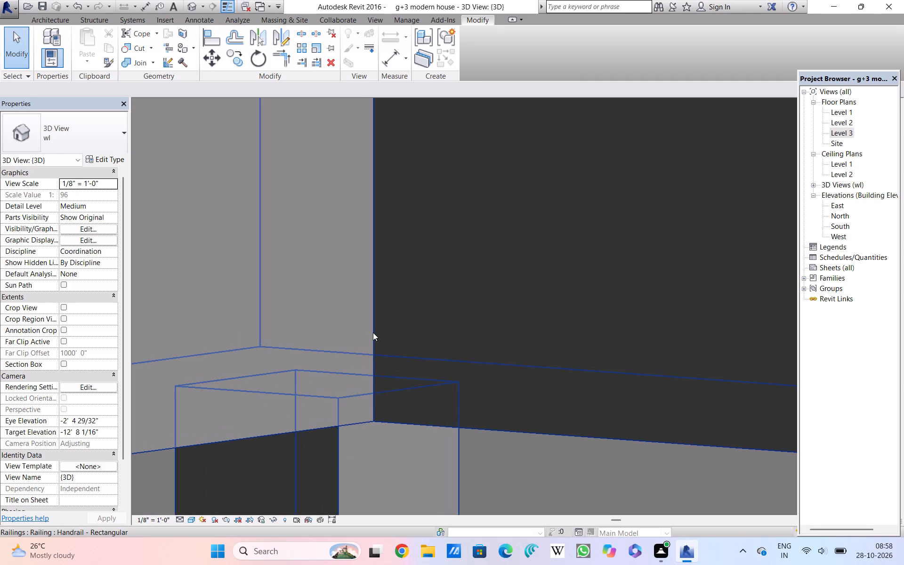
scroll(373, 332, "down", 1)
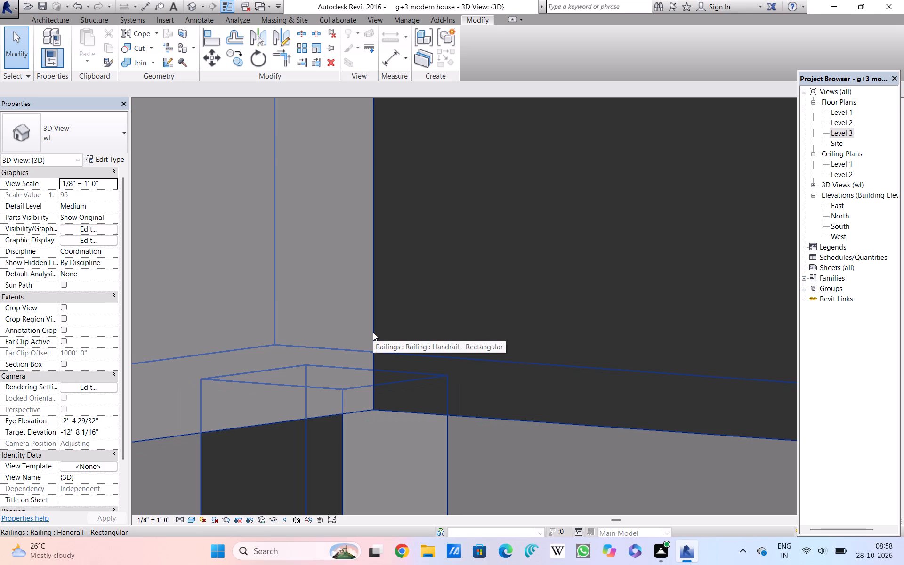
scroll(373, 332, "down", 1)
scroll(373, 332, "up", 5)
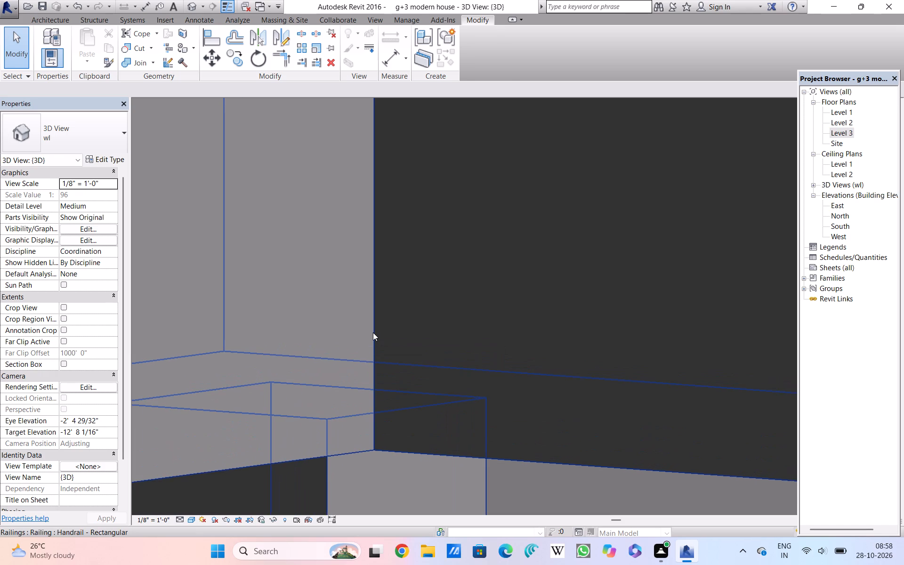
Inspect the rectangular handrail's vertical corner edge and the highlighted outlines crossing it at close range.
scroll(373, 332, "down", 1)
scroll(373, 332, "up", 1)
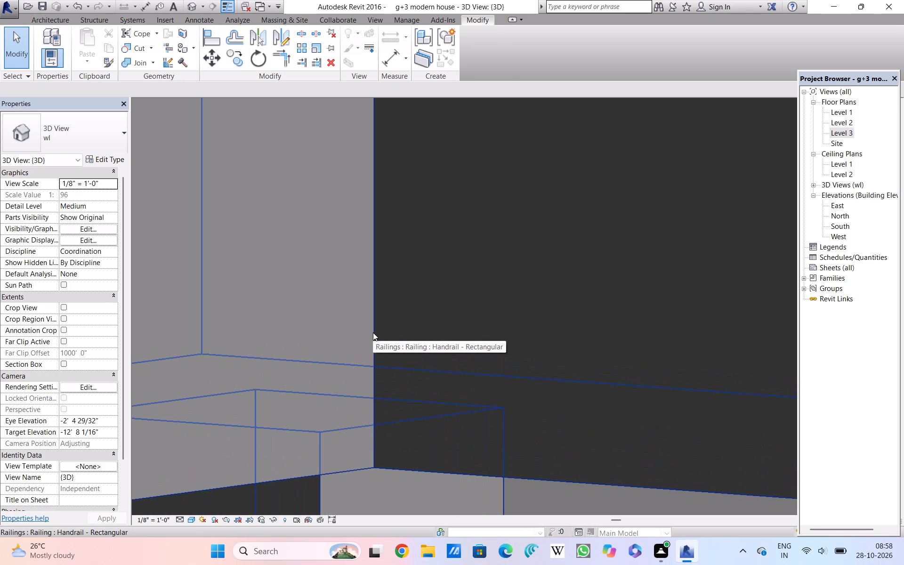
scroll(373, 332, "down", 1)
scroll(373, 332, "up", 4)
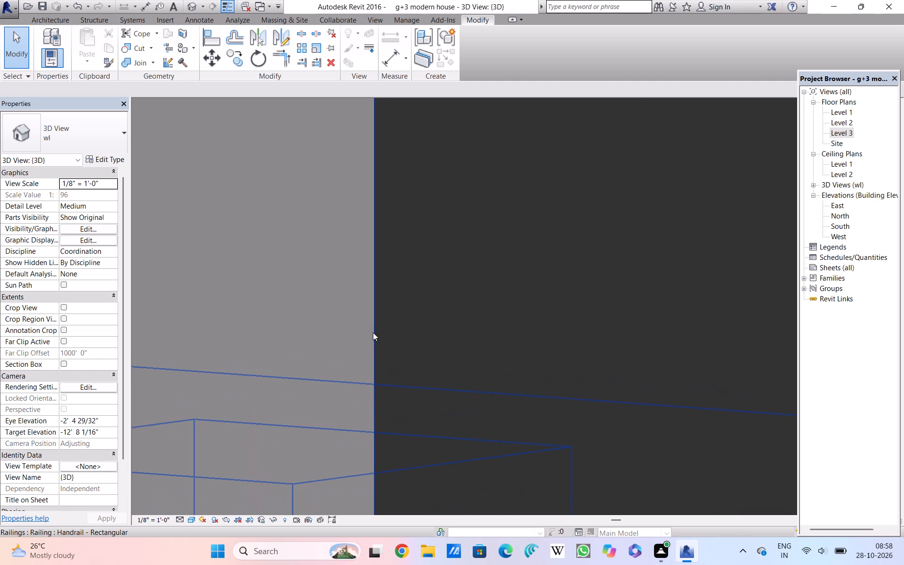
scroll(373, 332, "up", 3)
scroll(373, 333, "down", 1)
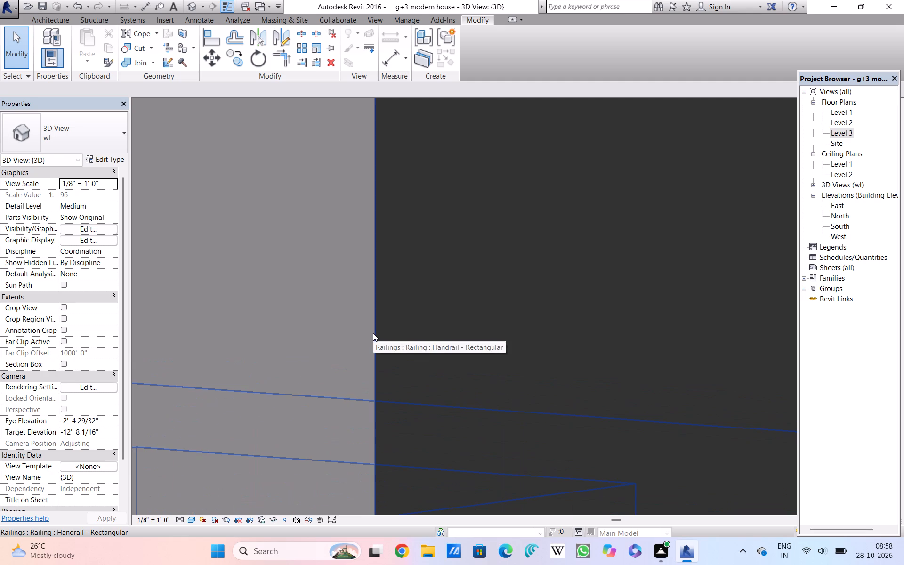
scroll(373, 333, "up", 1)
scroll(373, 333, "down", 7)
scroll(373, 333, "up", 3)
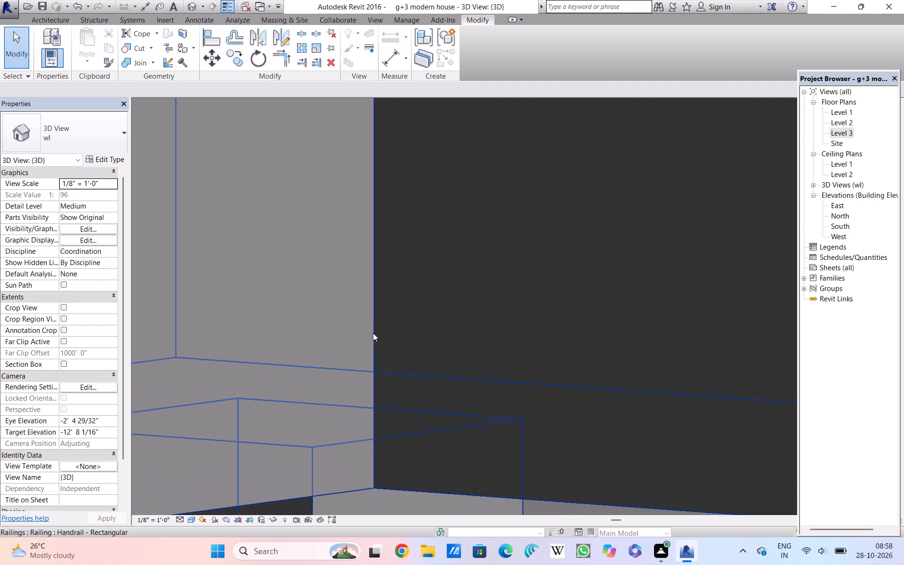
scroll(373, 333, "up", 4)
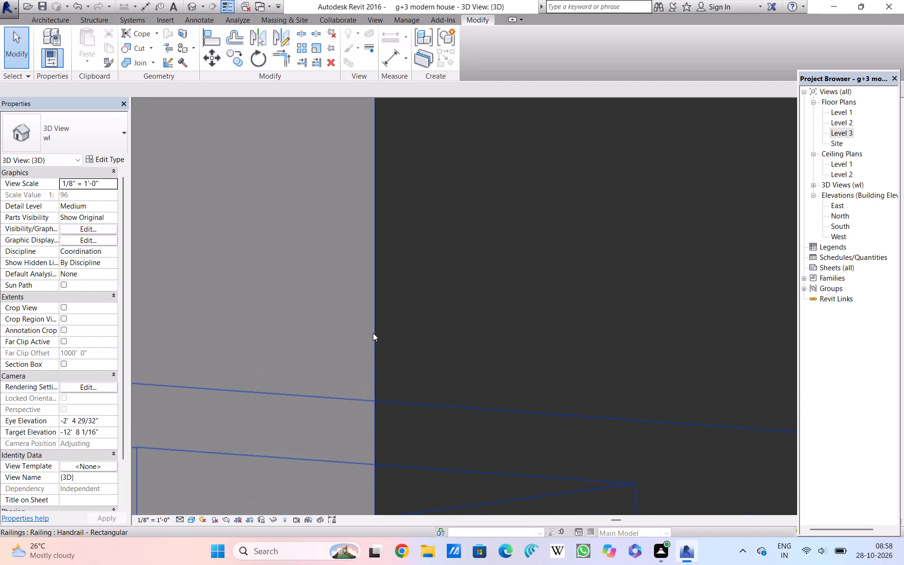
scroll(373, 333, "up", 5)
scroll(373, 333, "down", 2)
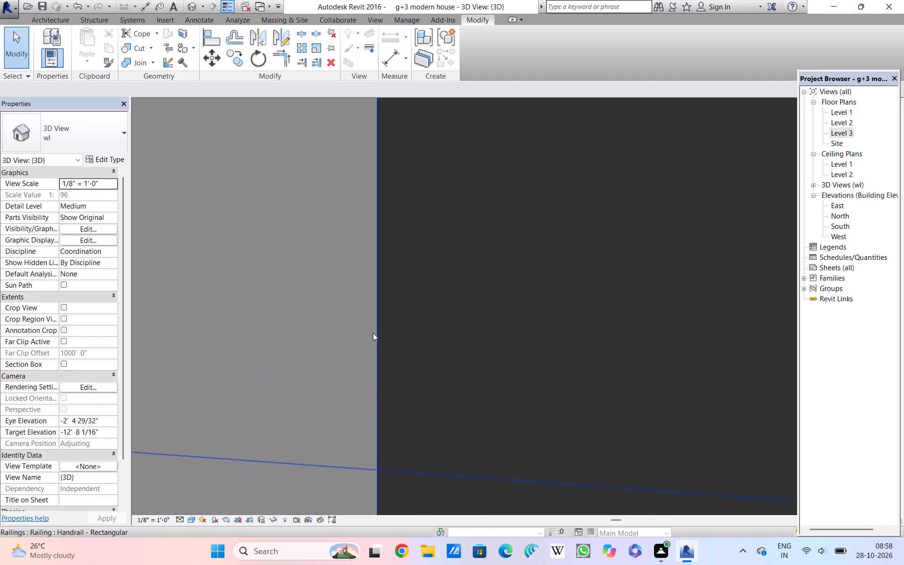
Examine how the top of the corner baluster sits within the rectangular handrail at the railing corner.
scroll(373, 333, "down", 12)
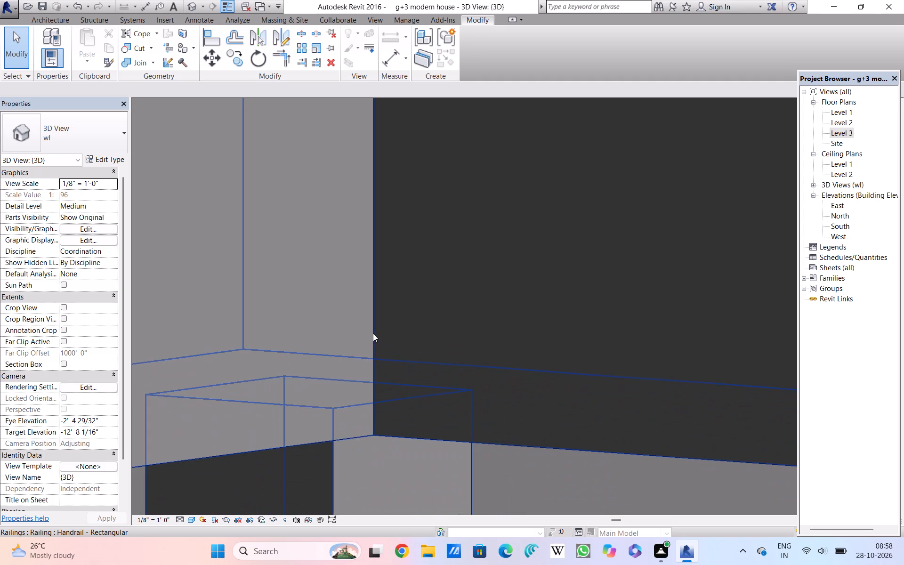
scroll(373, 333, "up", 4)
scroll(373, 333, "down", 2)
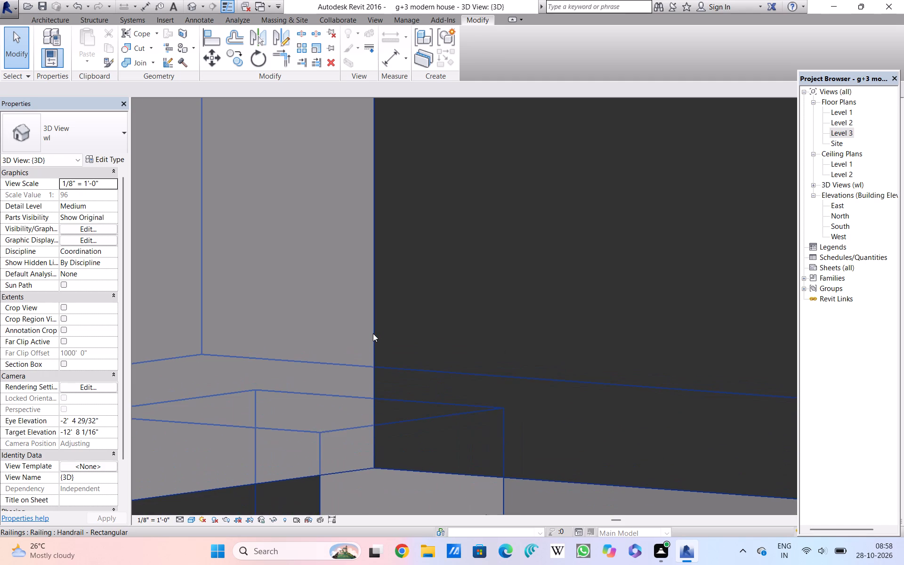
scroll(373, 333, "down", 7)
scroll(373, 333, "up", 2)
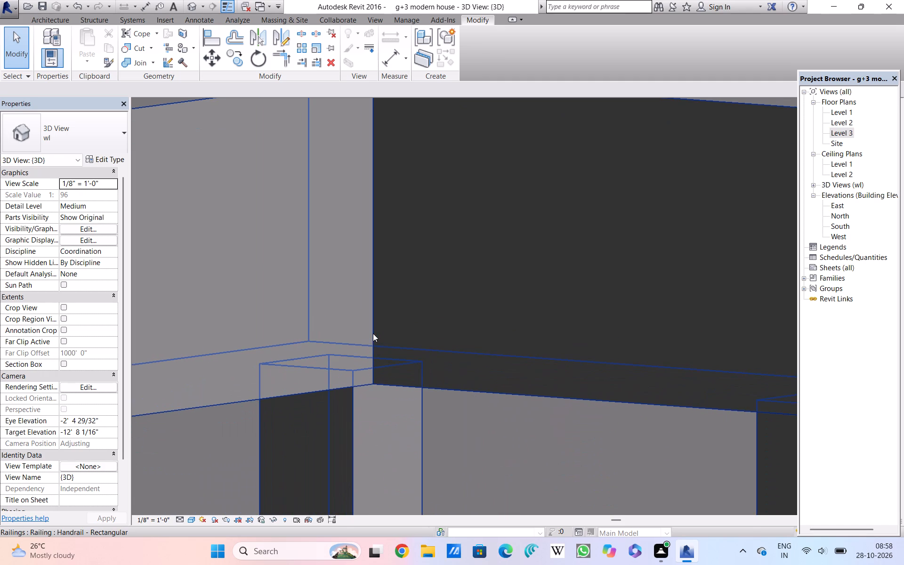
scroll(373, 333, "up", 2)
scroll(373, 333, "down", 2)
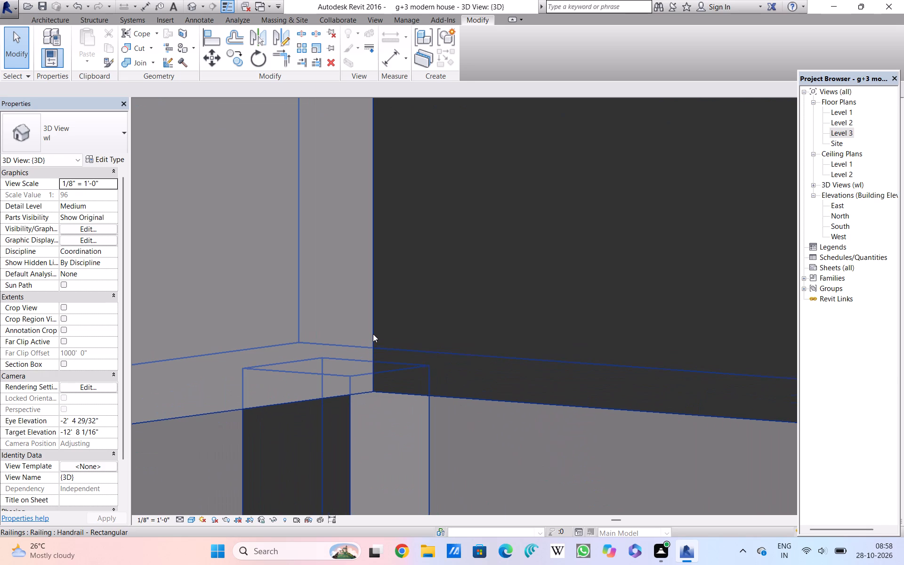
scroll(373, 334, "down", 2)
scroll(373, 334, "up", 4)
scroll(373, 334, "down", 1)
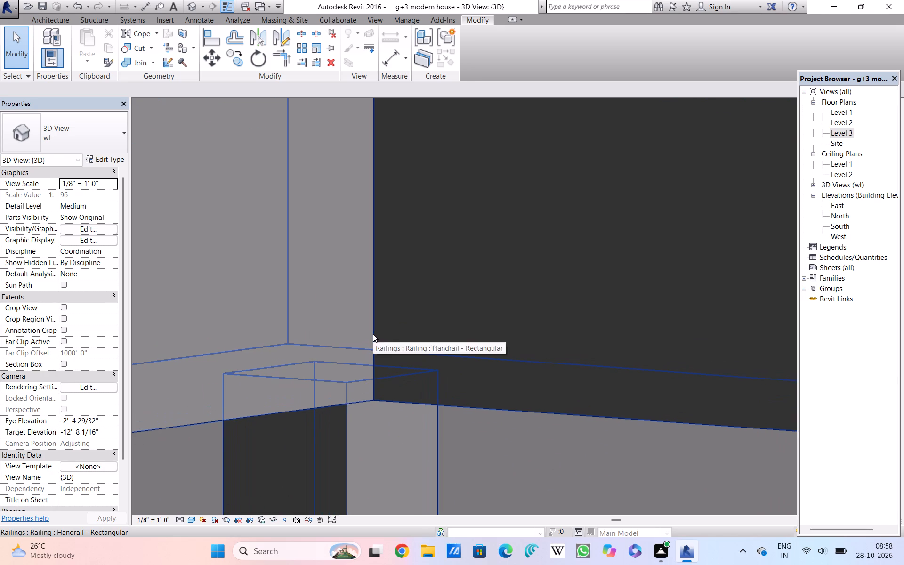
scroll(373, 334, "up", 1)
scroll(373, 334, "down", 2)
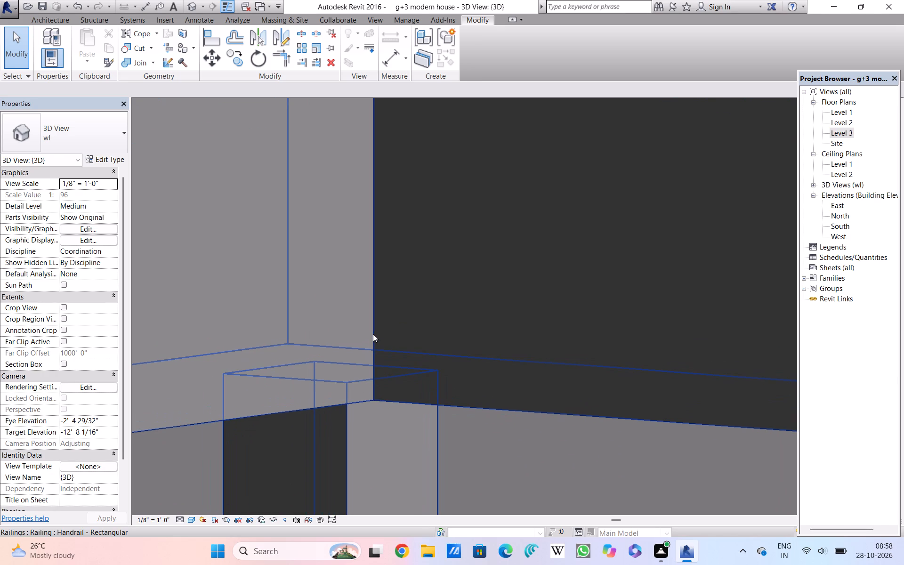
Examine the handrail's vertical corner edge more closely, between its two adjoining side faces.
scroll(373, 334, "up", 9)
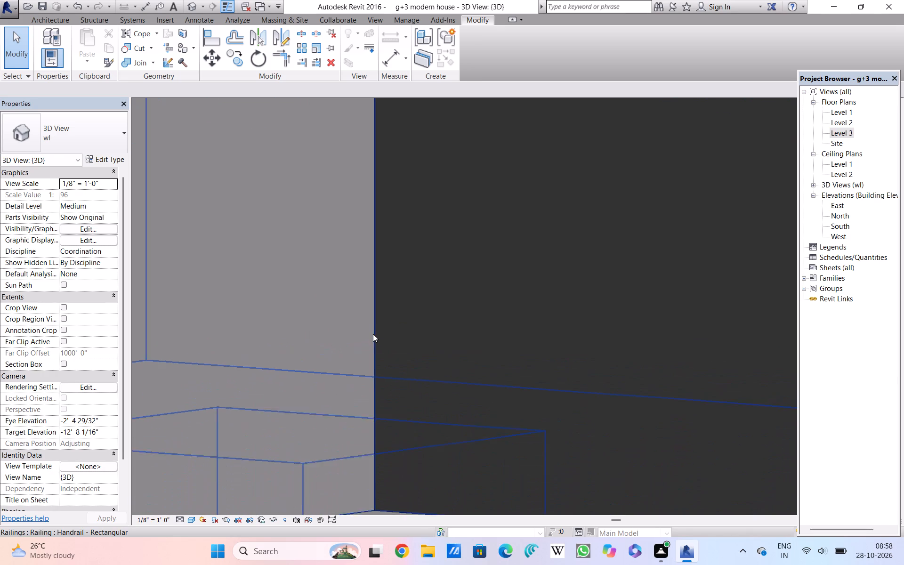
scroll(373, 334, "up", 1)
scroll(373, 334, "down", 2)
scroll(373, 334, "up", 3)
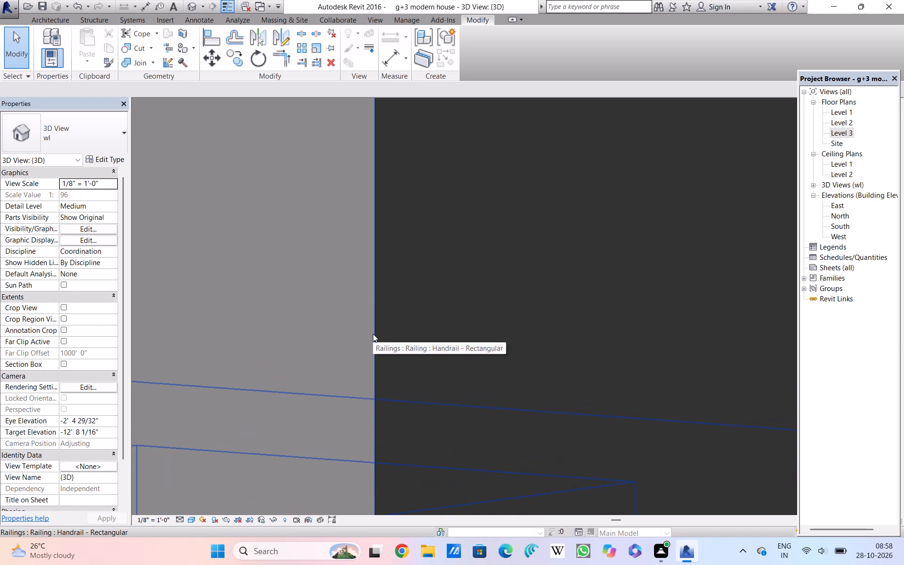
scroll(373, 334, "down", 3)
scroll(373, 334, "up", 6)
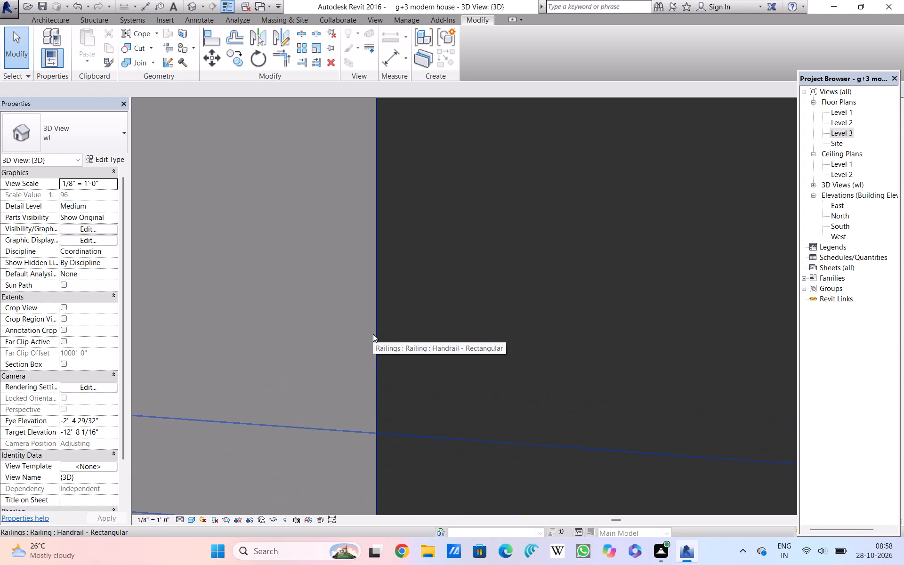
scroll(373, 334, "up", 7)
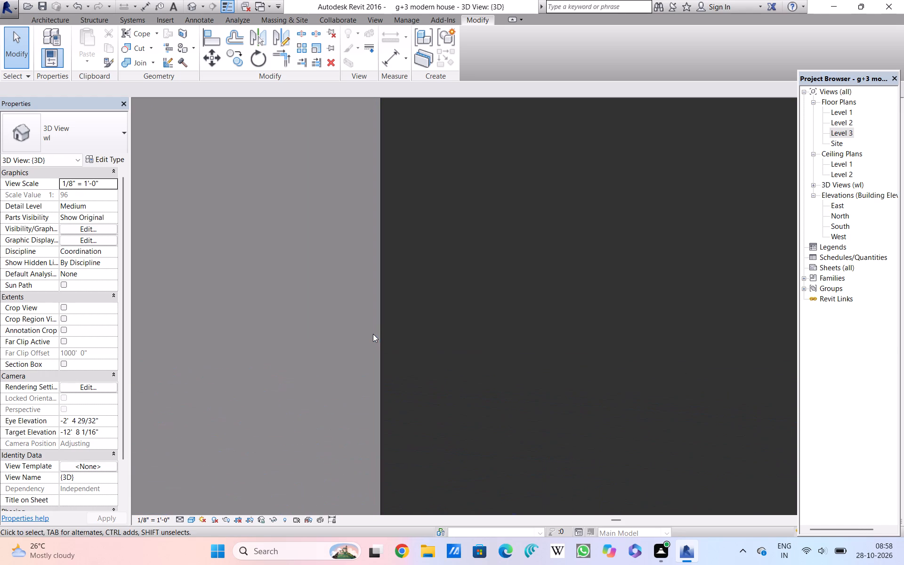
scroll(373, 334, "up", 3)
scroll(373, 334, "down", 5)
scroll(375, 333, "up", 1)
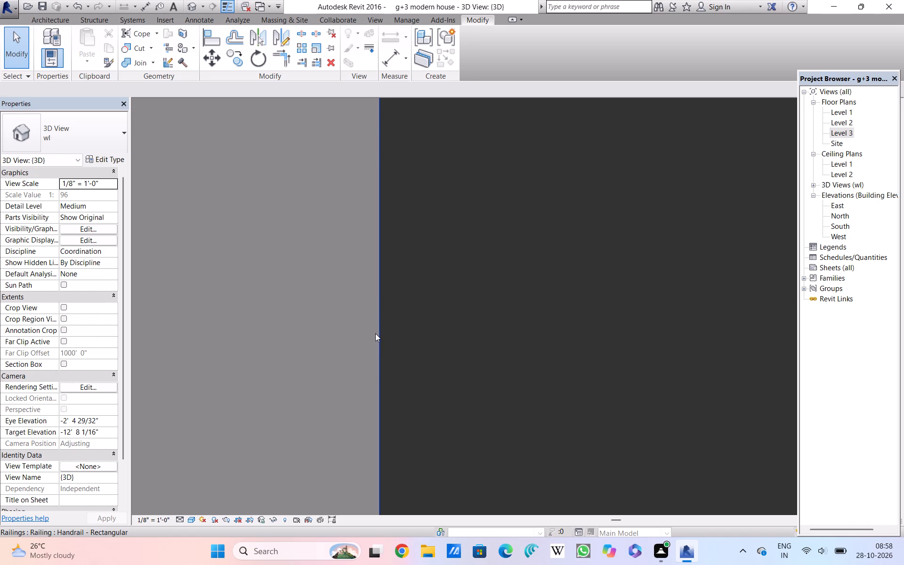
scroll(375, 333, "down", 6)
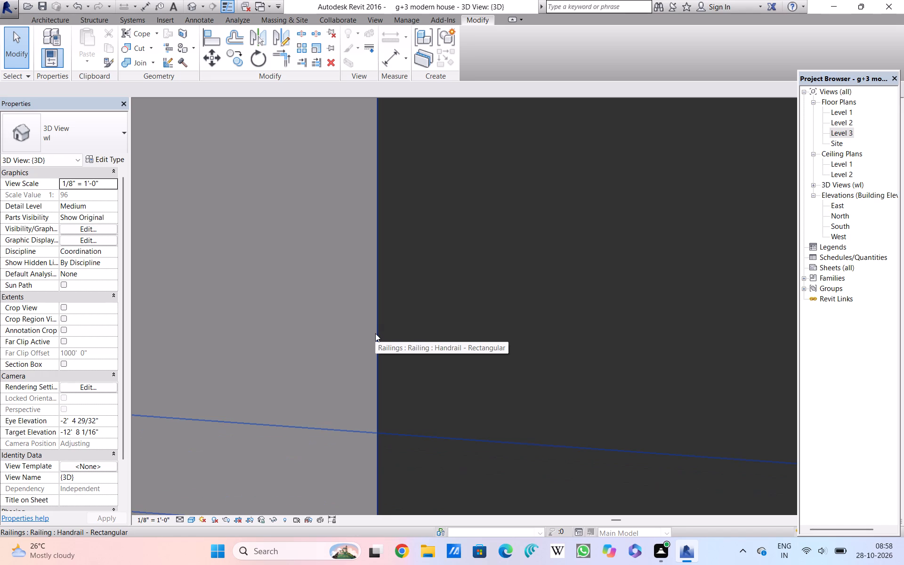
scroll(375, 333, "down", 1)
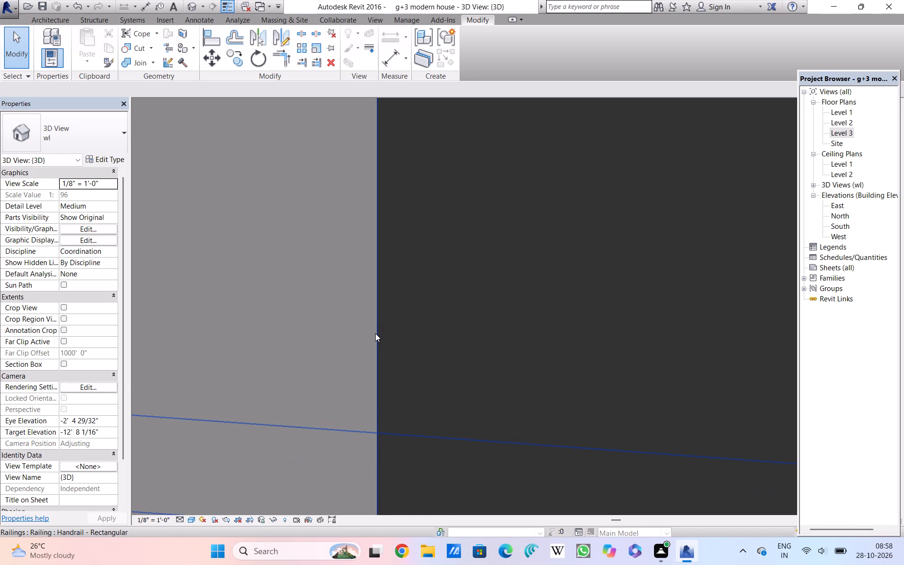
scroll(375, 333, "down", 3)
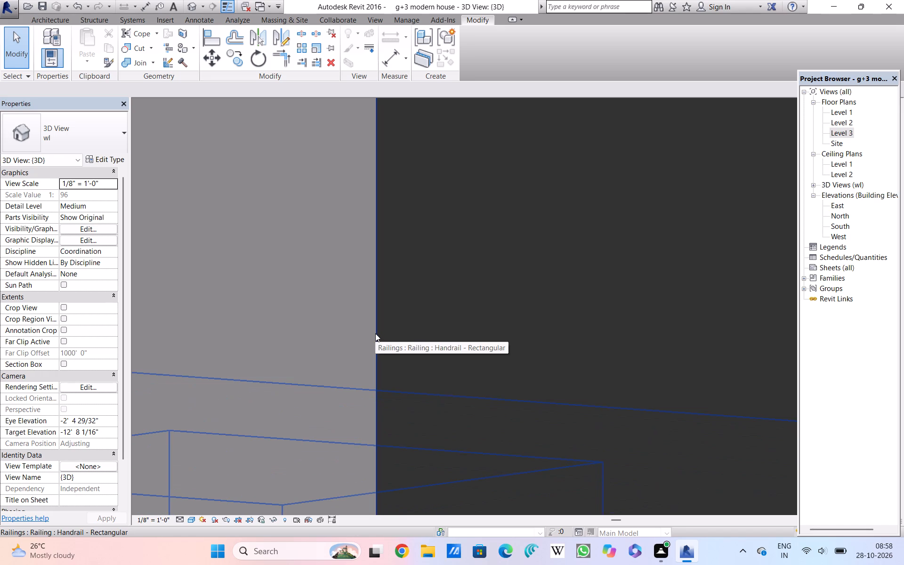
scroll(375, 333, "down", 2)
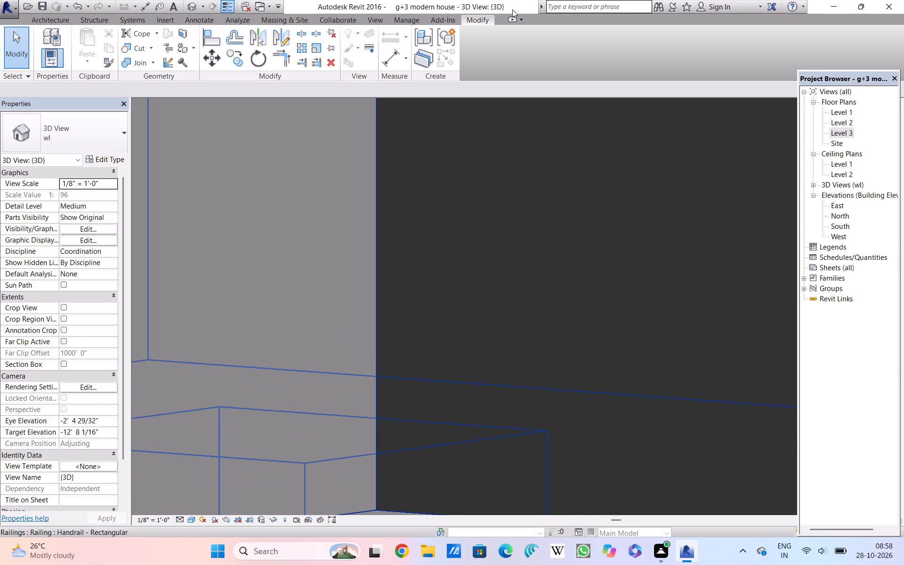
Inspect the handrail's lower edge beside the corner, where it passes over the top of the corner baluster.
scroll(511, 290, "down", 2)
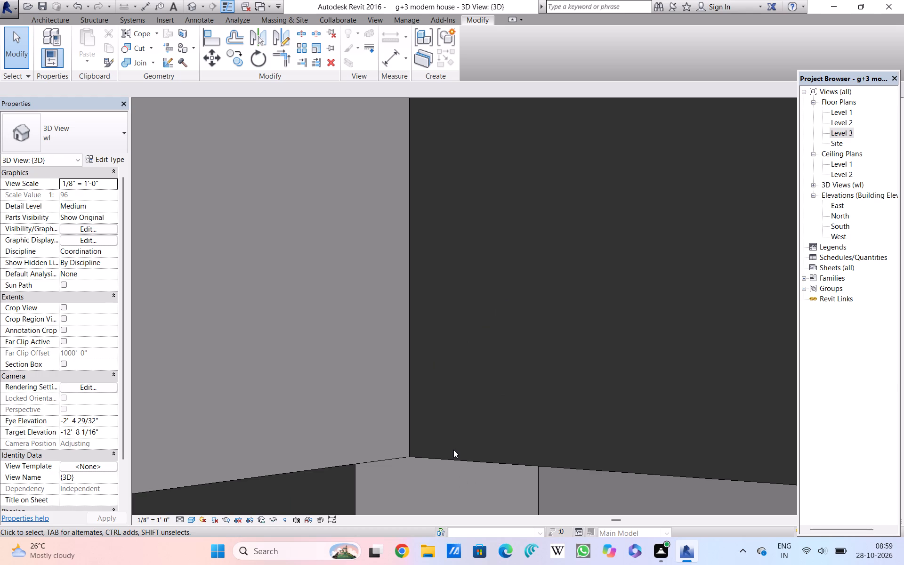
scroll(468, 461, "up", 3)
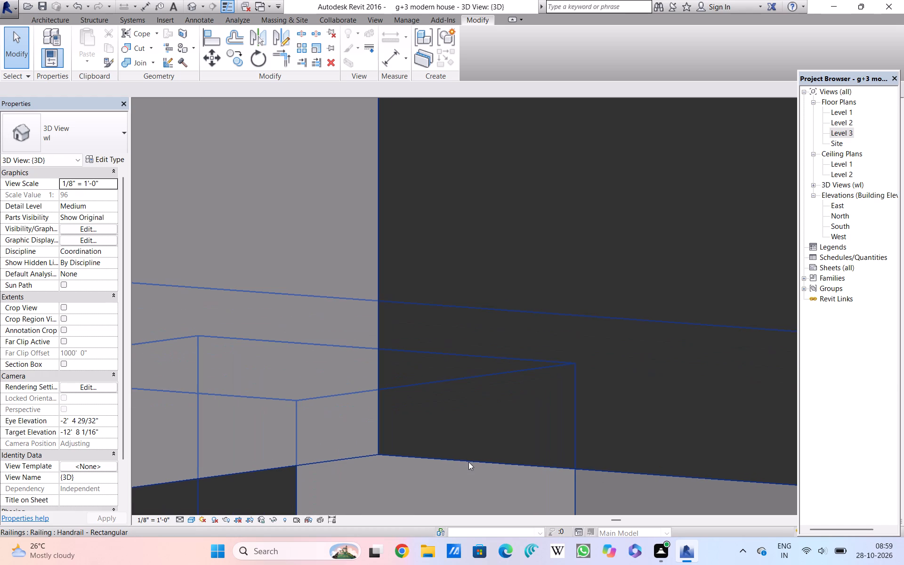
scroll(472, 462, "up", 4)
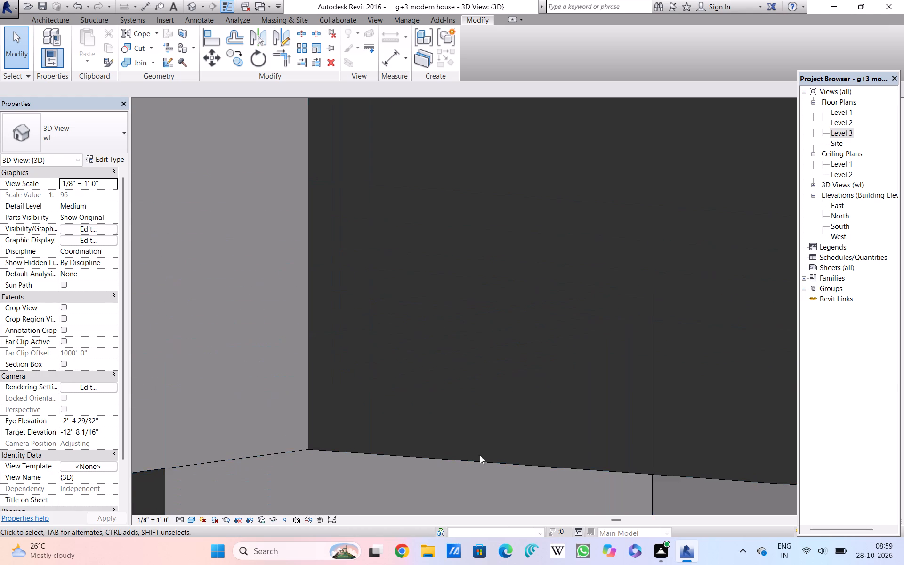
scroll(480, 455, "down", 6)
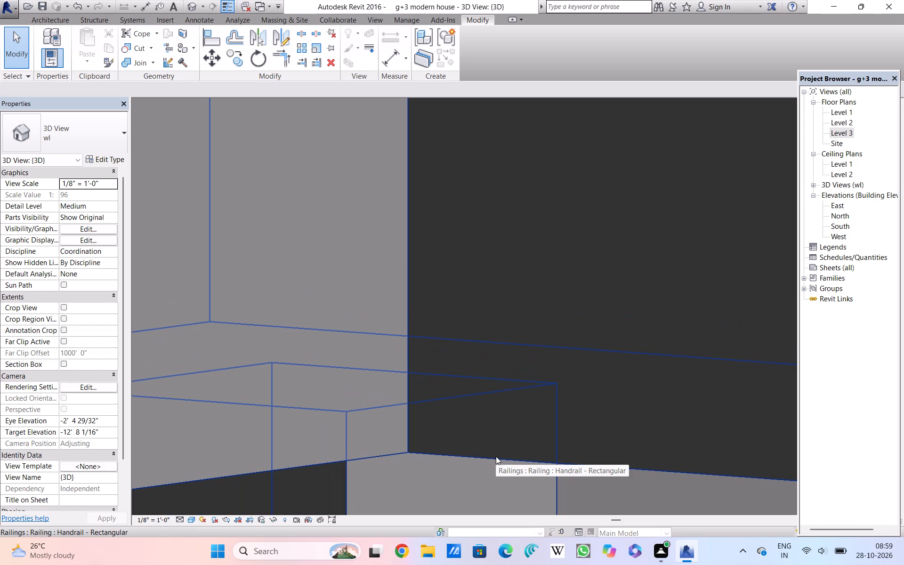
scroll(496, 456, "down", 1)
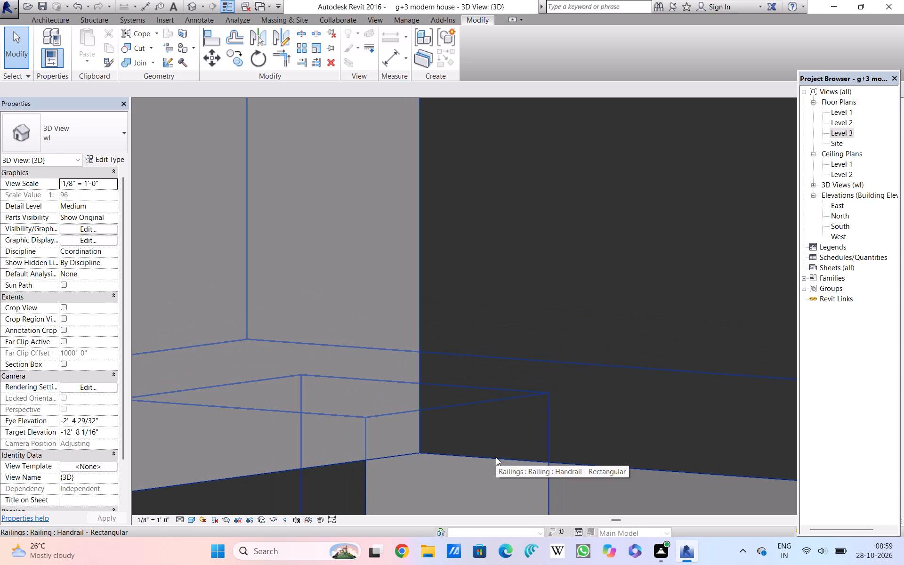
scroll(496, 457, "down", 1)
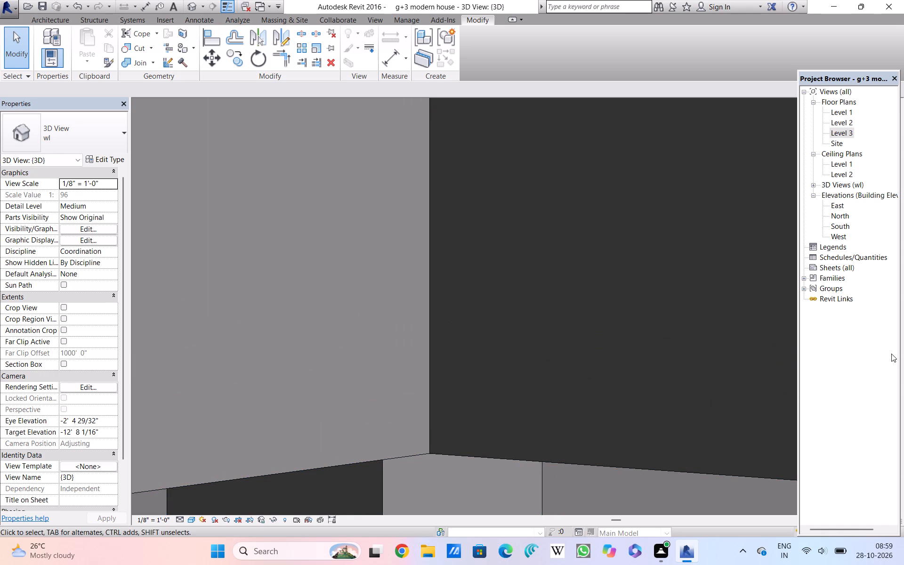
scroll(808, 448, "down", 1)
scroll(806, 513, "up", 2)
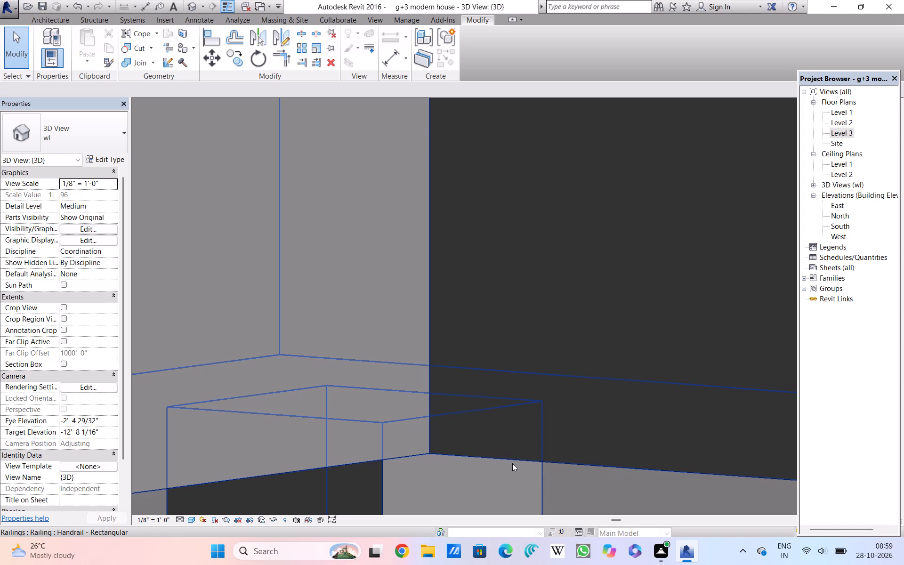
scroll(512, 465, "up", 2)
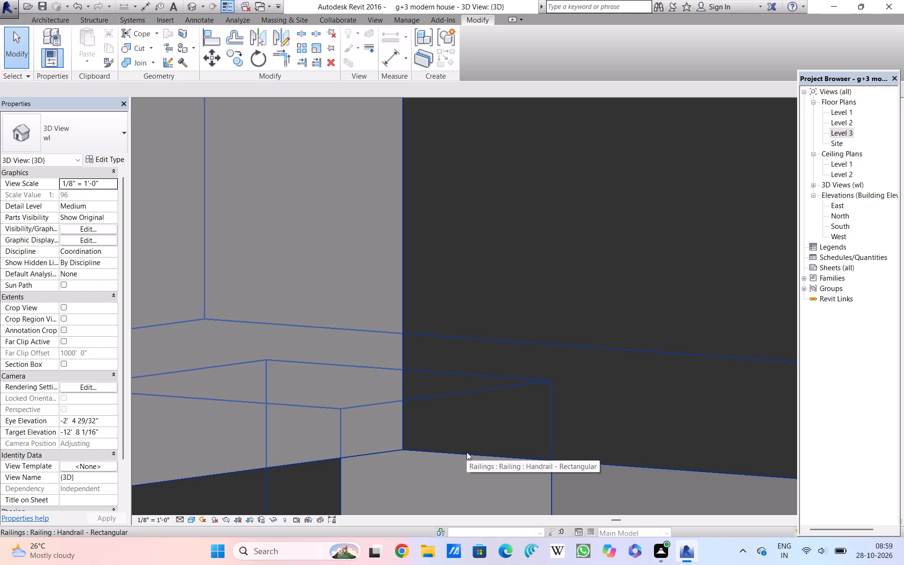
scroll(467, 452, "up", 1)
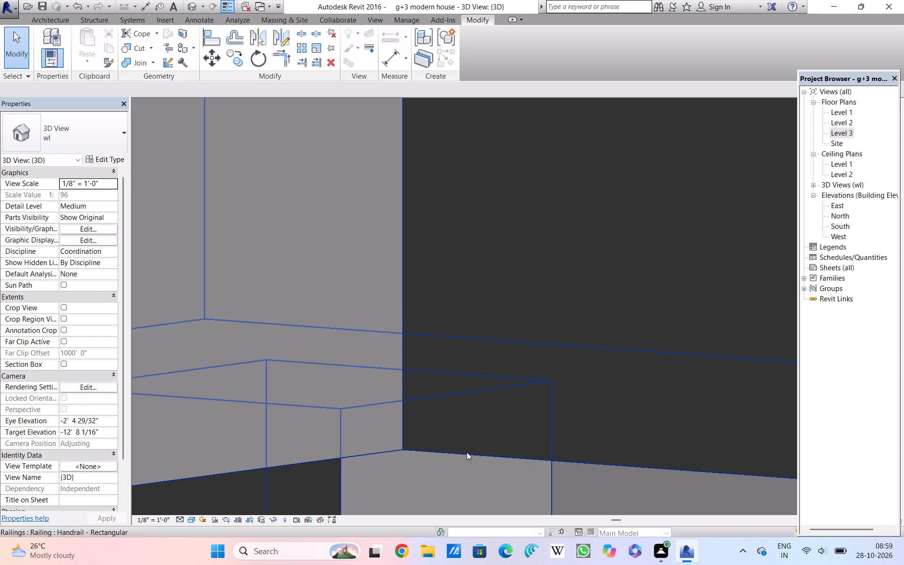
scroll(467, 453, "down", 1)
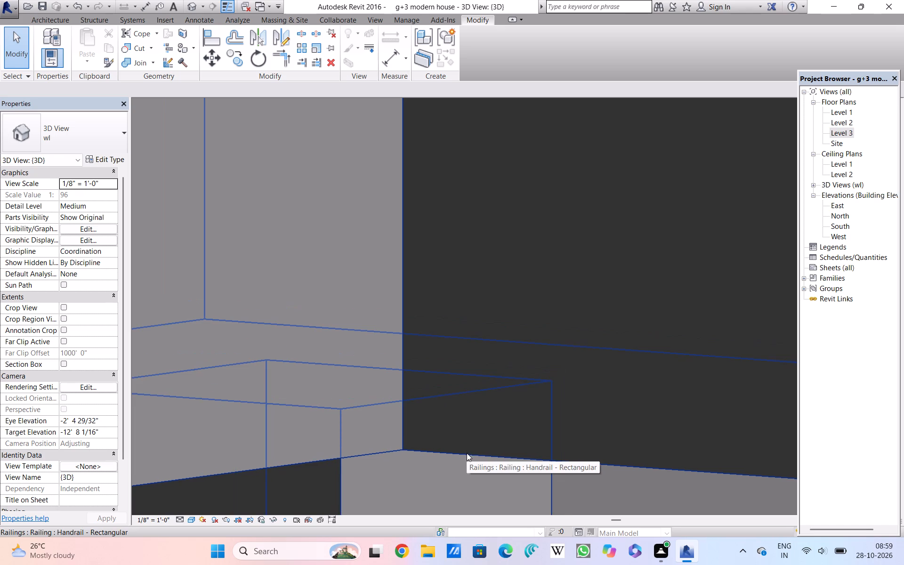
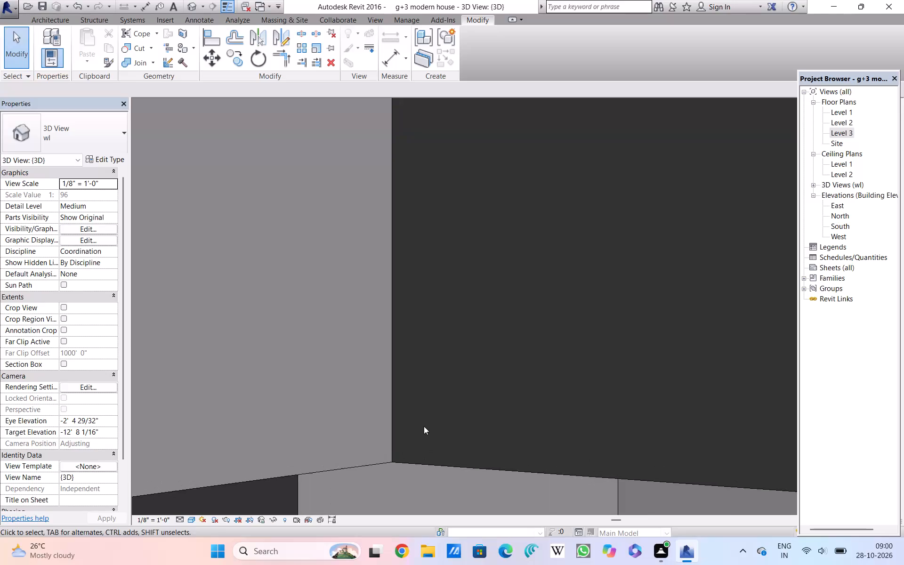
Inspect the lower corner of the rectangular handrail where its two side faces meet above the corner baluster.
scroll(424, 426, "down", 9)
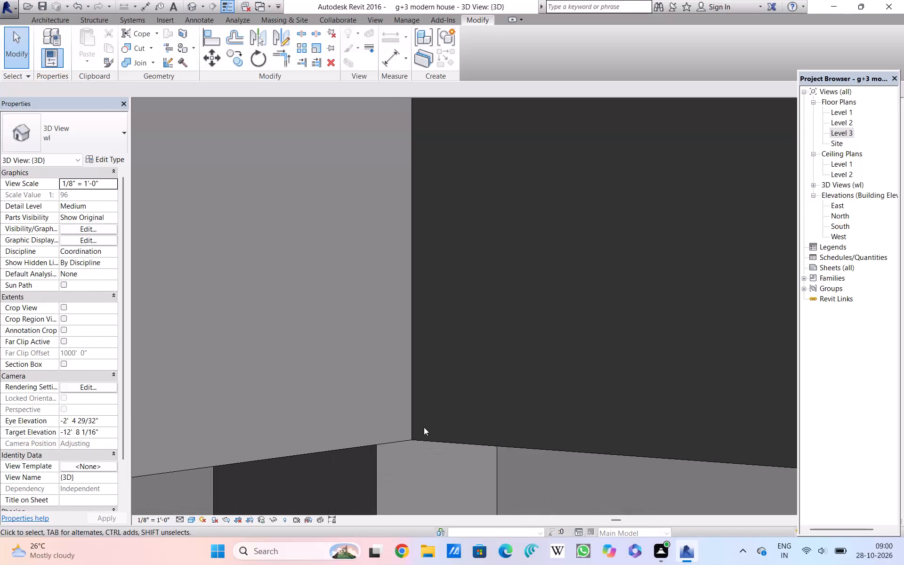
scroll(424, 427, "up", 6)
scroll(424, 427, "down", 7)
scroll(424, 427, "up", 3)
scroll(424, 427, "down", 10)
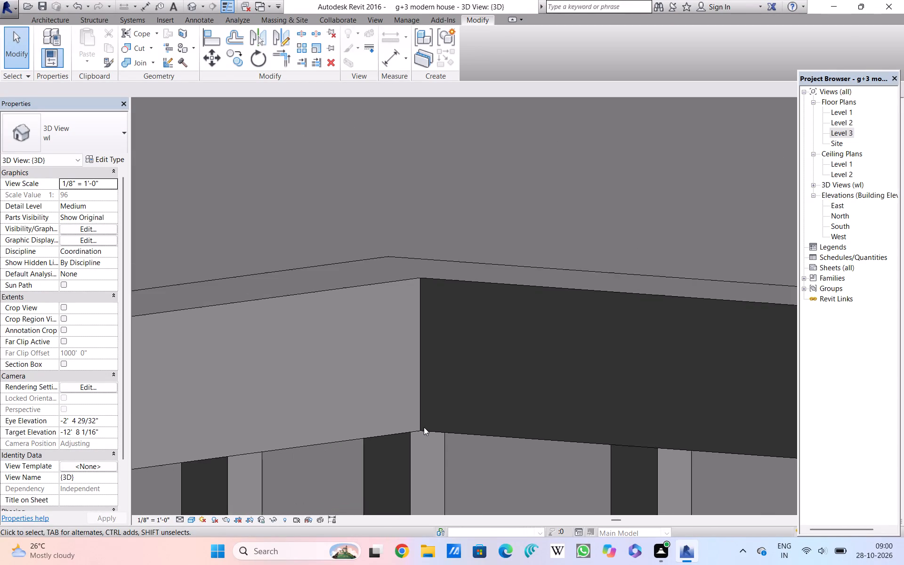
scroll(424, 427, "up", 11)
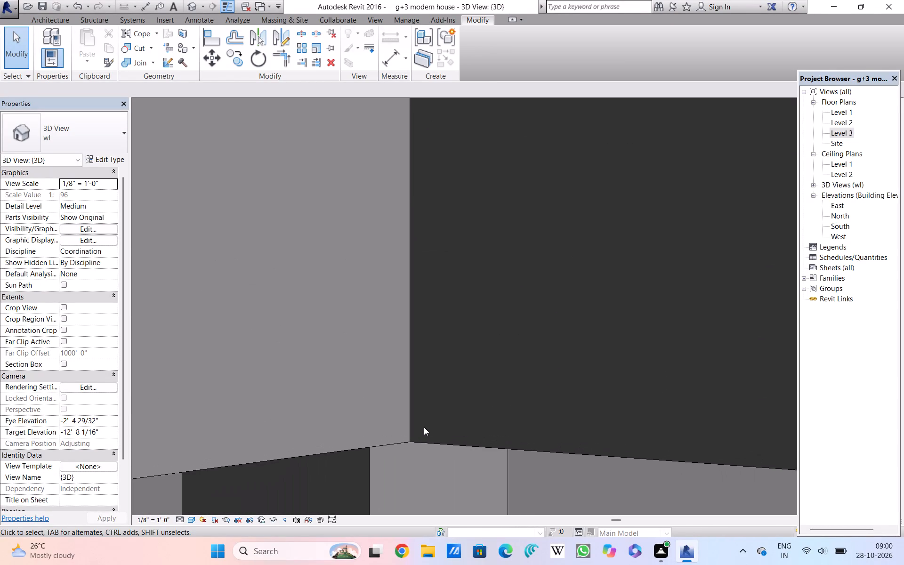
scroll(424, 427, "up", 3)
scroll(424, 427, "down", 8)
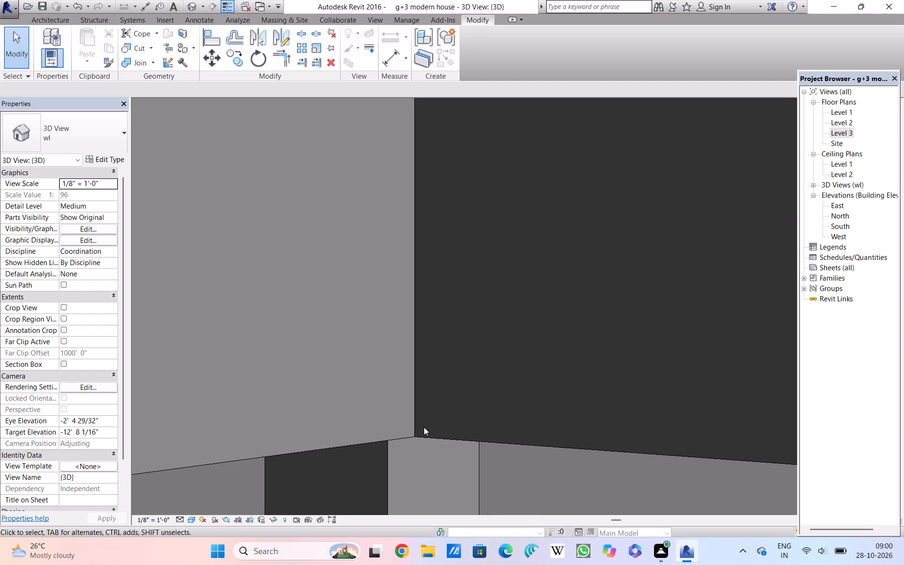
scroll(435, 376, "down", 6)
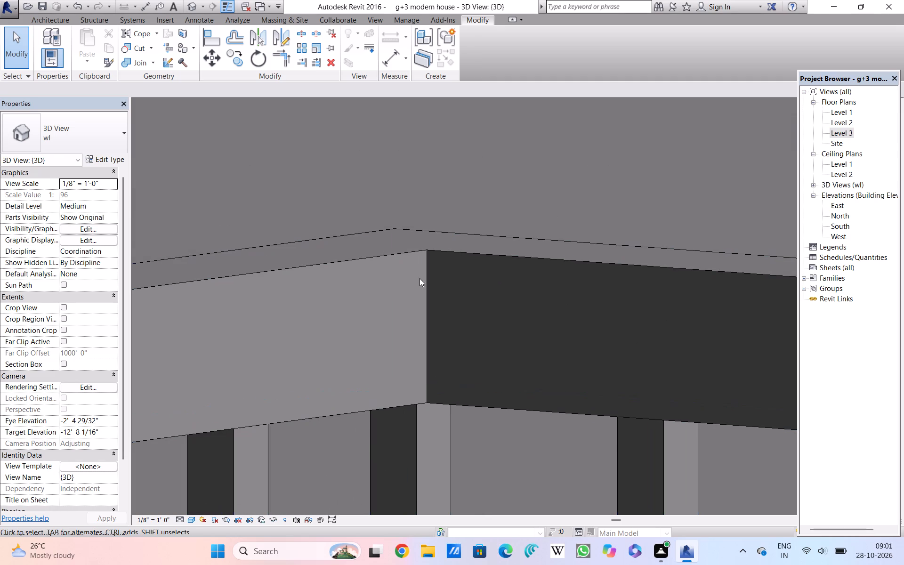
Examine the top corner of the rectangular handrail, where its top face meets the two side faces.
scroll(421, 261, "up", 3)
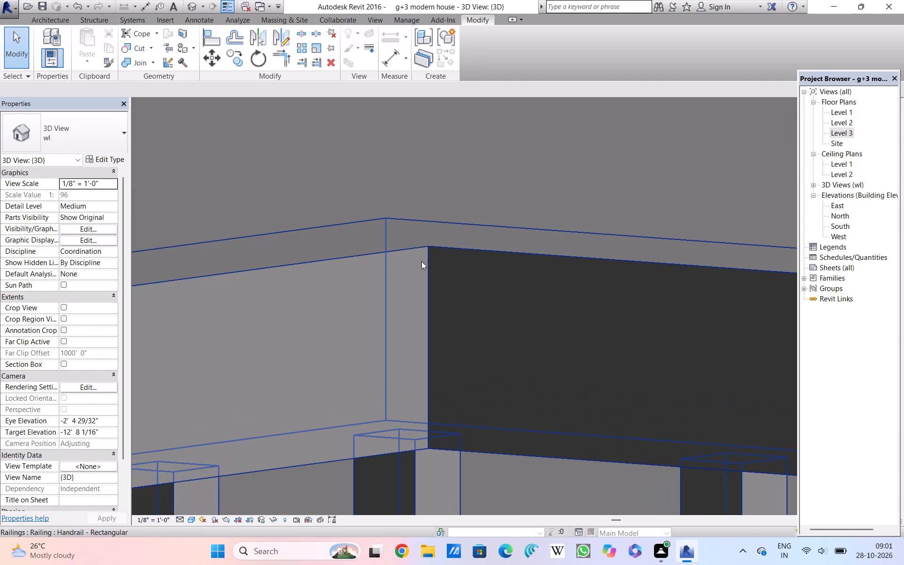
scroll(421, 261, "up", 8)
scroll(421, 261, "down", 4)
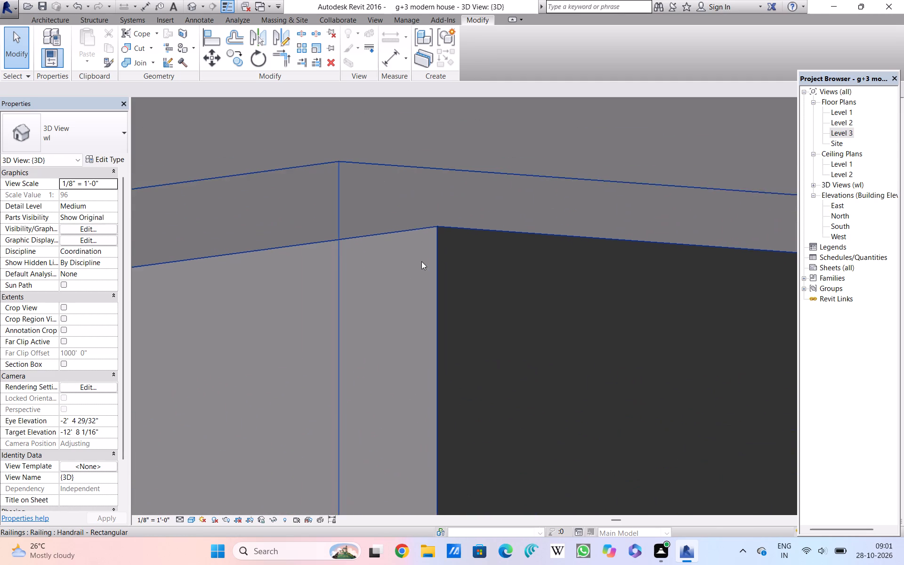
scroll(421, 261, "down", 7)
scroll(421, 261, "up", 2)
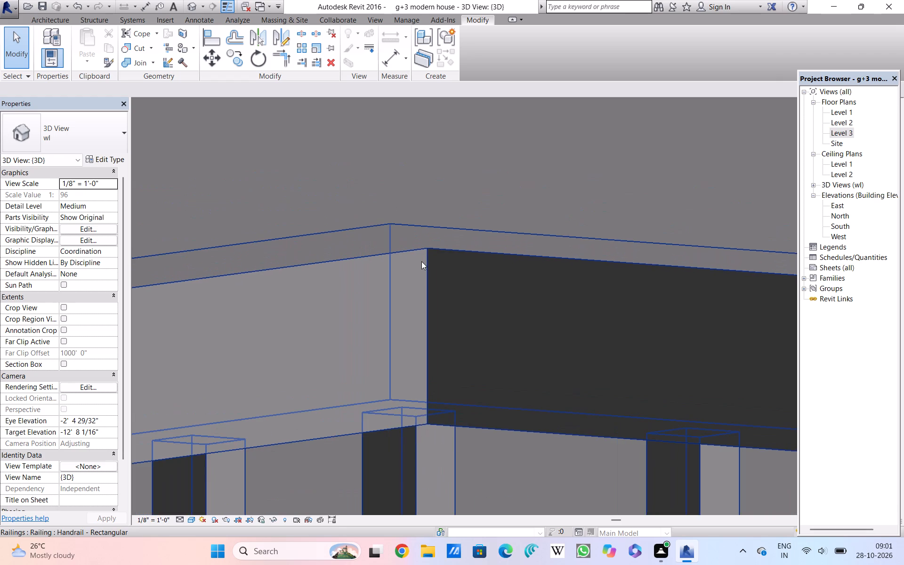
scroll(421, 261, "up", 11)
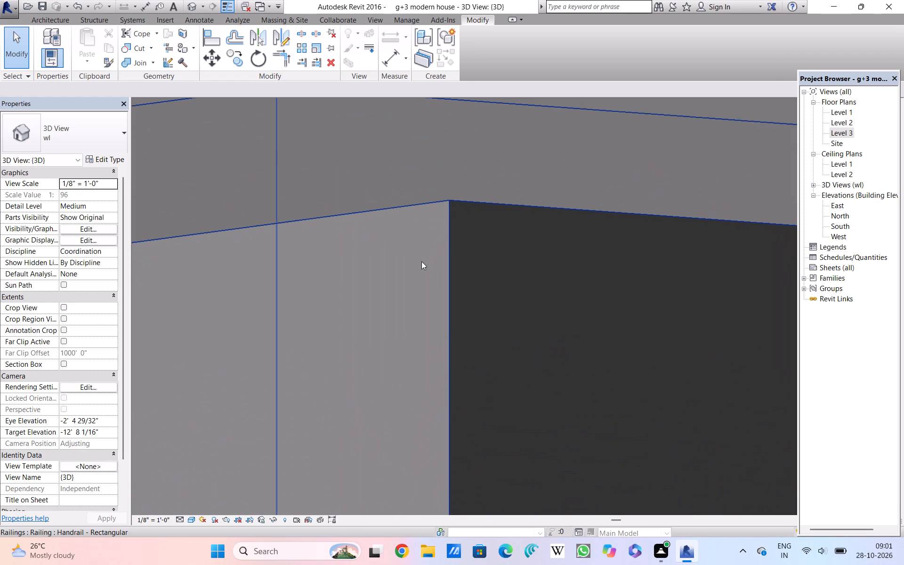
scroll(421, 261, "up", 3)
scroll(421, 261, "down", 9)
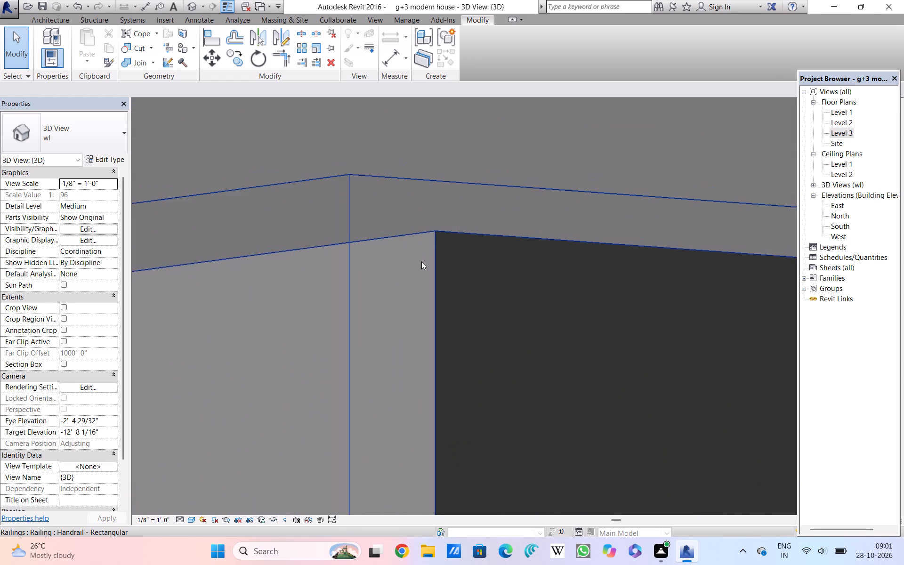
scroll(421, 261, "down", 11)
Inspect the handrail's upper corner point and its highlighted inner and outer edges at closer range.
scroll(421, 261, "up", 3)
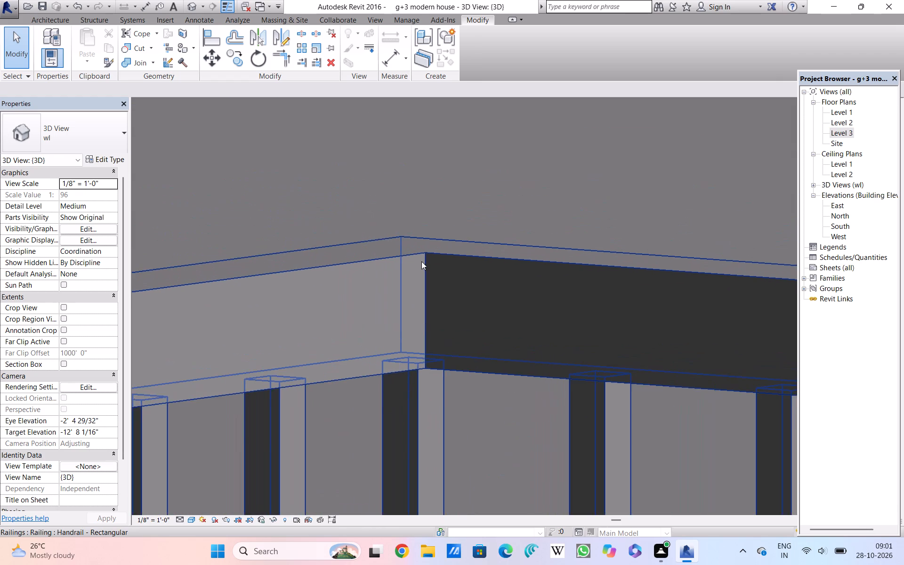
scroll(421, 261, "up", 15)
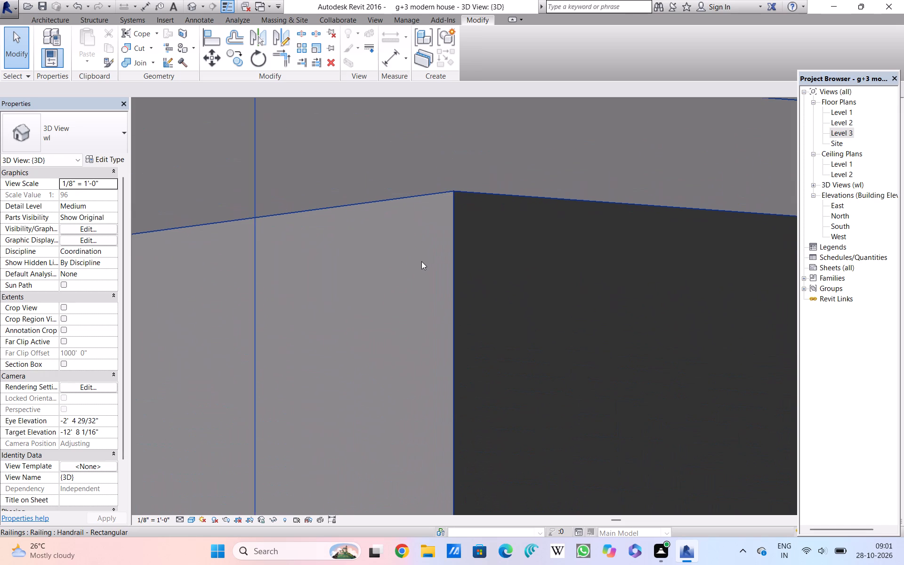
scroll(421, 261, "up", 3)
scroll(421, 261, "down", 11)
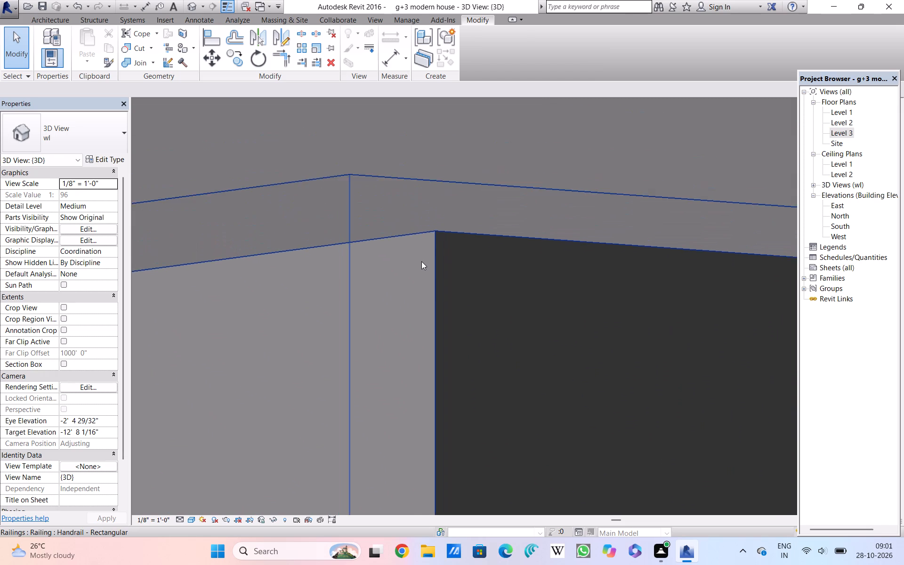
scroll(421, 261, "down", 5)
scroll(421, 261, "up", 10)
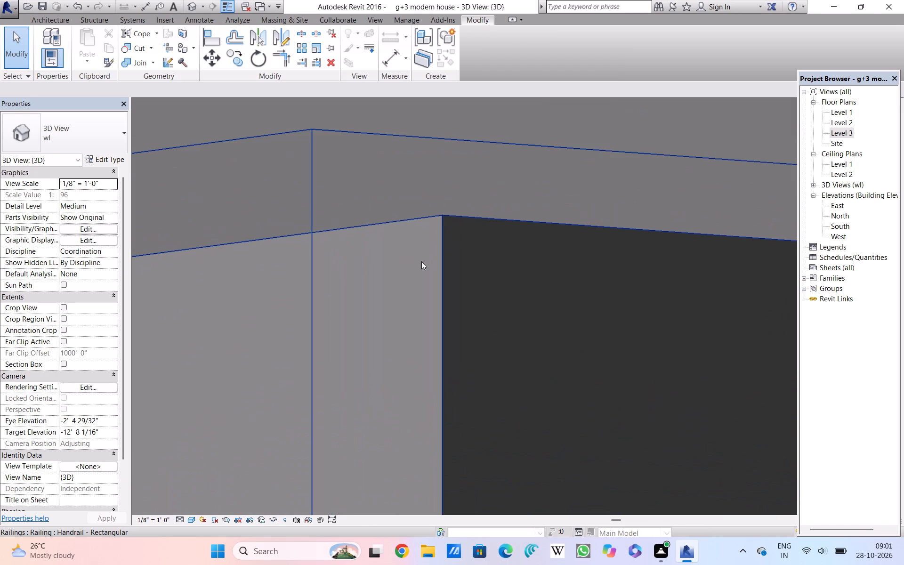
scroll(421, 261, "down", 13)
Compare the handrail's top corner with the highlighted baluster tops embedded in its underside.
scroll(421, 261, "up", 3)
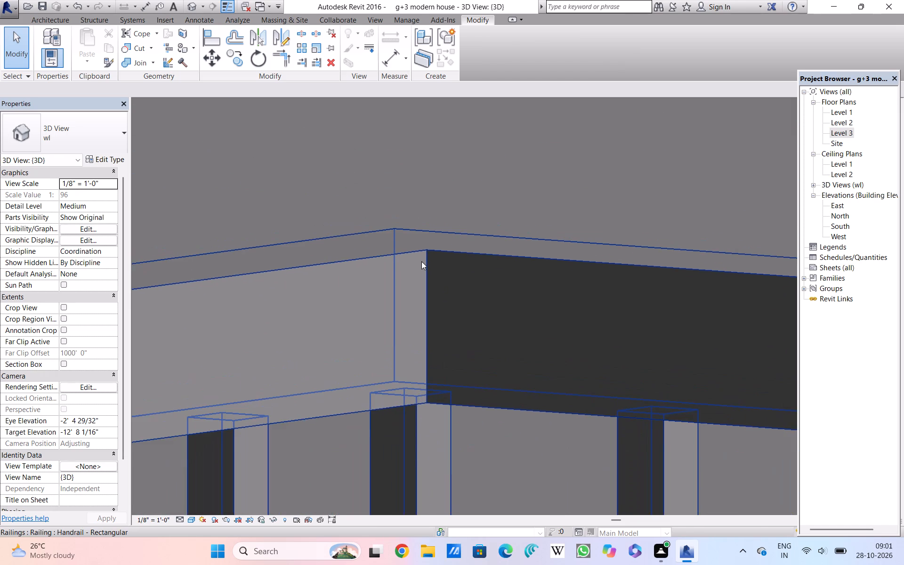
scroll(421, 261, "up", 3)
scroll(421, 261, "down", 7)
scroll(421, 261, "up", 7)
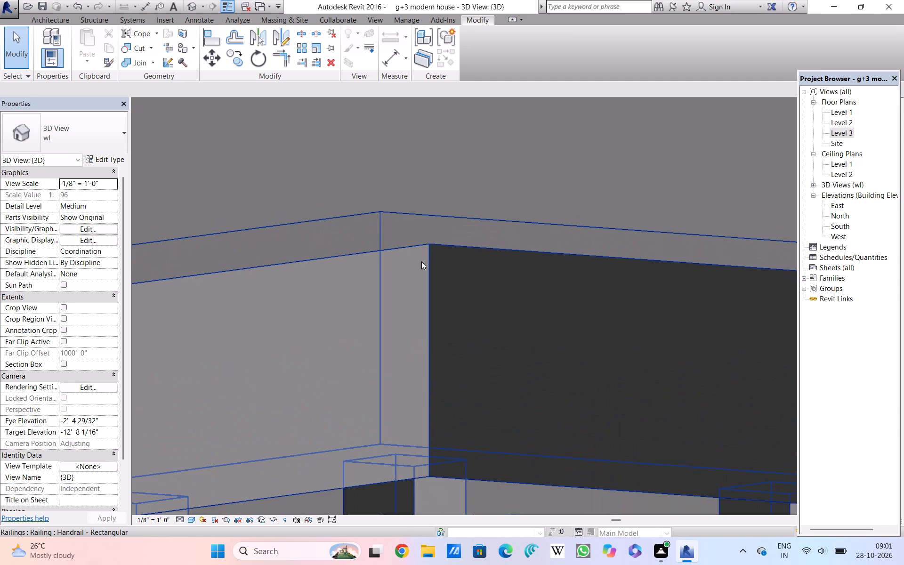
scroll(421, 261, "down", 9)
scroll(421, 261, "up", 4)
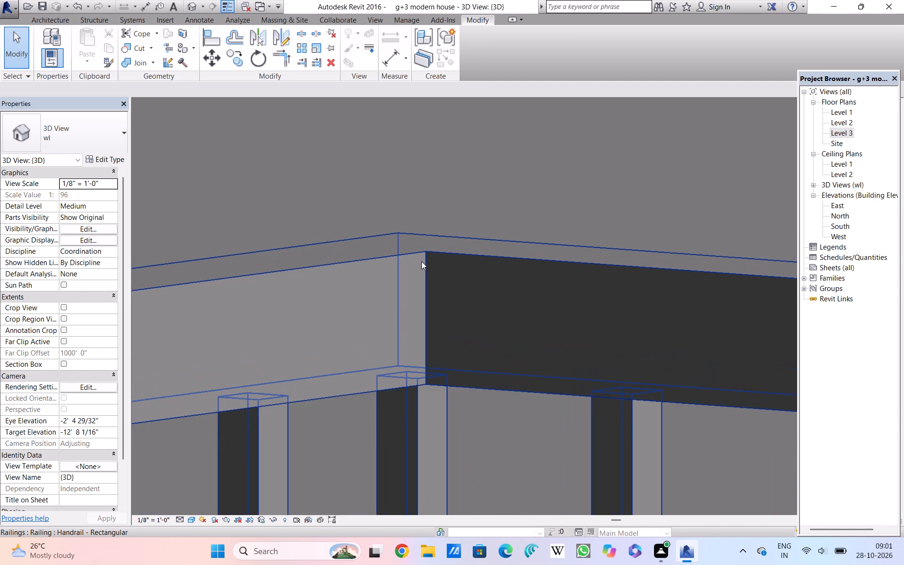
scroll(421, 261, "up", 4)
scroll(421, 261, "down", 5)
scroll(421, 261, "up", 3)
scroll(421, 261, "down", 2)
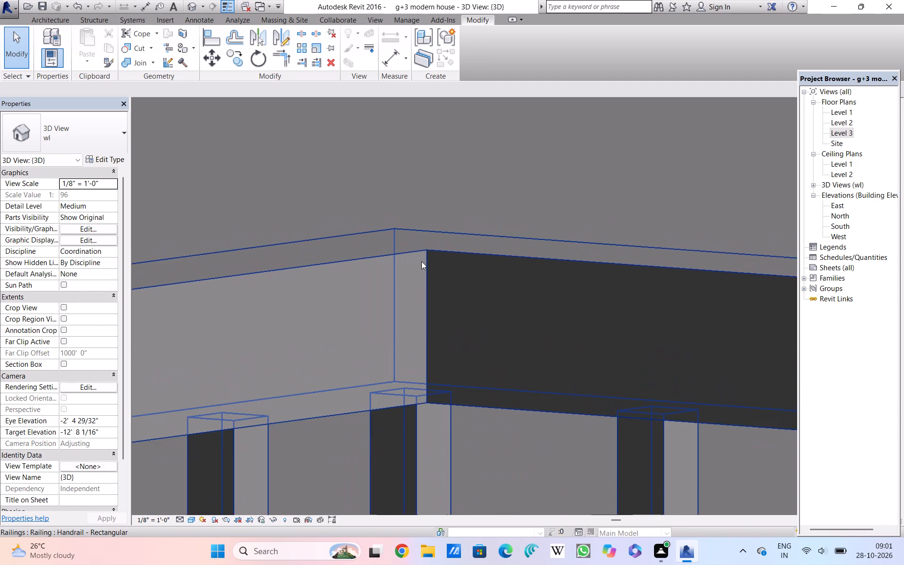
Examine the railing corner together with the rows of balusters under the handrail on both sides.
scroll(421, 261, "down", 2)
scroll(421, 261, "up", 3)
scroll(421, 261, "down", 3)
scroll(421, 261, "up", 2)
scroll(421, 261, "down", 4)
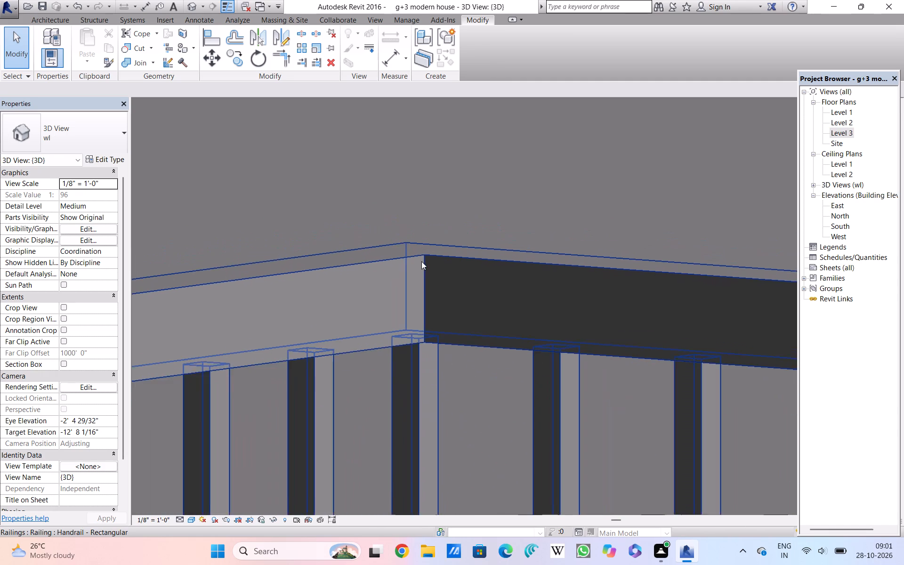
scroll(421, 261, "up", 2)
scroll(421, 261, "down", 1)
scroll(421, 261, "up", 1)
scroll(421, 261, "down", 1)
scroll(421, 261, "up", 1)
scroll(421, 261, "down", 1)
scroll(421, 261, "up", 1)
scroll(421, 261, "down", 2)
scroll(421, 261, "up", 2)
scroll(421, 261, "down", 3)
scroll(421, 261, "up", 2)
scroll(421, 261, "down", 1)
scroll(421, 261, "up", 1)
scroll(421, 261, "down", 3)
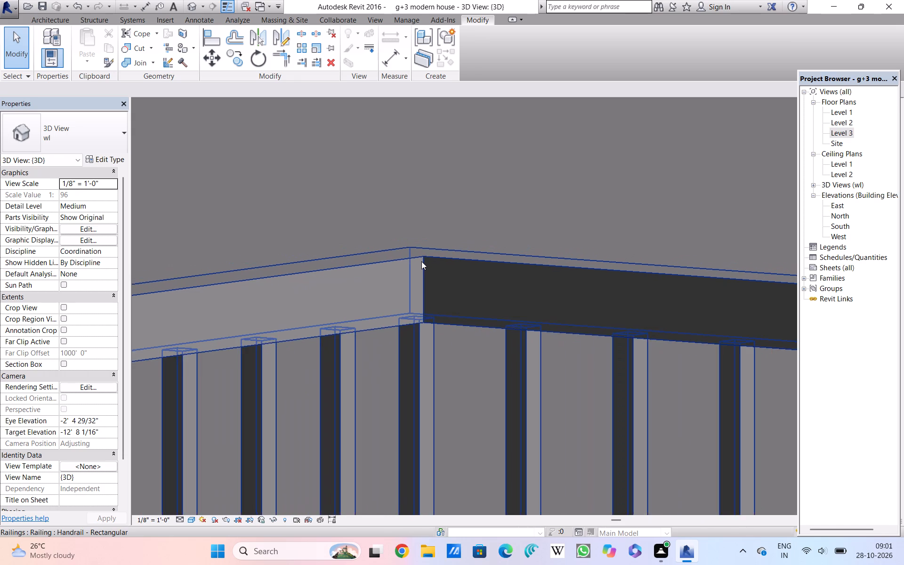
scroll(421, 261, "down", 2)
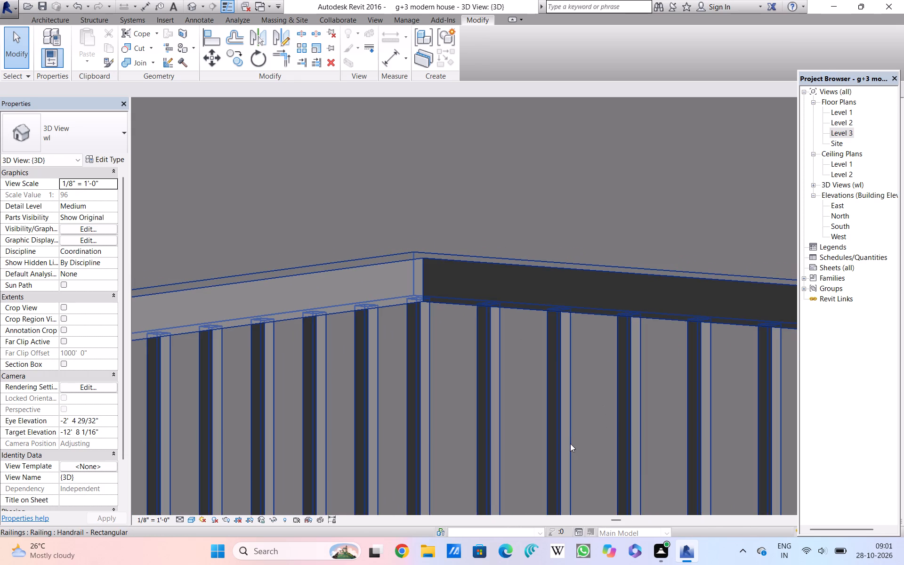
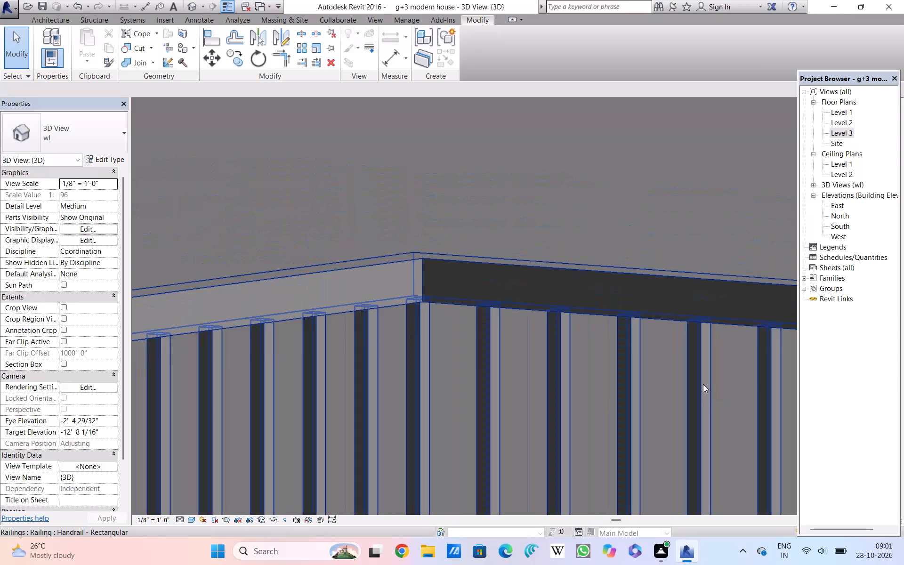
Examine the railing corner and the spacing of the balusters along both sides of the rectangular handrail.
scroll(703, 384, "down", 6)
scroll(703, 384, "up", 2)
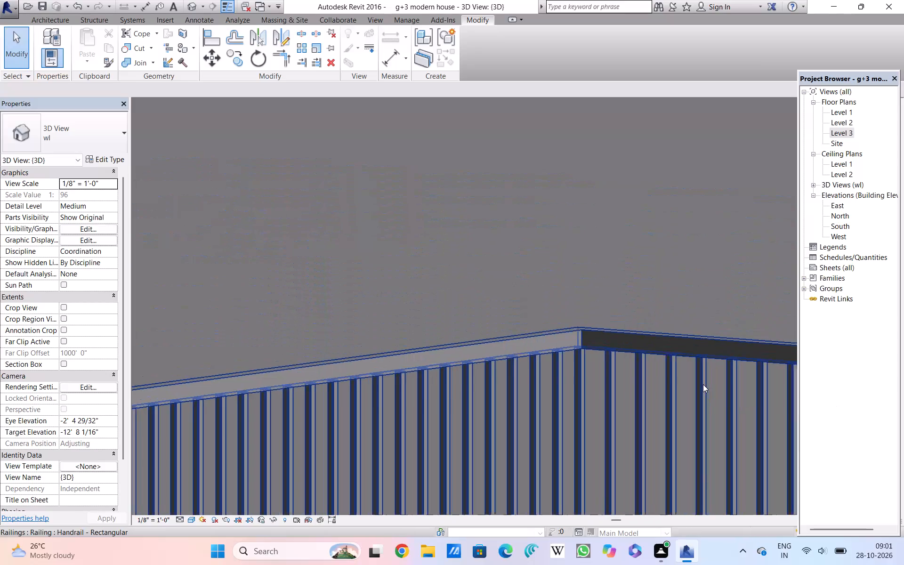
scroll(703, 384, "up", 6)
scroll(703, 384, "down", 4)
scroll(701, 386, "up", 1)
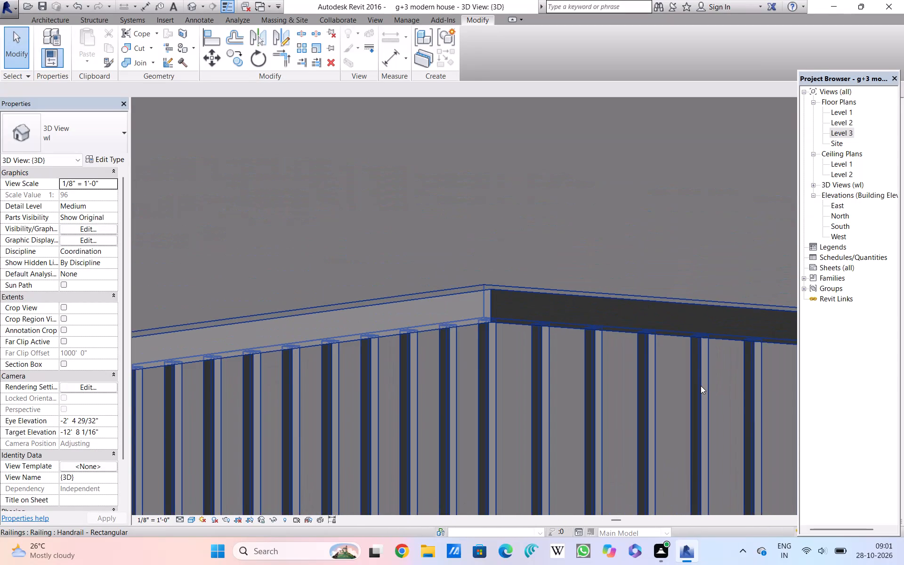
scroll(701, 386, "up", 4)
scroll(701, 386, "down", 5)
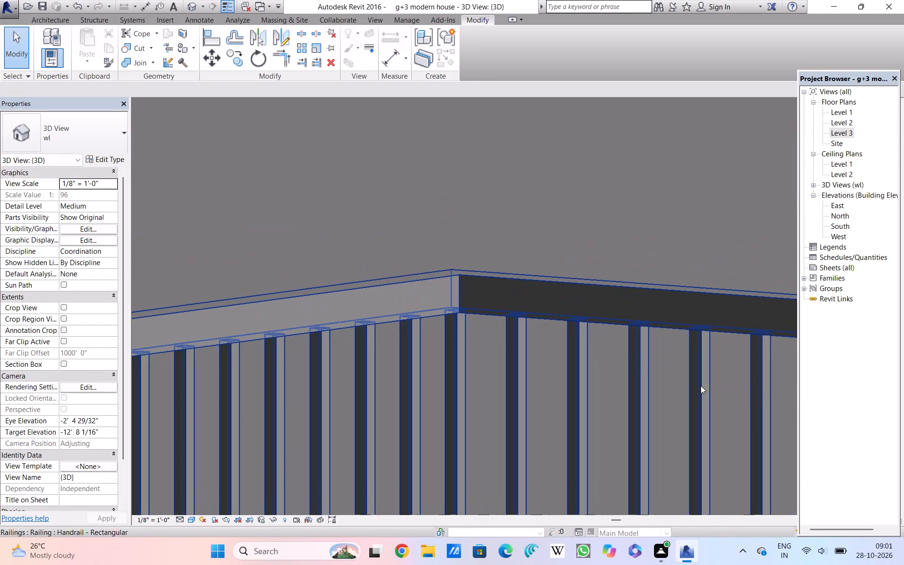
scroll(701, 386, "up", 3)
scroll(701, 386, "down", 1)
scroll(701, 386, "up", 3)
scroll(701, 386, "down", 1)
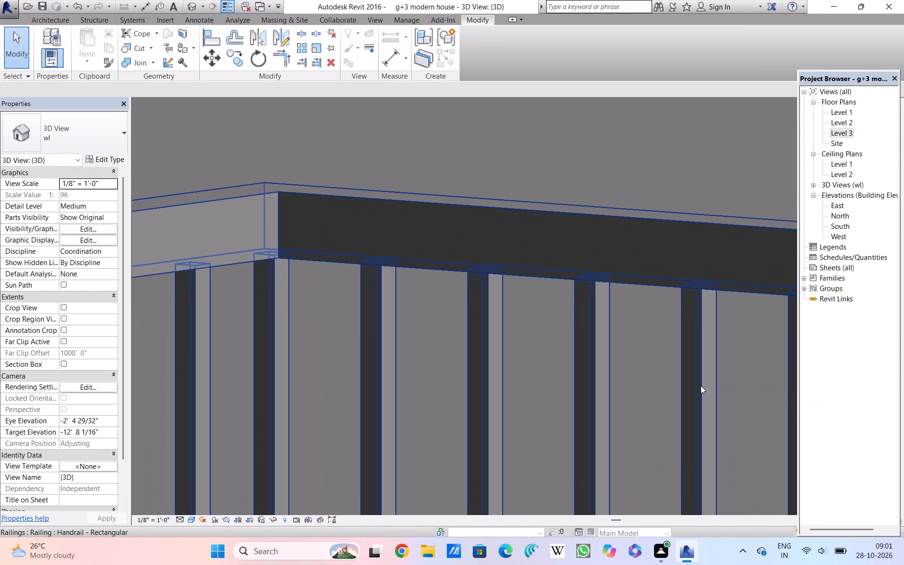
Inspect the baluster tops where they meet the underside of the handrail's dark-shaded face.
scroll(701, 386, "up", 2)
scroll(701, 386, "down", 3)
scroll(701, 386, "up", 4)
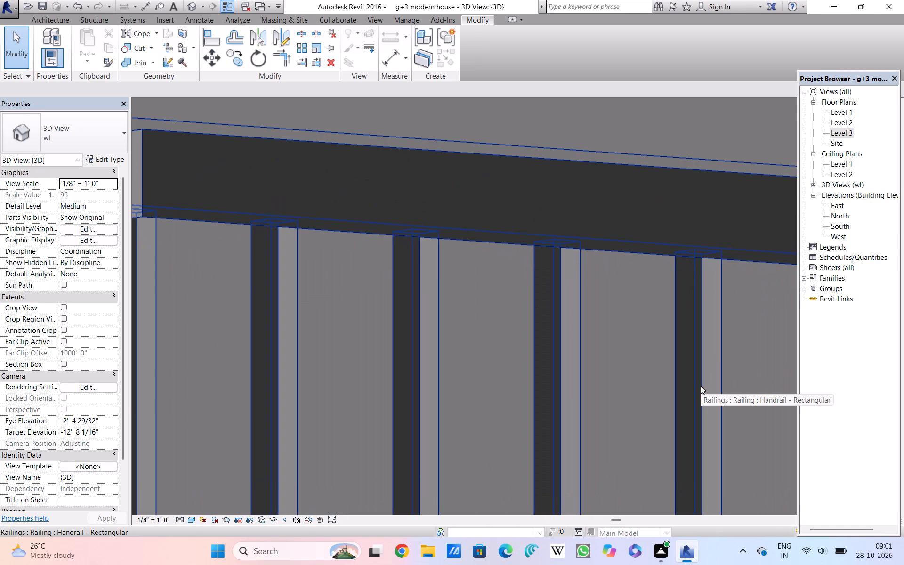
scroll(701, 386, "up", 3)
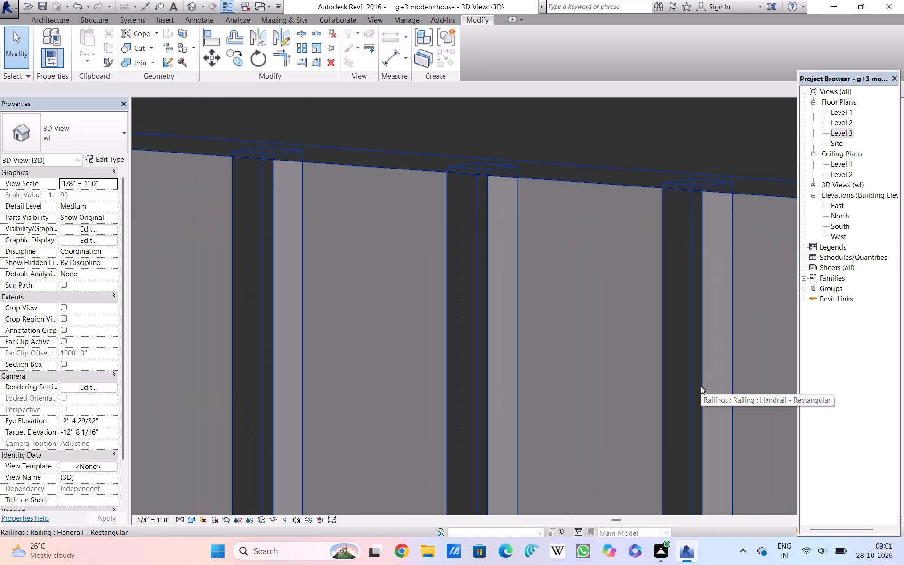
scroll(701, 386, "down", 4)
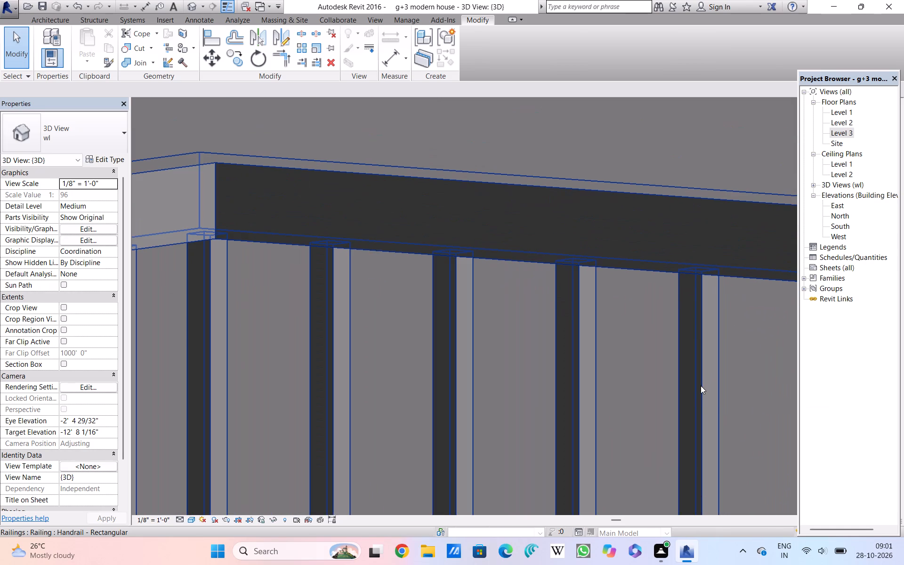
scroll(701, 386, "down", 2)
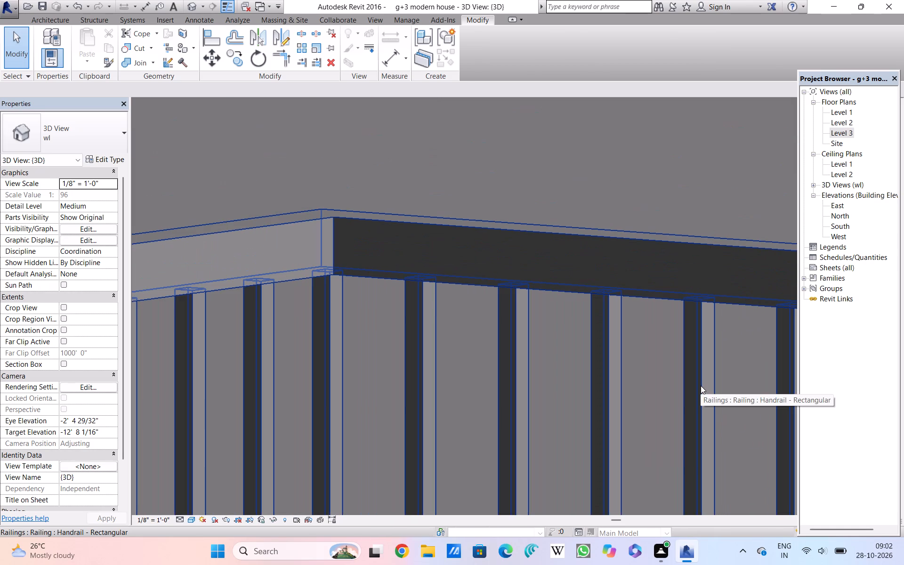
scroll(701, 386, "up", 2)
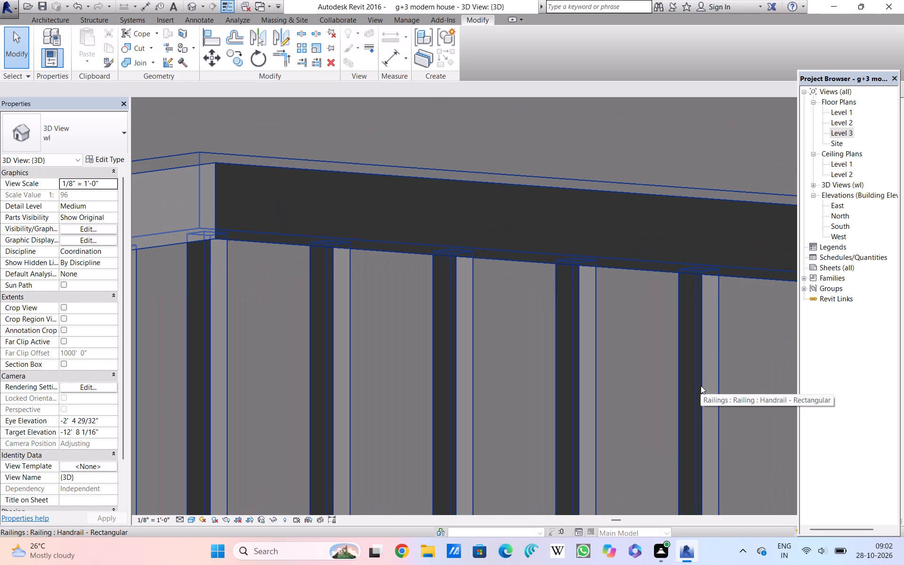
scroll(701, 386, "up", 2)
scroll(701, 386, "down", 5)
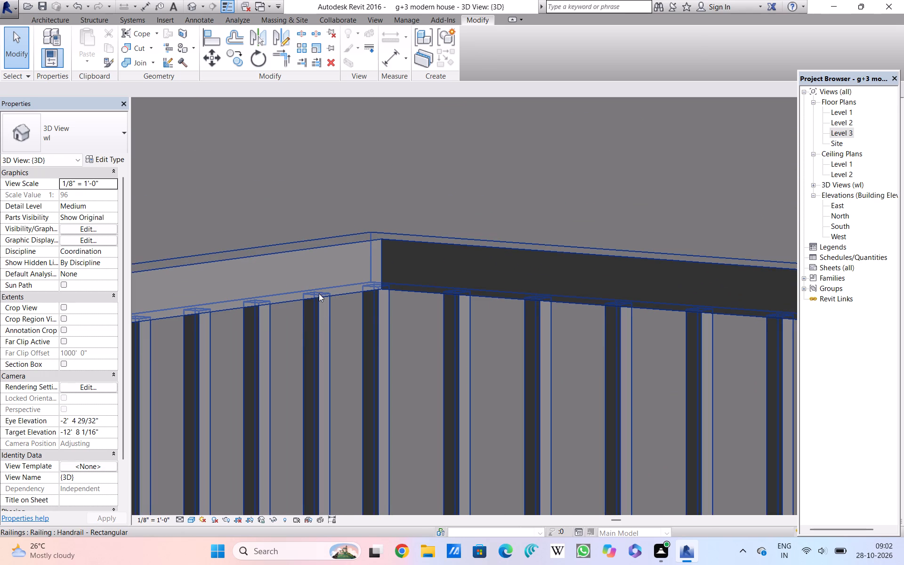
Inspect at close range the balusters beside the corner, beneath the handrail's light-shaded face.
scroll(304, 297, "up", 9)
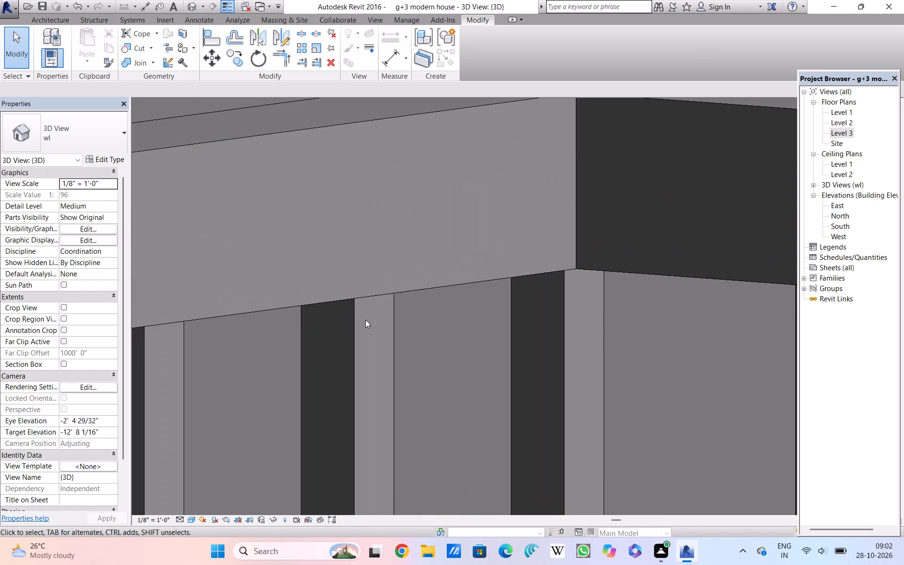
scroll(344, 351, "up", 2)
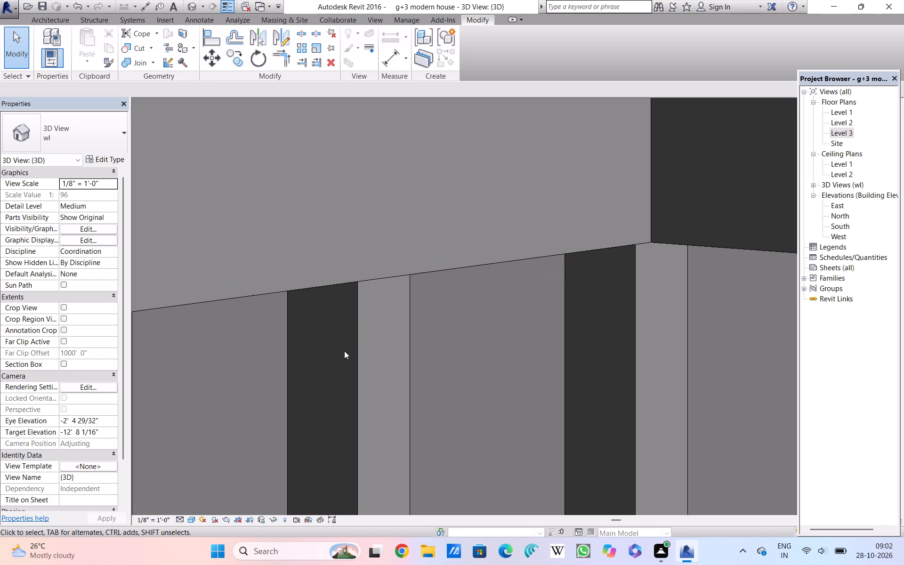
scroll(344, 351, "down", 9)
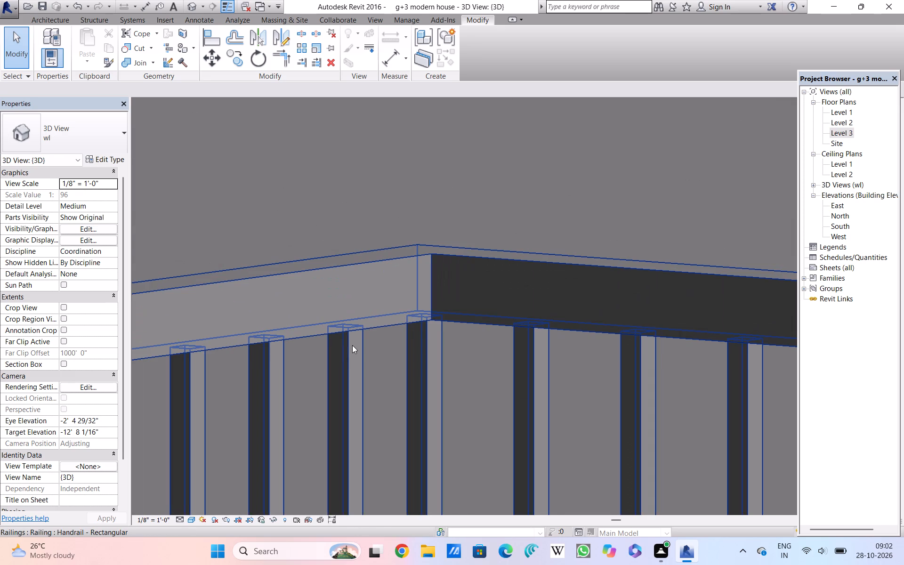
scroll(352, 345, "up", 5)
Examine the handrail corner in context with the adjoining railing runs and the slab edge beneath them.
scroll(352, 345, "down", 7)
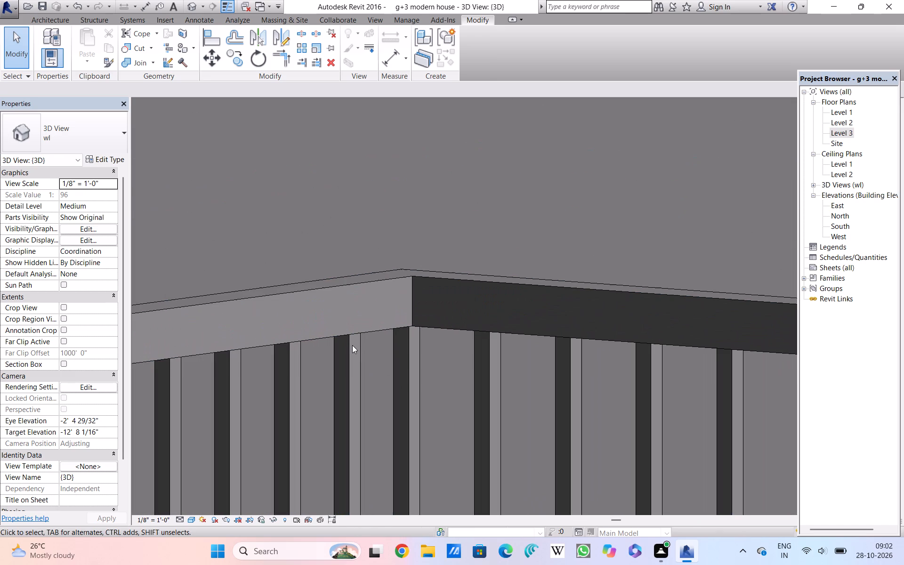
scroll(352, 345, "up", 2)
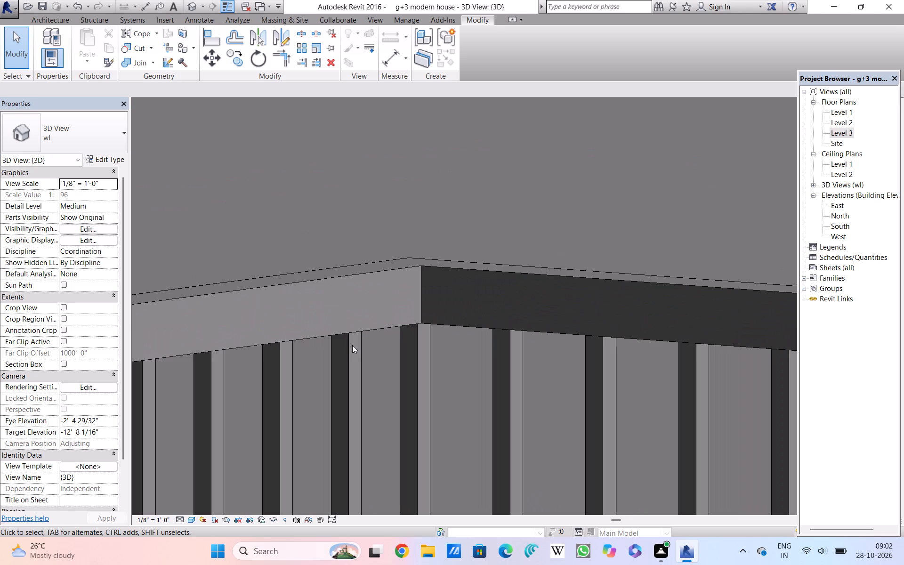
scroll(352, 345, "up", 4)
scroll(352, 345, "down", 5)
scroll(352, 345, "down", 19)
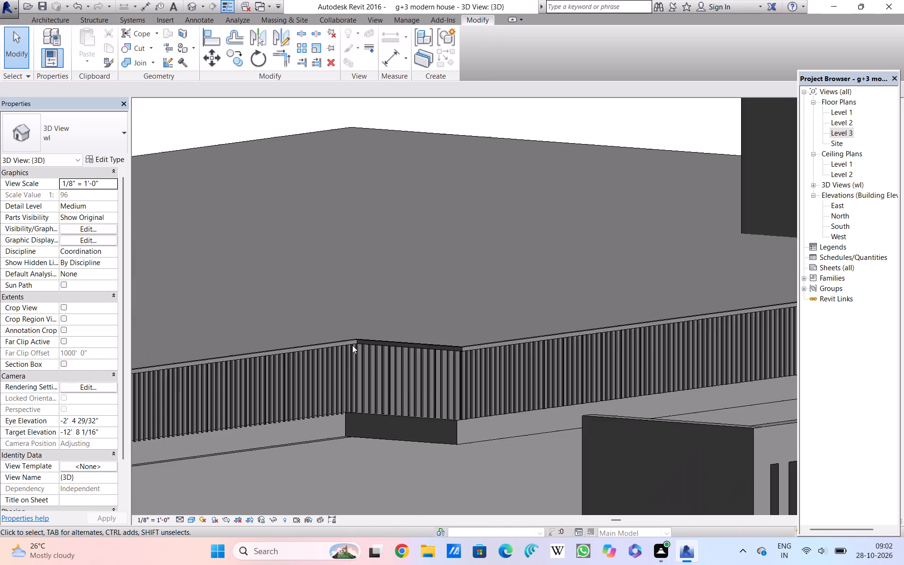
scroll(352, 345, "up", 3)
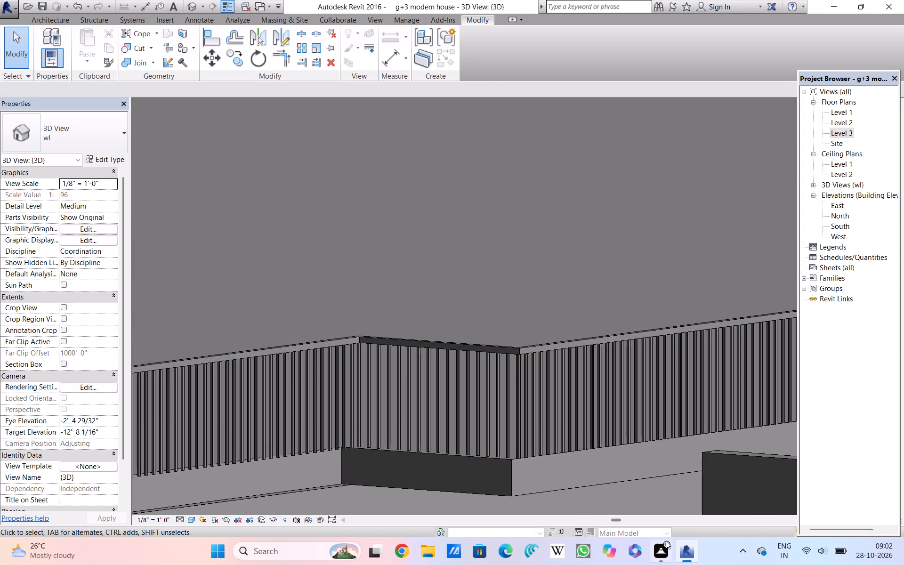